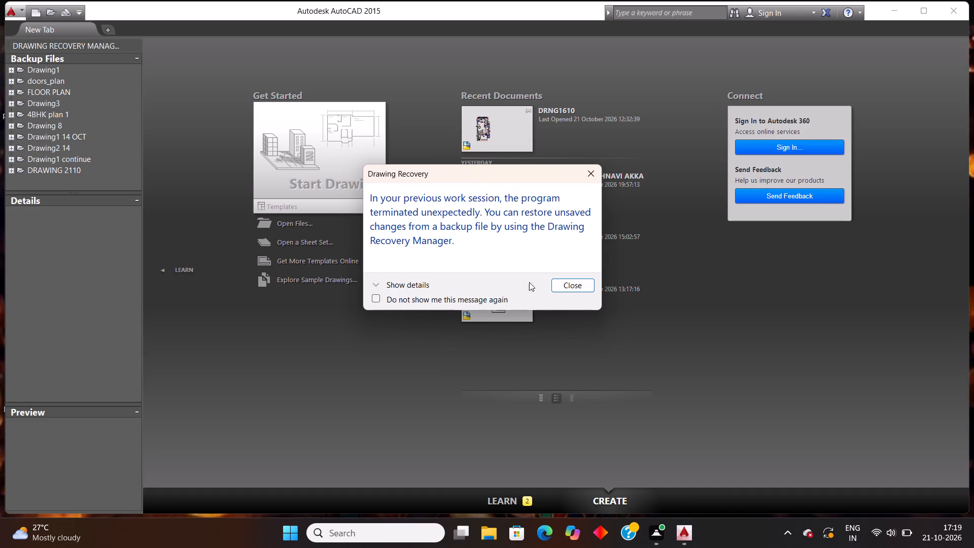
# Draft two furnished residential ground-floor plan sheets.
# Dismiss the Drawing Recovery notice without restoring any backup file.
pyautogui.click(586, 176)
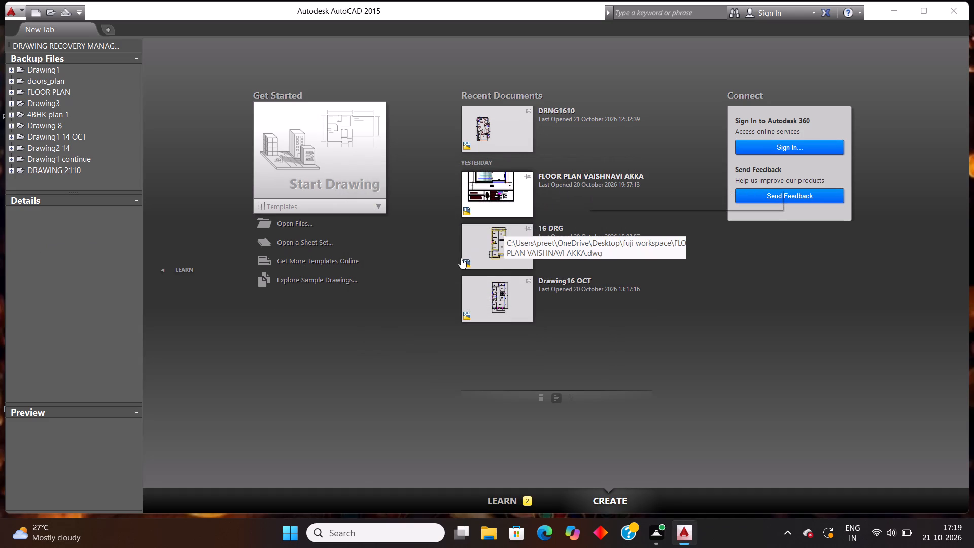
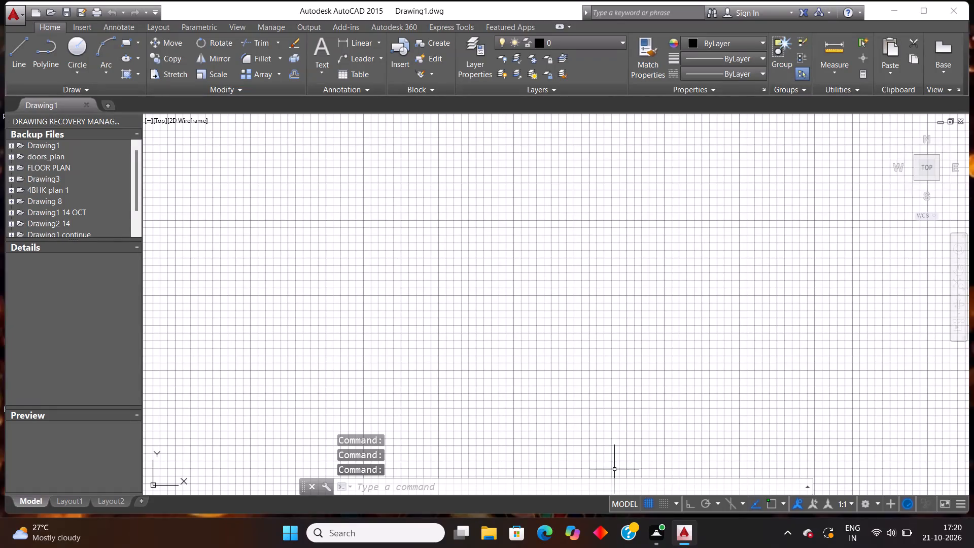
# Turn off the background grid display in the Drawing1 model space.
pyautogui.click(643, 505)
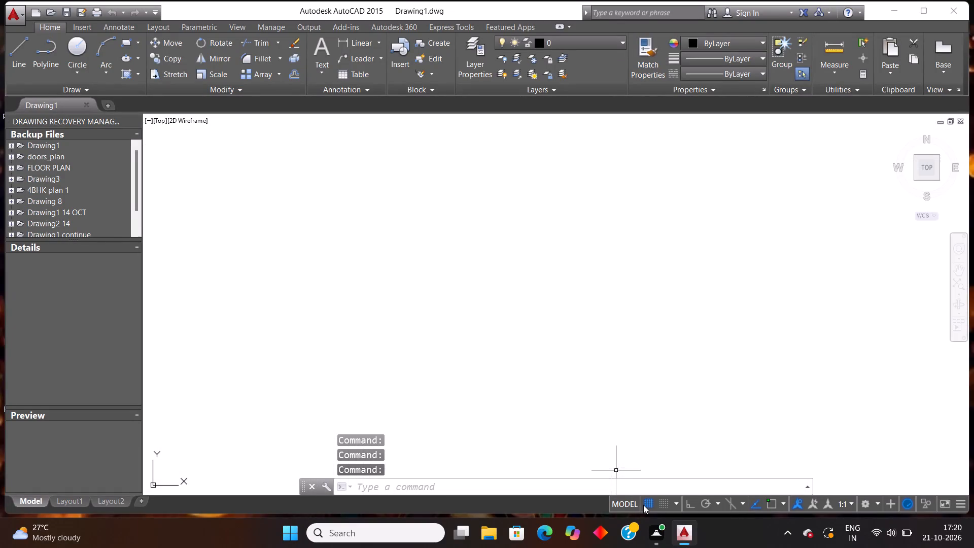
# Open a new file tab alongside Drawing1.
pyautogui.click(108, 106)
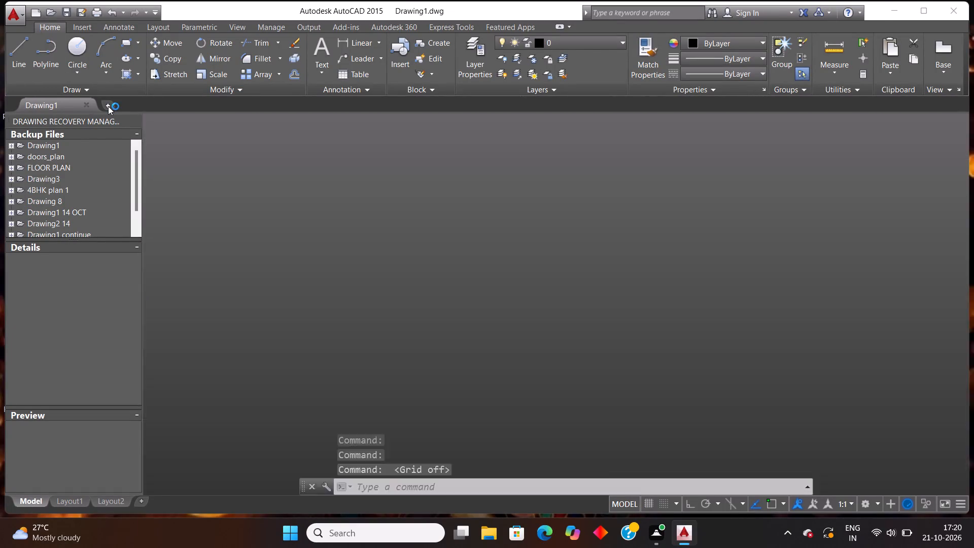
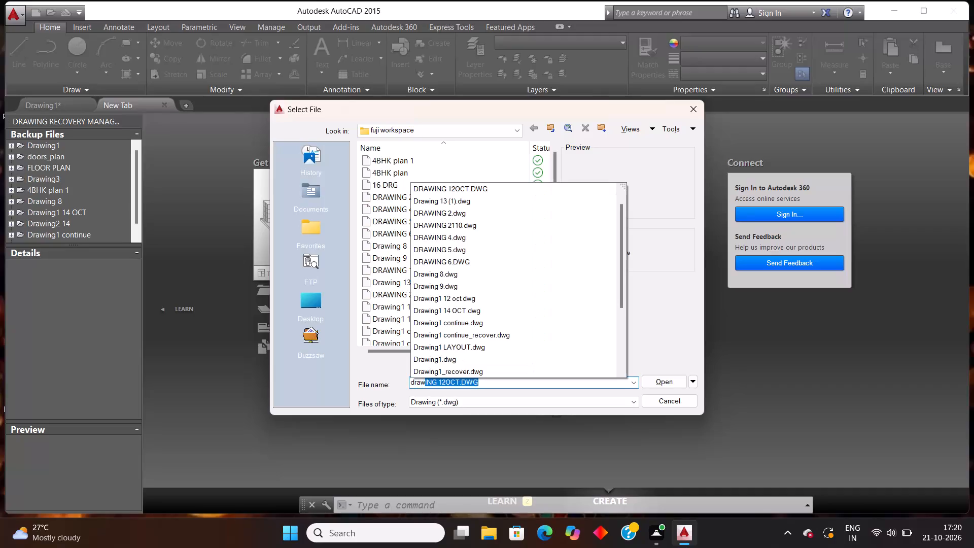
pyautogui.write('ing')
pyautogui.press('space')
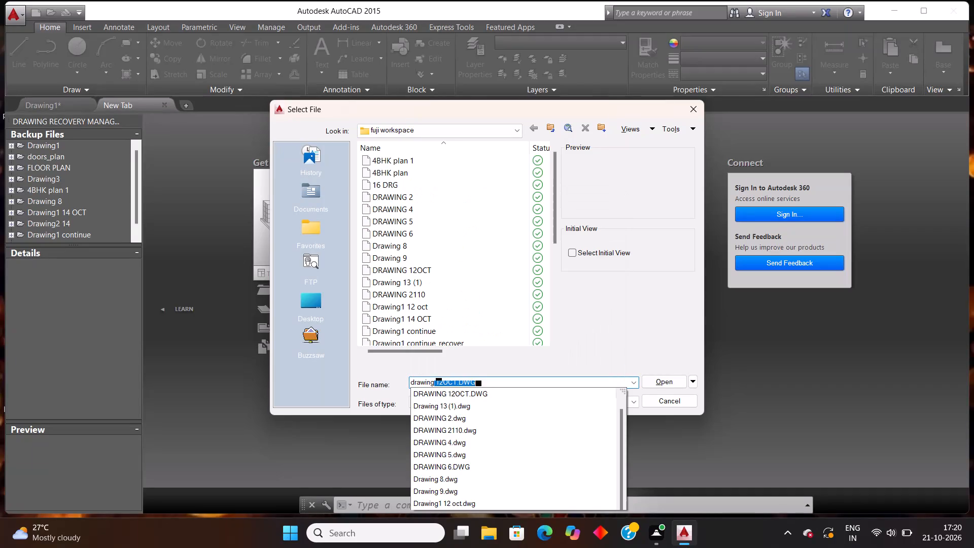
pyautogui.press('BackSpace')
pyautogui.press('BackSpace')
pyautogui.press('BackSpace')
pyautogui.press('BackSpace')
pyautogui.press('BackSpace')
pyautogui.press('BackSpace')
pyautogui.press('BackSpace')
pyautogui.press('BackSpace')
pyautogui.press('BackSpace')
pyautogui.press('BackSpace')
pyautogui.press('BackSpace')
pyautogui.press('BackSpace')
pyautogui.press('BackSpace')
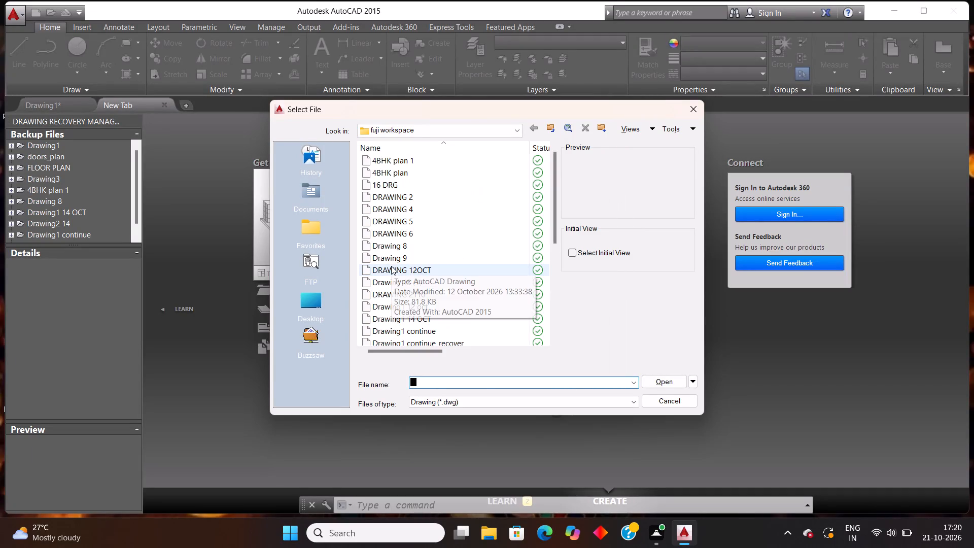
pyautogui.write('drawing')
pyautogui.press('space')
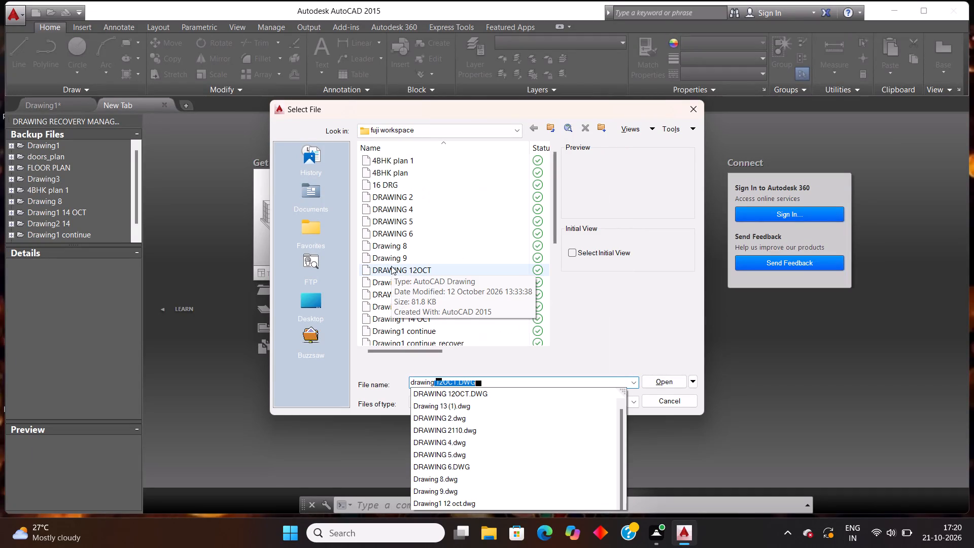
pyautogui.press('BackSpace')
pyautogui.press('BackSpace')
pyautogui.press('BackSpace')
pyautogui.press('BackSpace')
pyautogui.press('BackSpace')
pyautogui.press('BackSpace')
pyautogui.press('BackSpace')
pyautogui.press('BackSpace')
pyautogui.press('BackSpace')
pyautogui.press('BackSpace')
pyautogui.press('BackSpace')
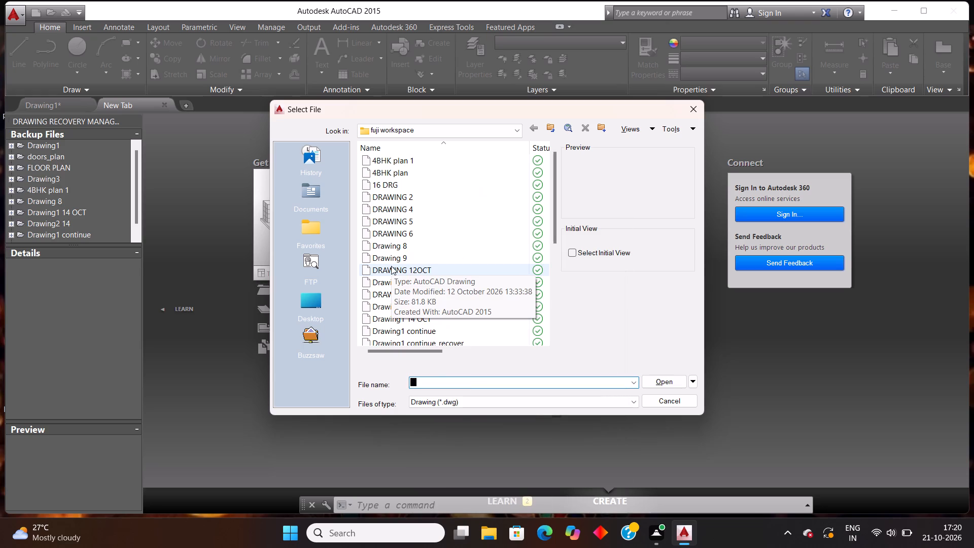
# Open the drawing file DRAWING 2110.dwg from the fuji workspace folder.
pyautogui.write('dra')
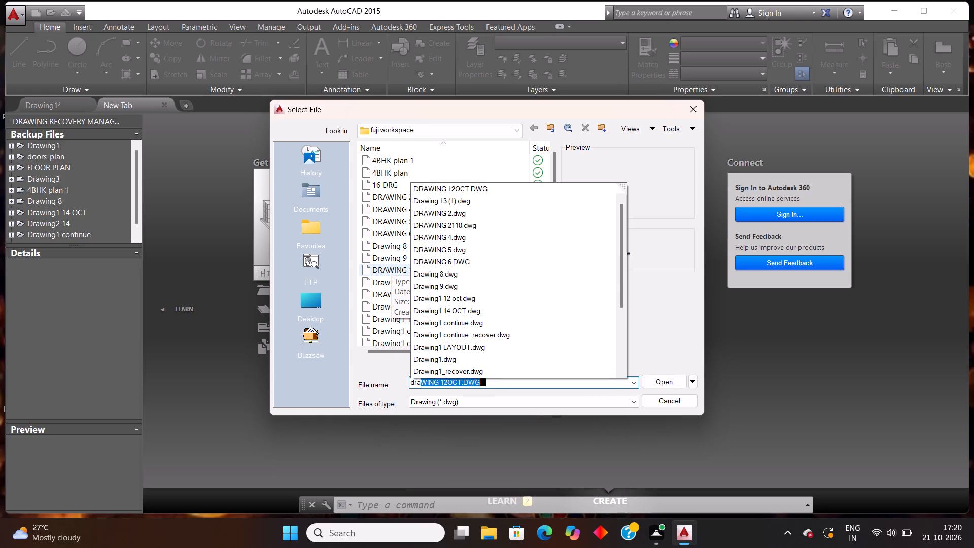
pyautogui.write('wi')
pyautogui.write('ng')
pyautogui.press('space')
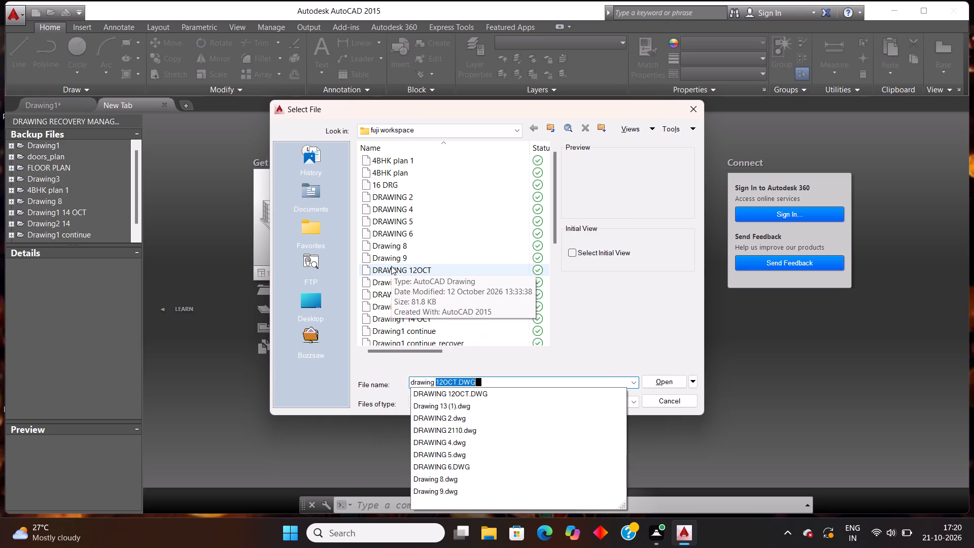
pyautogui.write('2110')
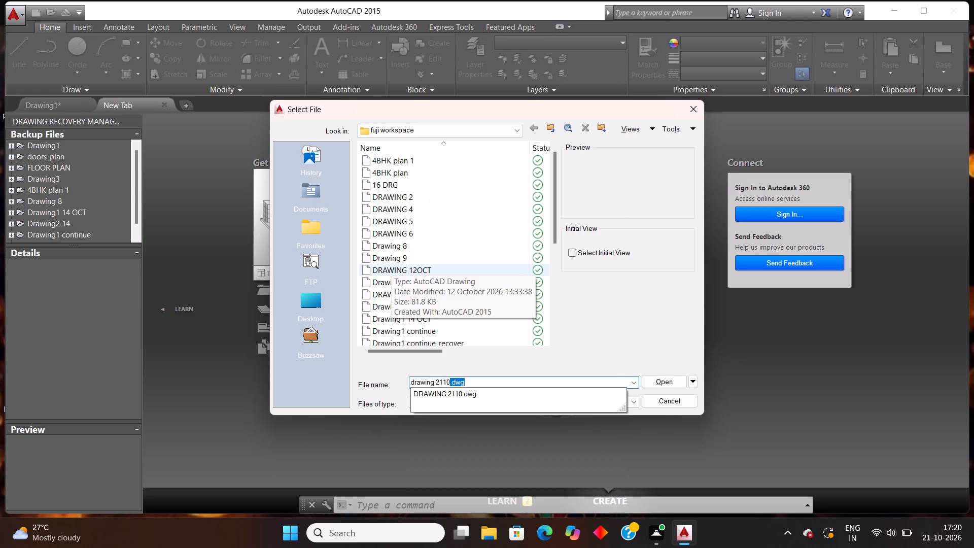
pyautogui.click(441, 397)
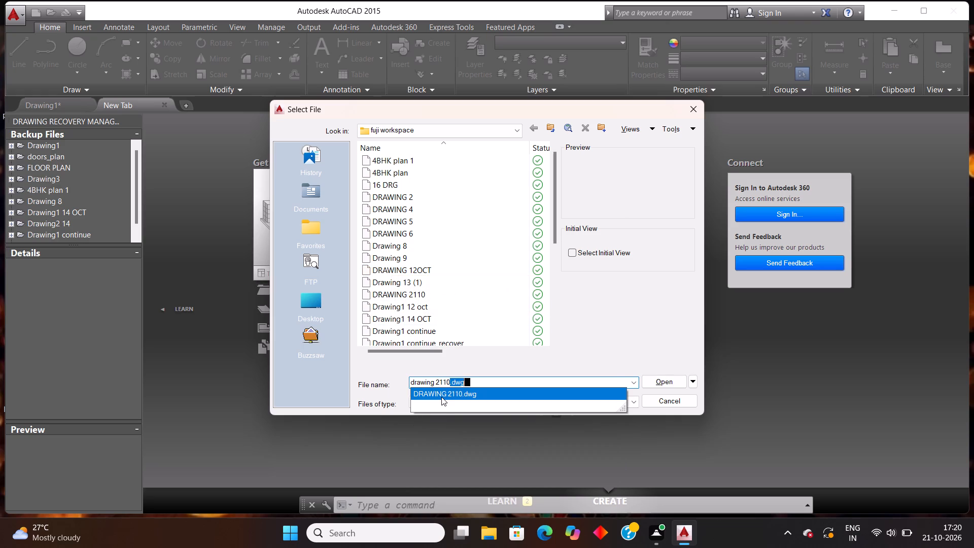
pyautogui.click(662, 387)
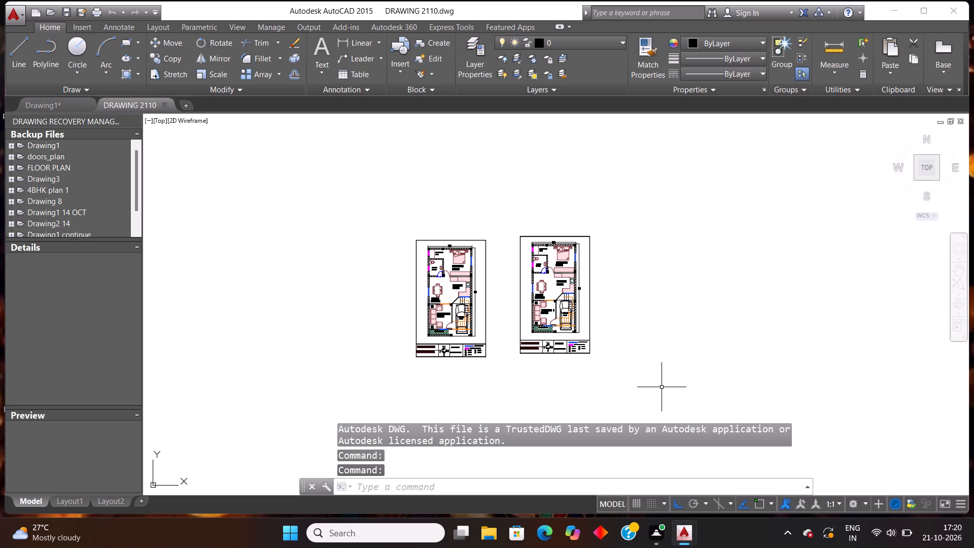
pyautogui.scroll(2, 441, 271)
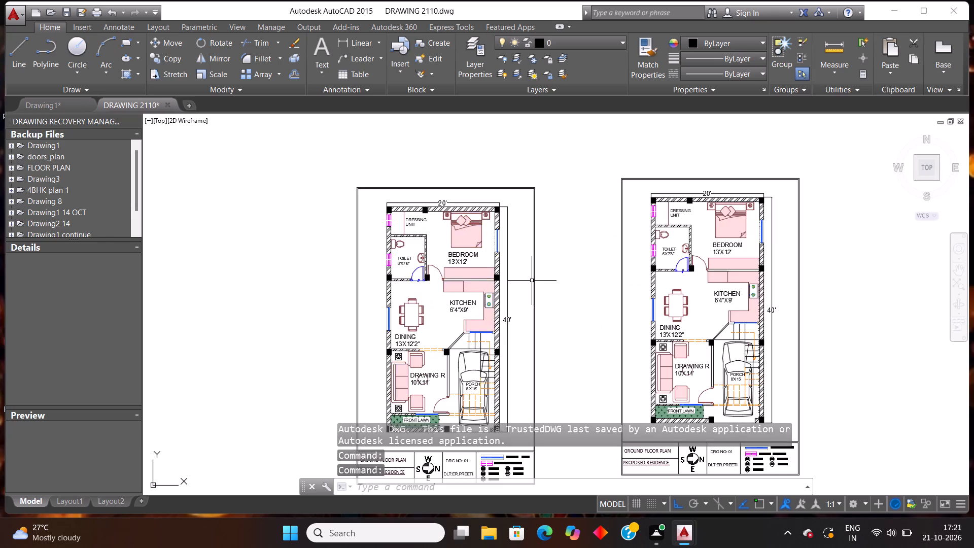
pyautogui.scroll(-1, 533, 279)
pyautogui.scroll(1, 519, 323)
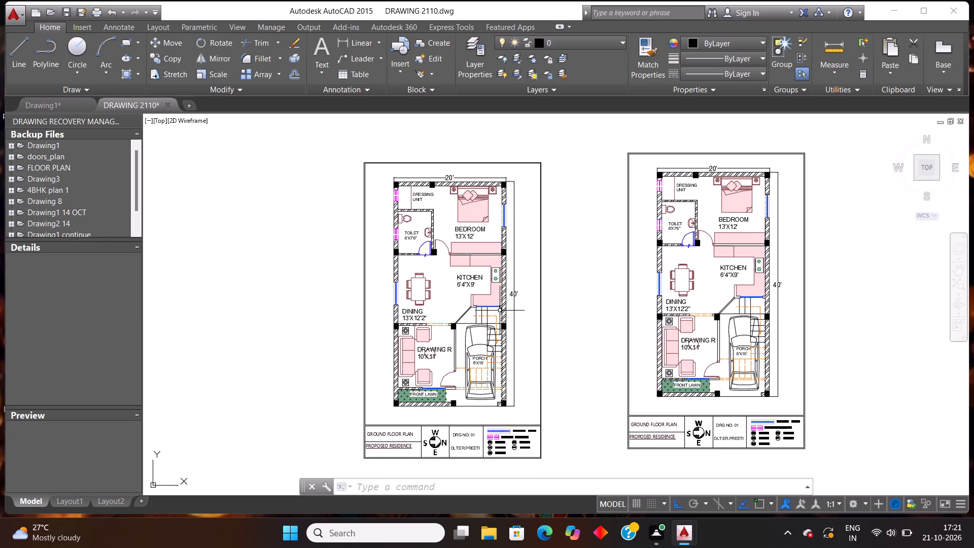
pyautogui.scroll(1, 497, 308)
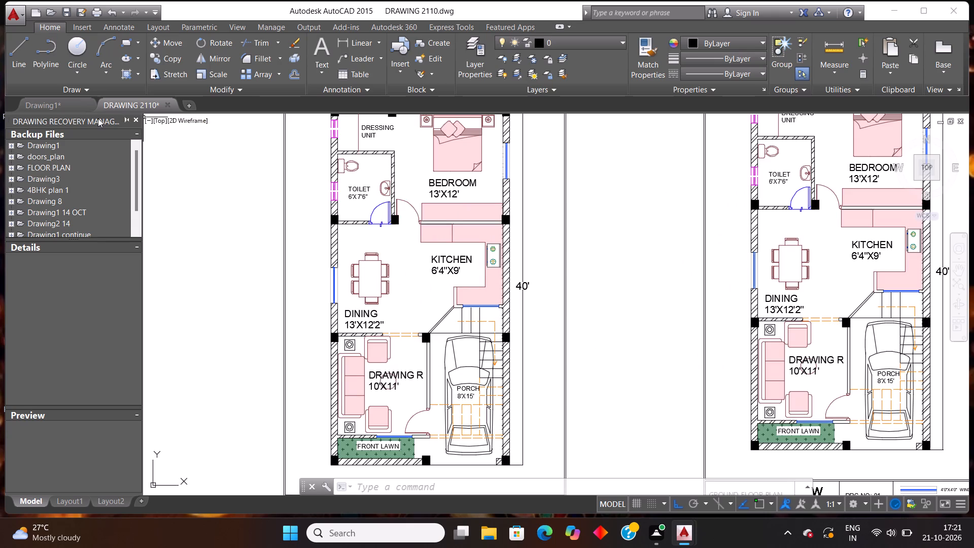
# Close the blank Drawing1 without saving its changes.
pyautogui.click(57, 102)
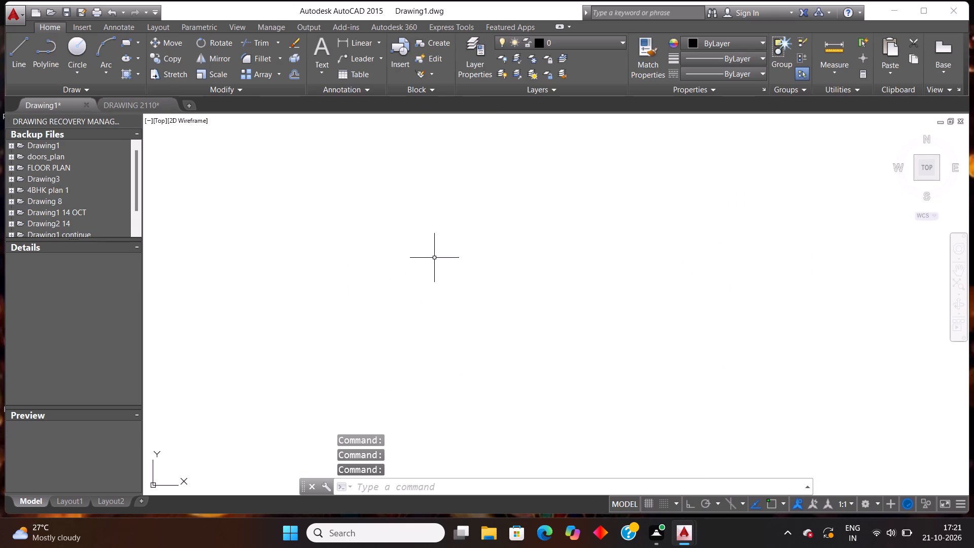
pyautogui.click(87, 104)
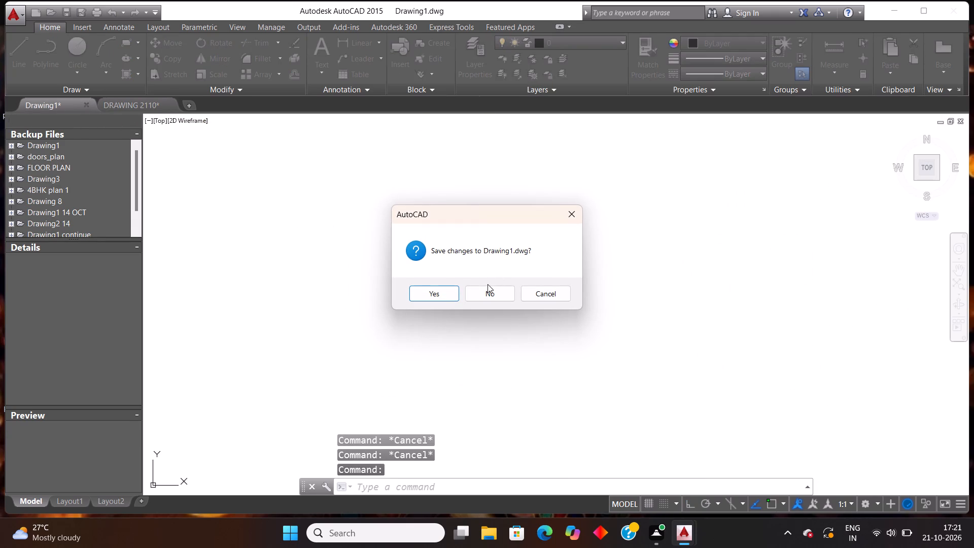
pyautogui.click(473, 290)
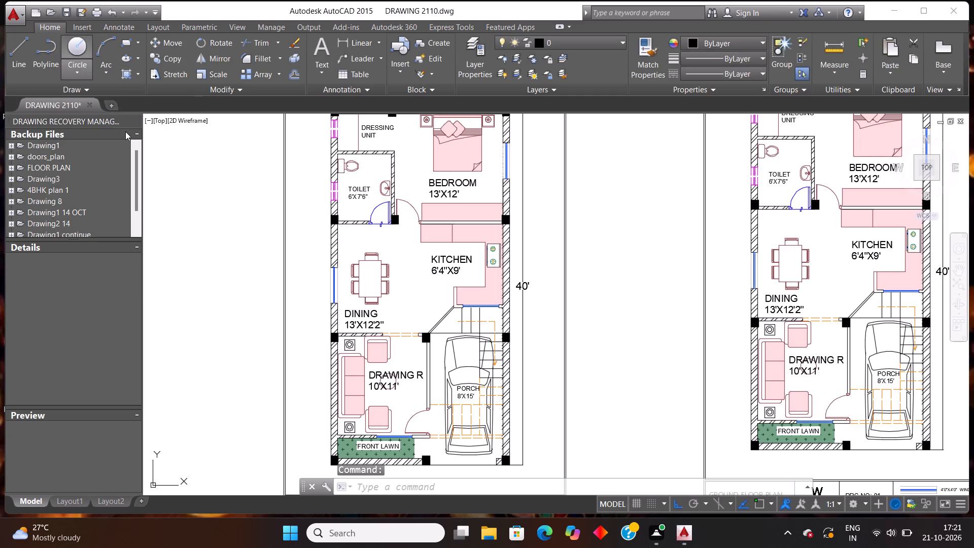
# Open a new file tab alongside DRAWING 2110.
pyautogui.click(110, 108)
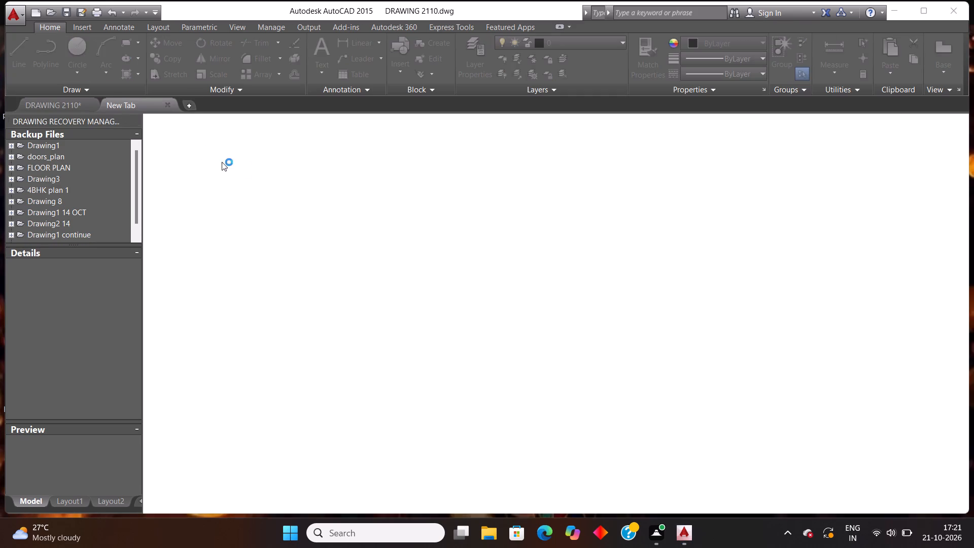
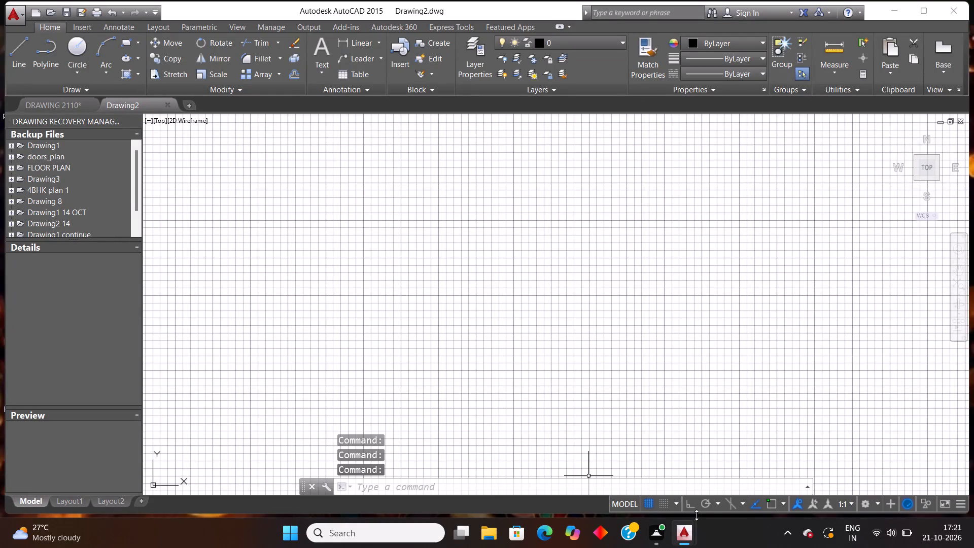
# Turn off the grid display in the drawing area.
pyautogui.click(650, 499)
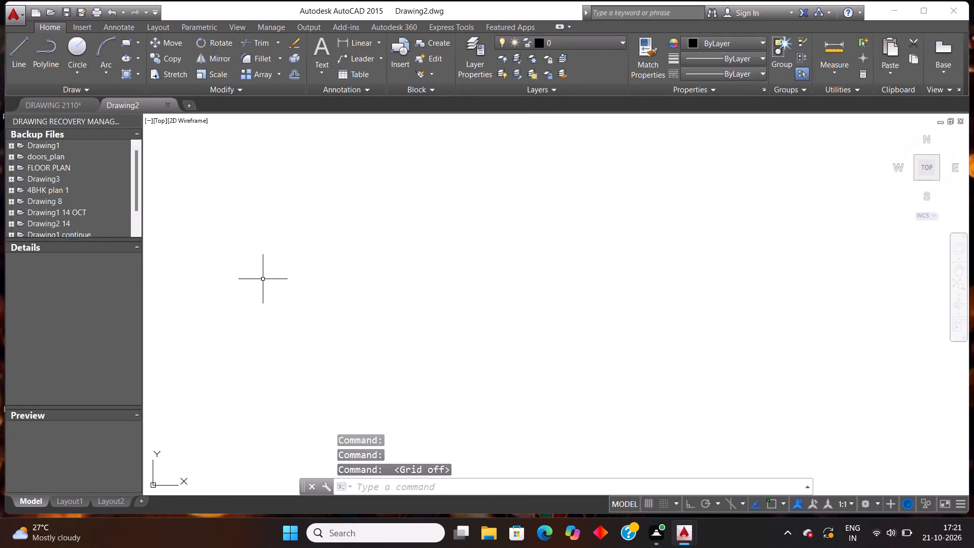
# Configure the drawing units to Engineering length with 0'-0" precision and an insertion scale in inches.
pyautogui.write('un')
pyautogui.press('Return')
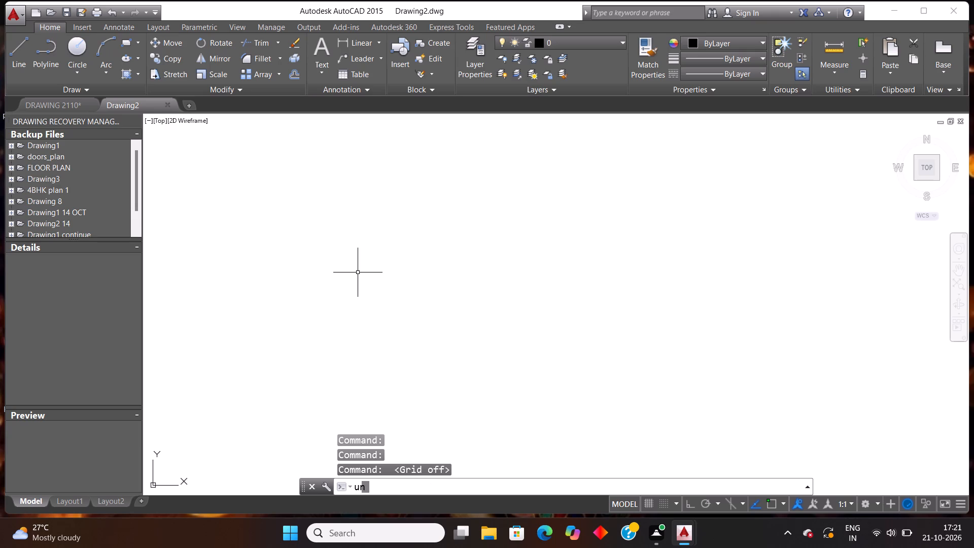
pyautogui.click(415, 178)
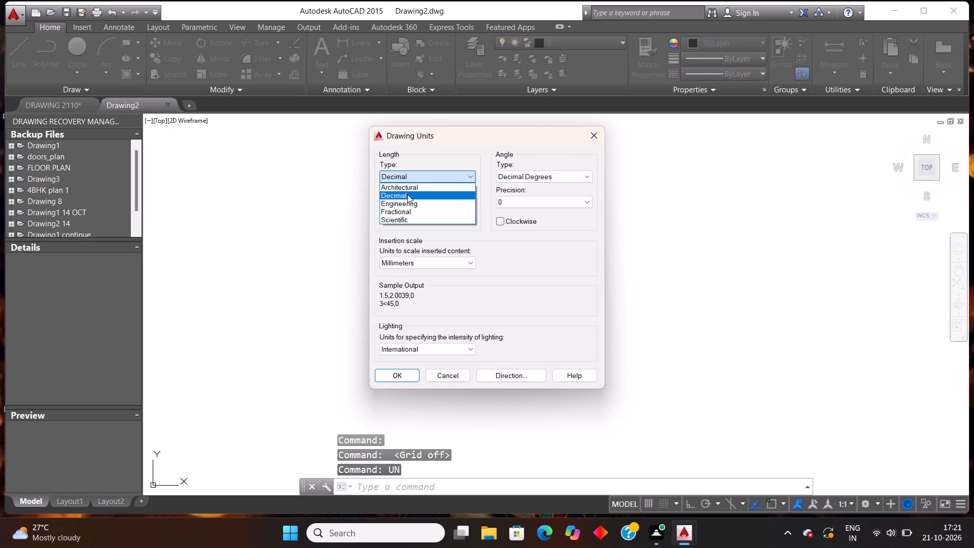
pyautogui.click(406, 203)
pyautogui.click(405, 200)
pyautogui.click(403, 212)
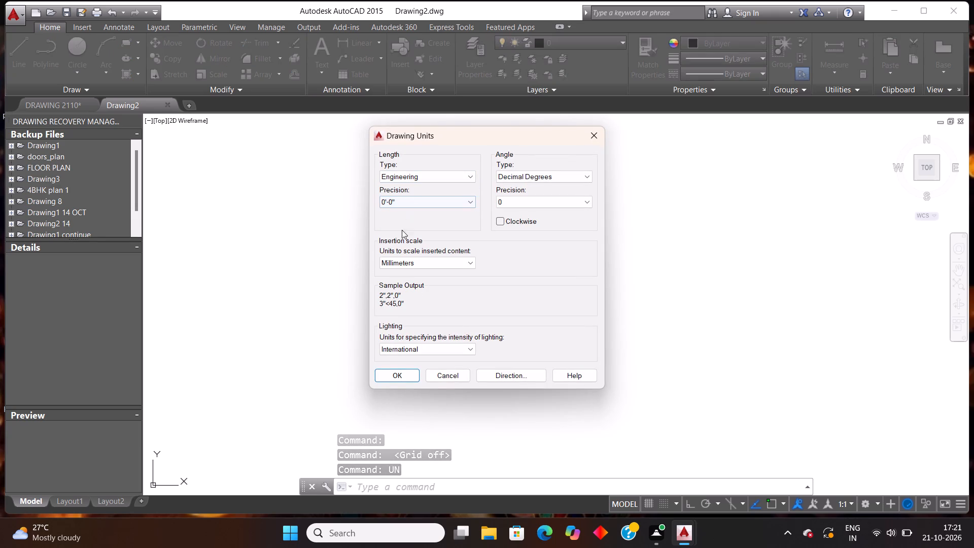
pyautogui.click(410, 268)
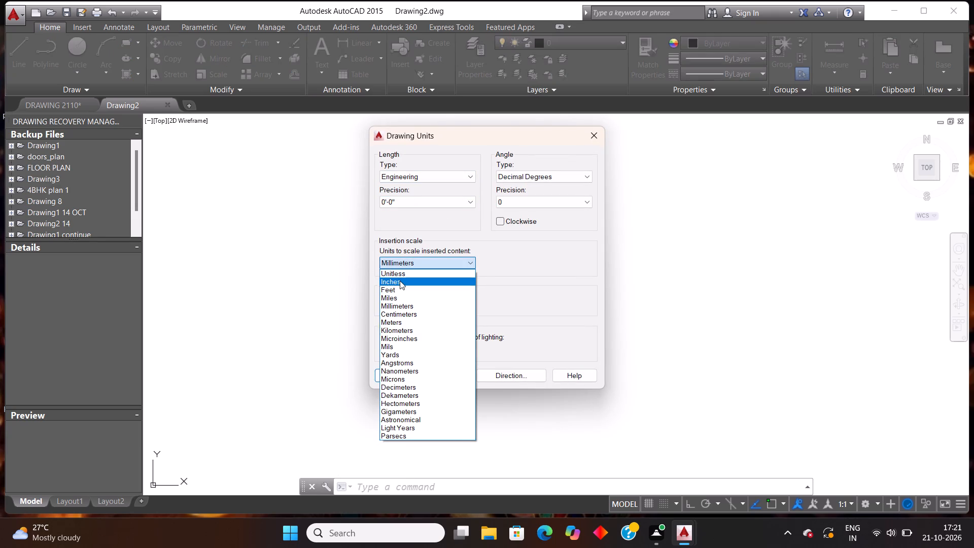
pyautogui.click(400, 281)
pyautogui.click(398, 370)
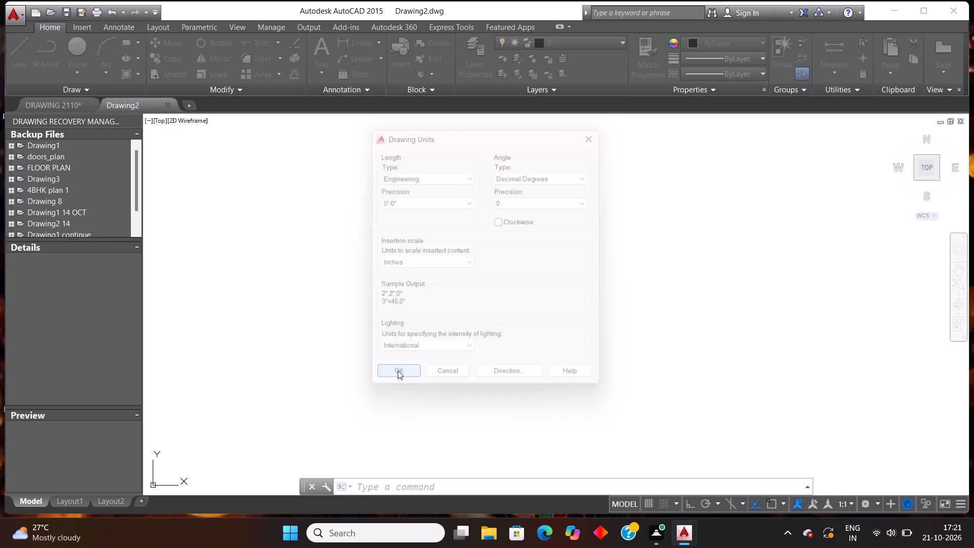
# Modify the Standard dimension style's primary units to the Engineering format with 0'-0" precision.
pyautogui.press('d')
pyautogui.press('Return')
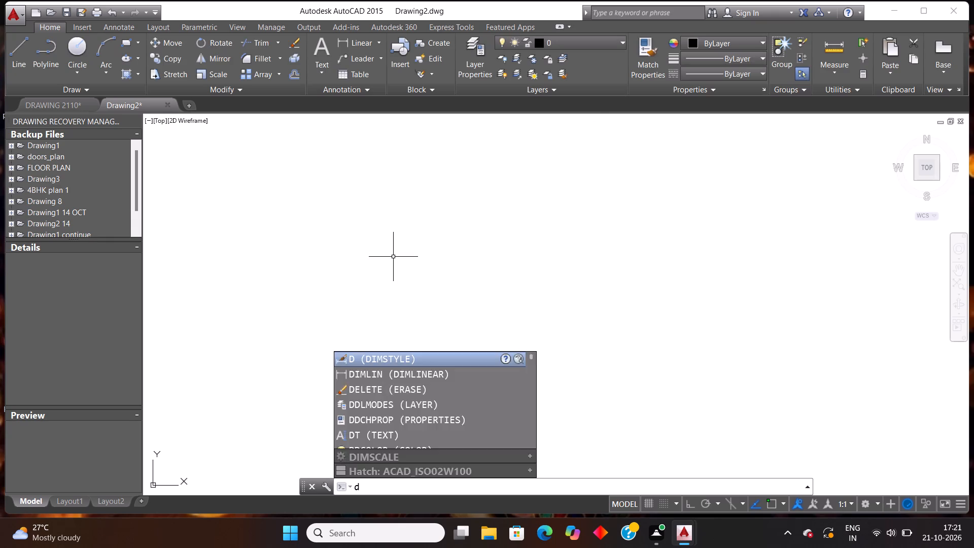
pyautogui.click(346, 215)
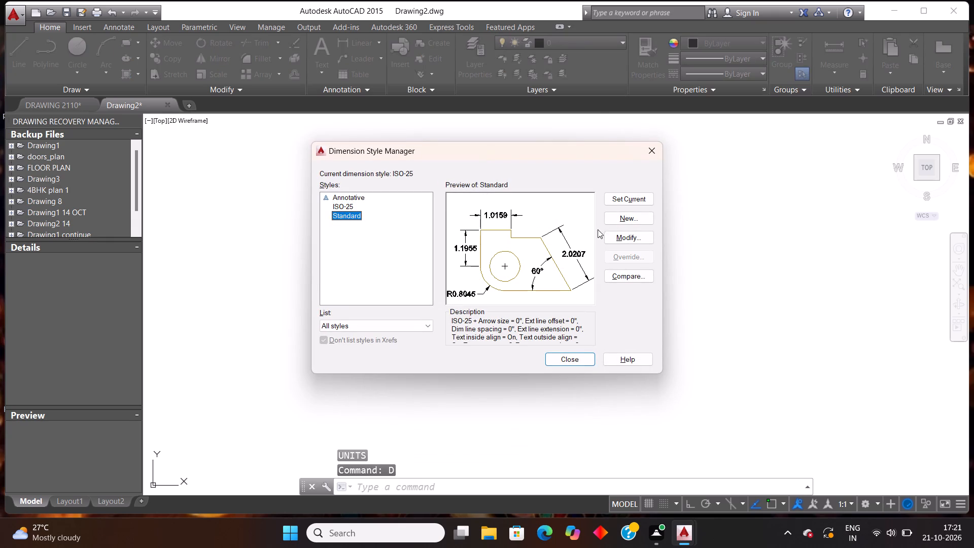
pyautogui.click(620, 238)
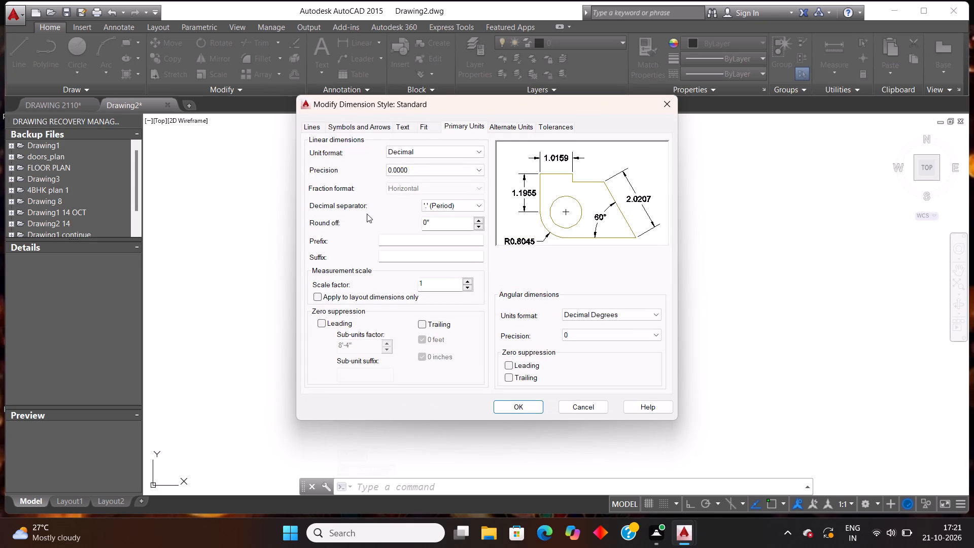
pyautogui.click(455, 123)
pyautogui.click(428, 167)
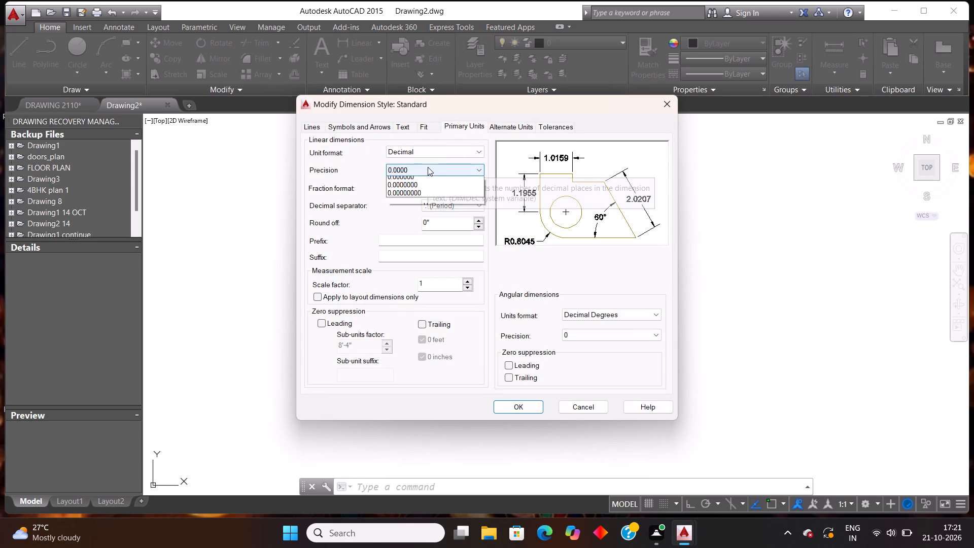
pyautogui.click(410, 180)
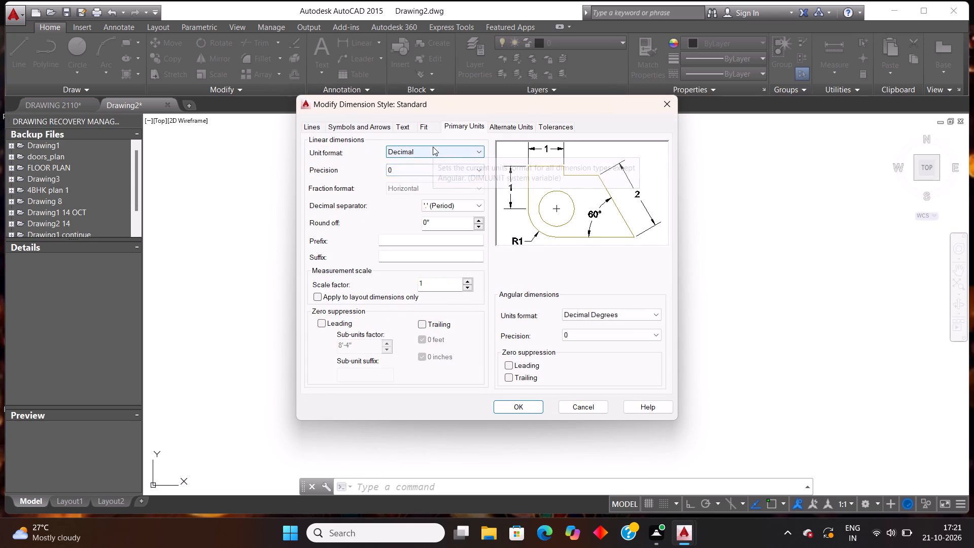
pyautogui.click(433, 147)
pyautogui.click(422, 180)
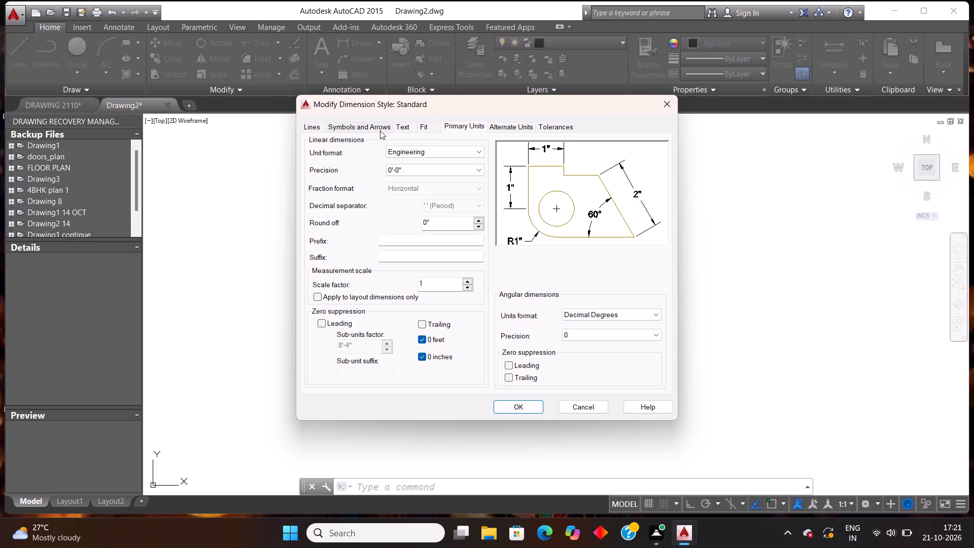
# Set the Standard dimension style's text height to 0'-10.18" and make that style current.
pyautogui.click(405, 128)
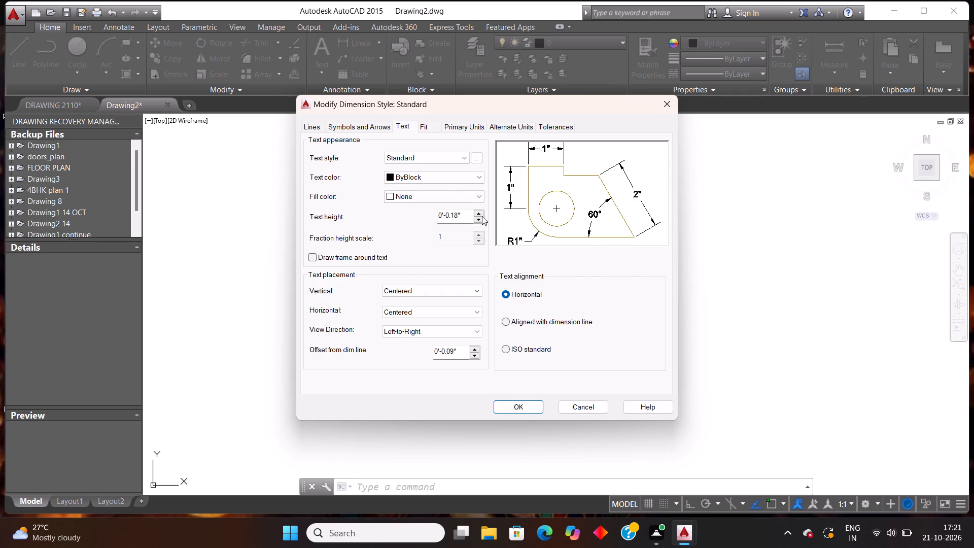
pyautogui.click(477, 213)
pyautogui.click(477, 213)
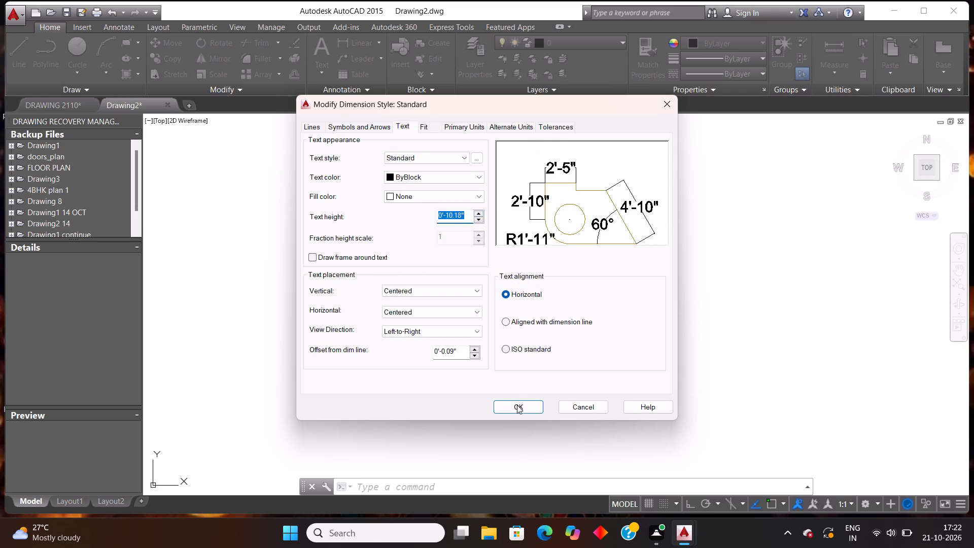
pyautogui.click(517, 407)
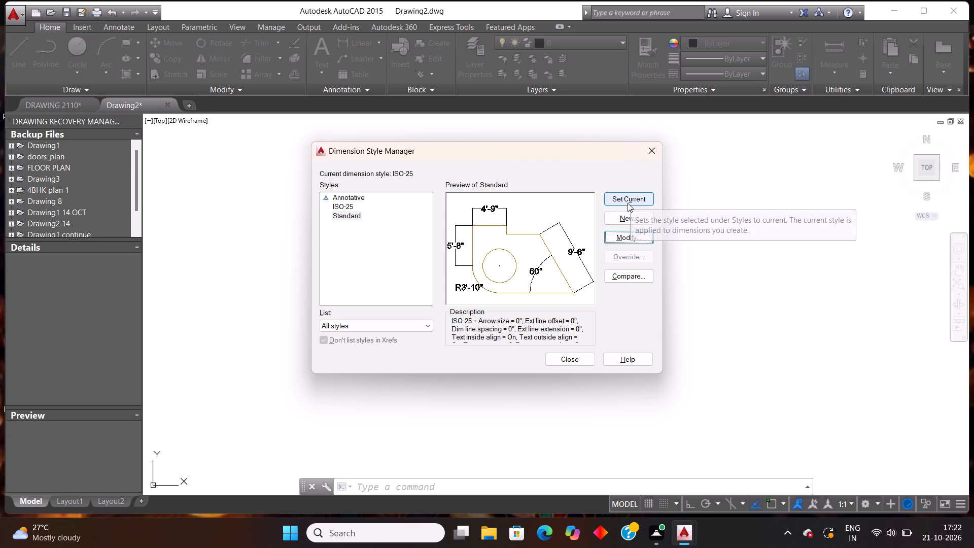
pyautogui.click(628, 203)
pyautogui.click(576, 363)
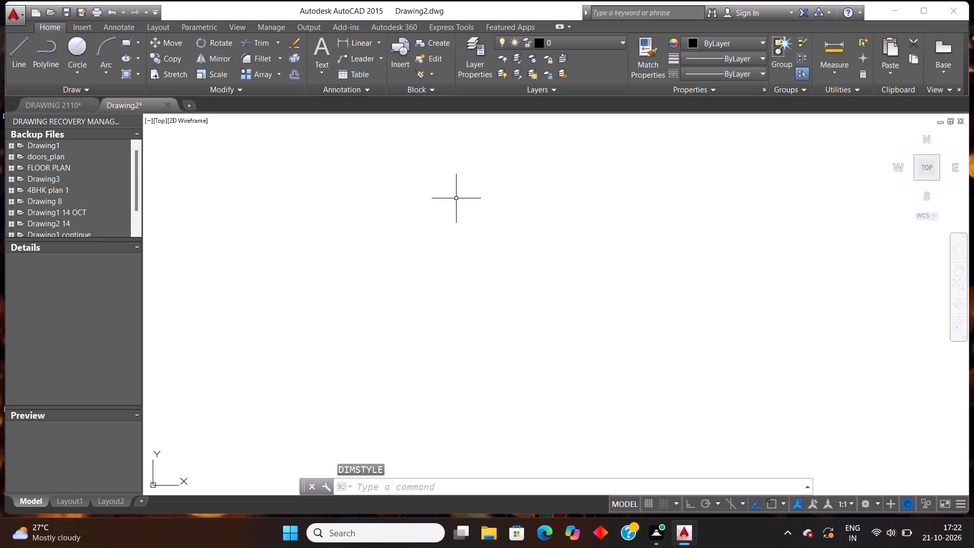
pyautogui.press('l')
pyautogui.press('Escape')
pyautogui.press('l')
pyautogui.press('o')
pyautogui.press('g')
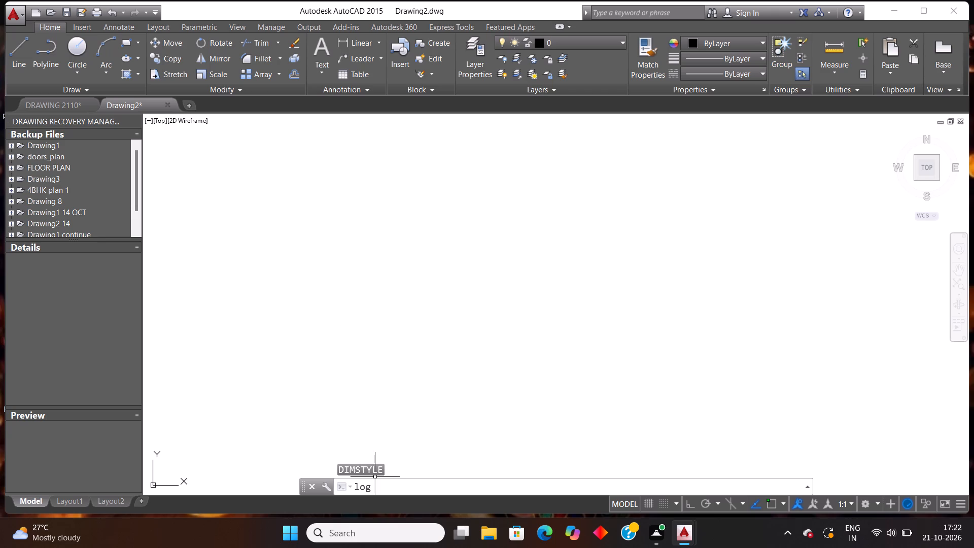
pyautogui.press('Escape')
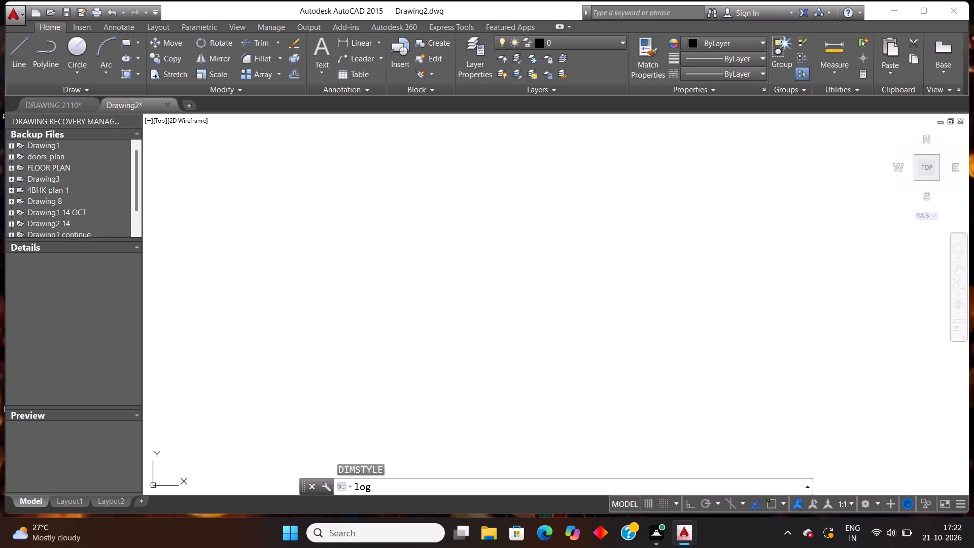
# Turn on command logging with LOGFILEON.
pyautogui.press('l')
pyautogui.press('o')
pyautogui.press('g')
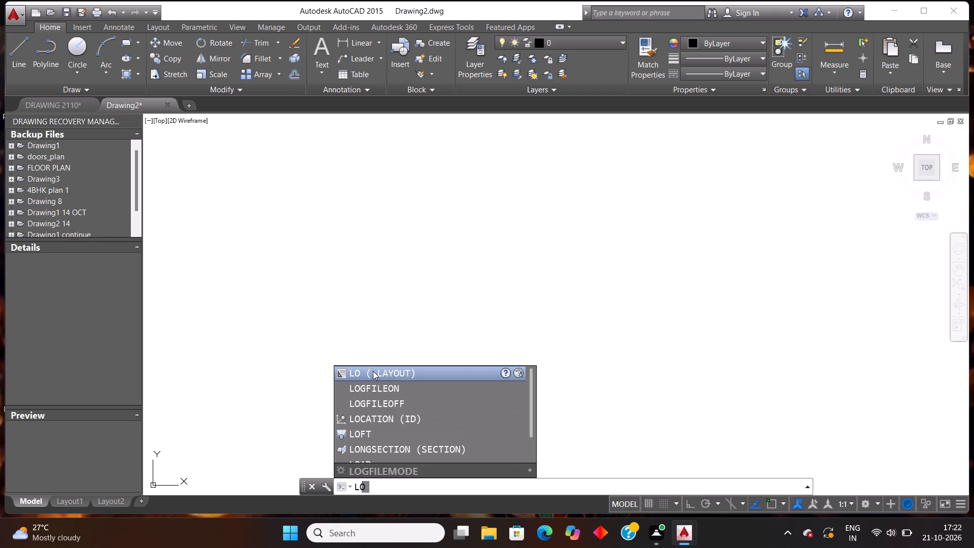
pyautogui.click(401, 388)
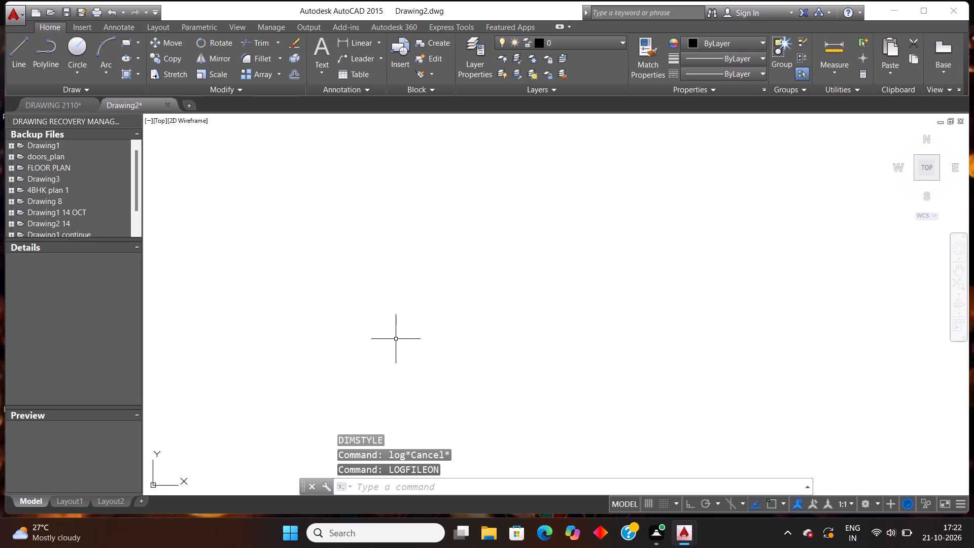
# With ortho on, draw a closed rectangular plot outline of lines, 30' wide and 40' high.
pyautogui.press('F8')
pyautogui.press('l')
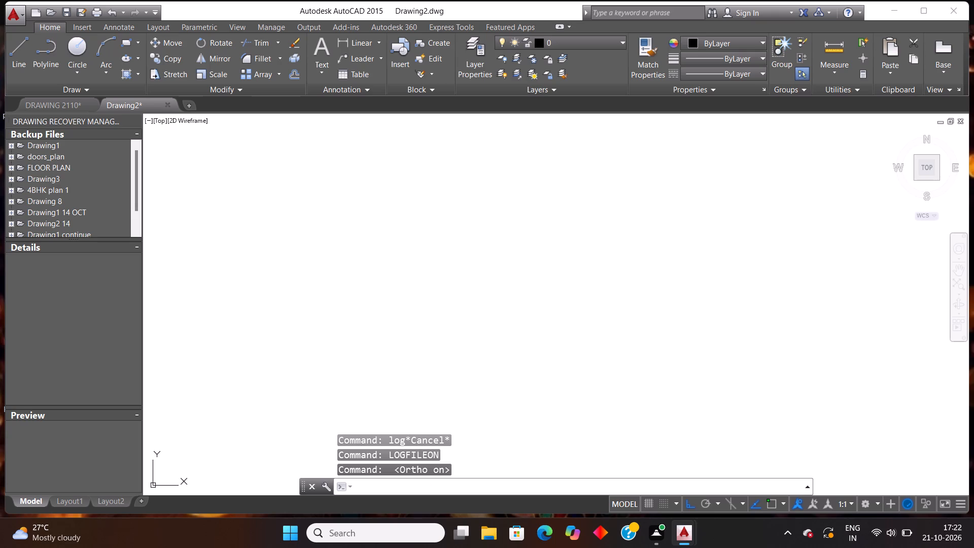
pyautogui.press('Return')
pyautogui.click(396, 212)
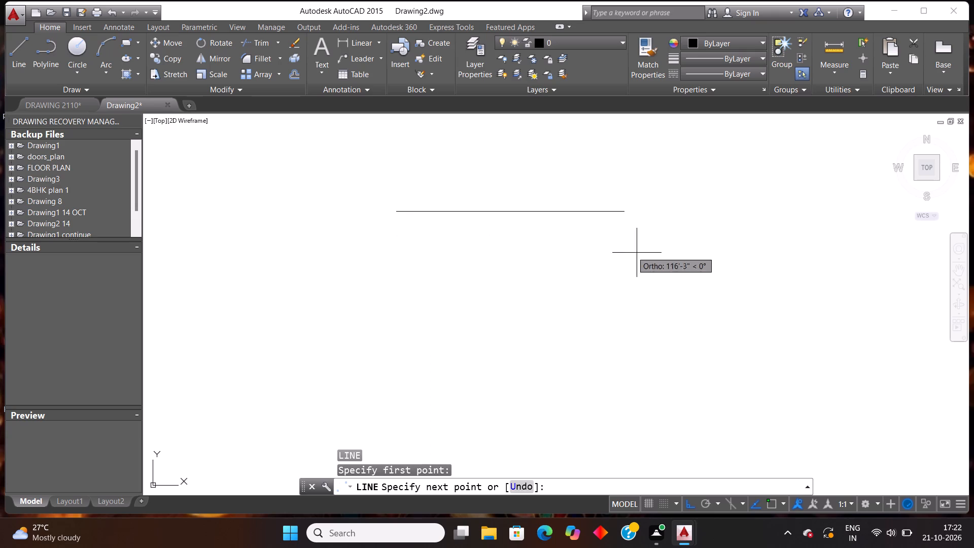
pyautogui.press('0')
pyautogui.press('BackSpace')
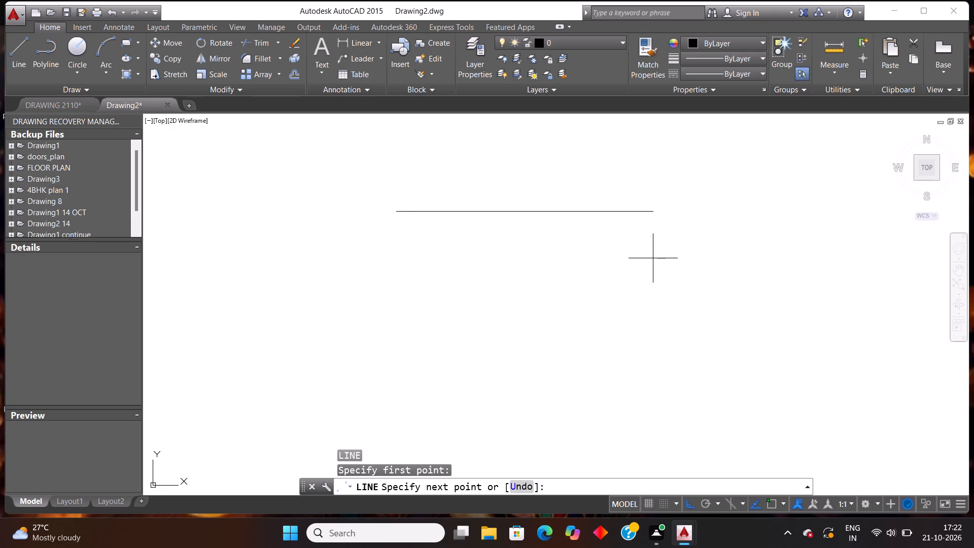
pyautogui.write("30'")
pyautogui.press('Return')
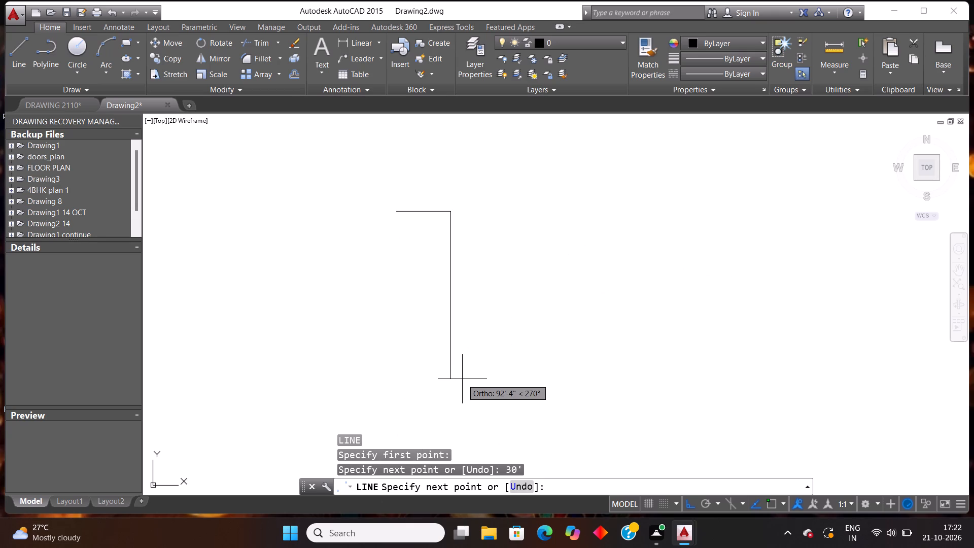
pyautogui.write("40'")
pyautogui.press('Return')
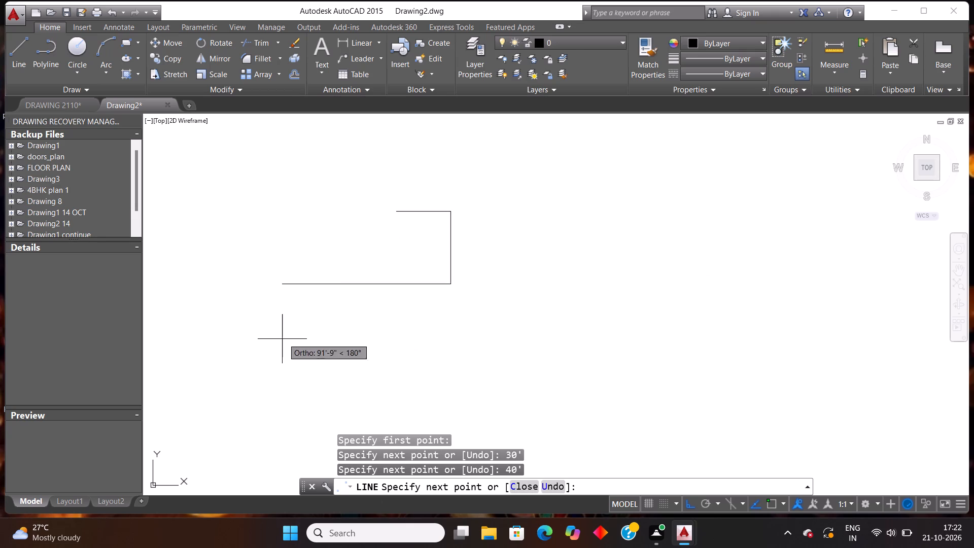
pyautogui.write("30'")
pyautogui.press('Return')
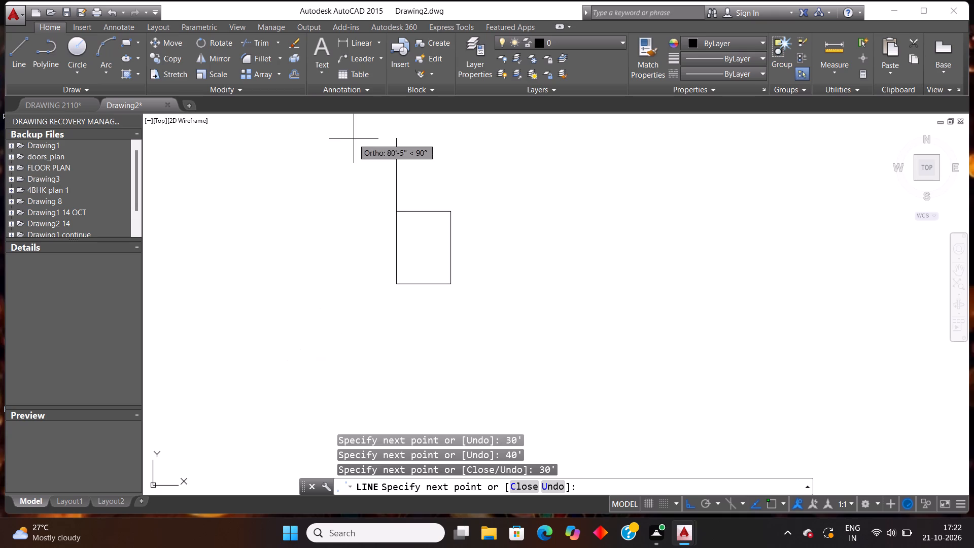
pyautogui.write("40'")
pyautogui.press('Return')
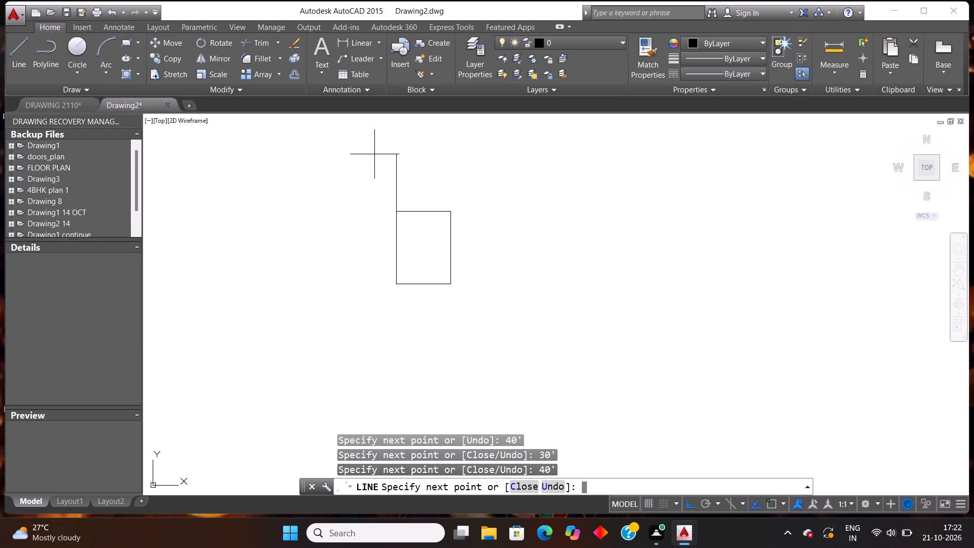
pyautogui.press('Return')
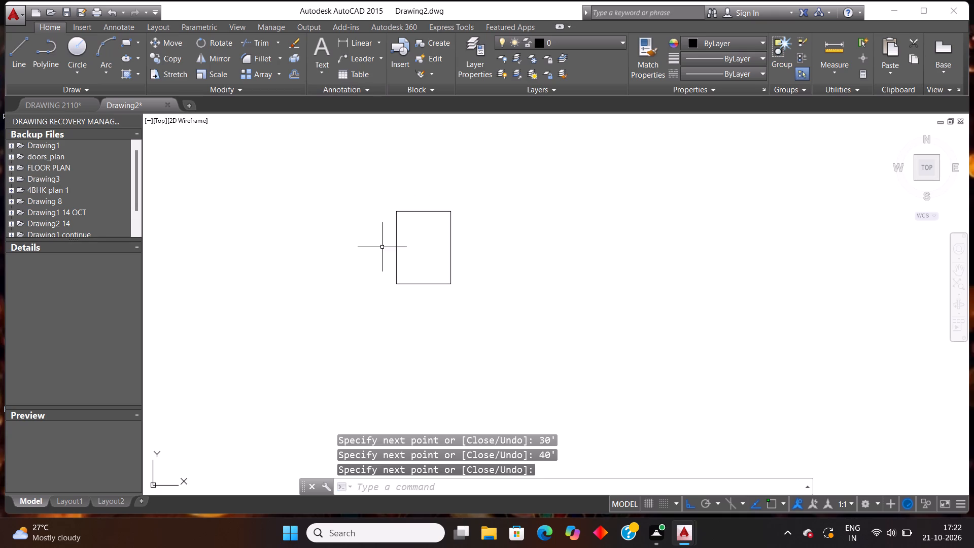
# Offset all four lines of the plot outline 9" inward to form the inner faces of the outer walls.
pyautogui.scroll(1, 395, 194)
pyautogui.scroll(1, 415, 305)
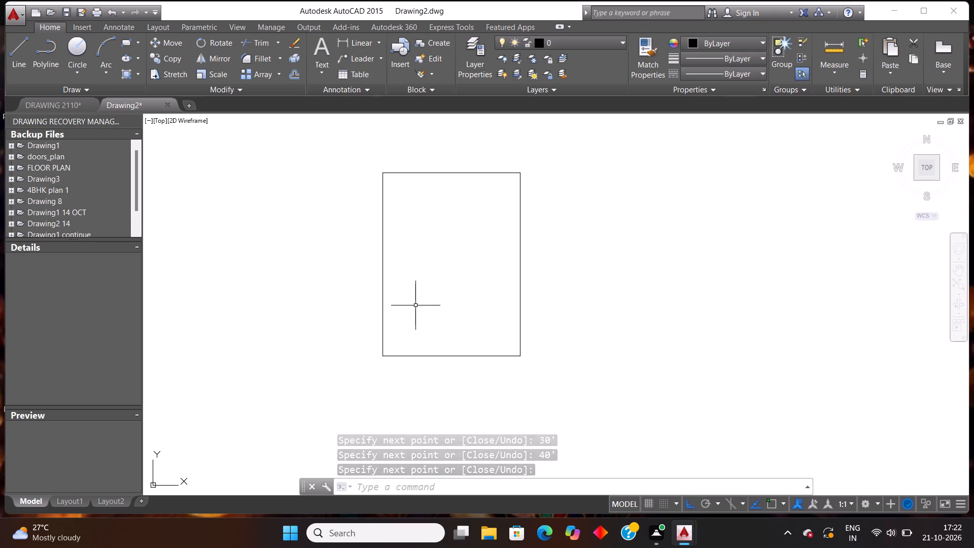
pyautogui.press('Escape')
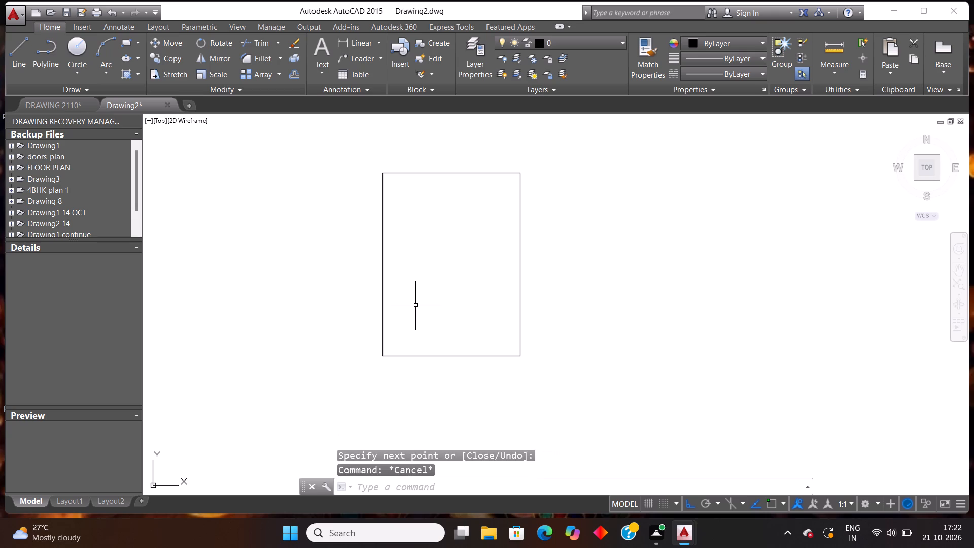
pyautogui.write('off')
pyautogui.press('Return')
pyautogui.write('9"')
pyautogui.press('Return')
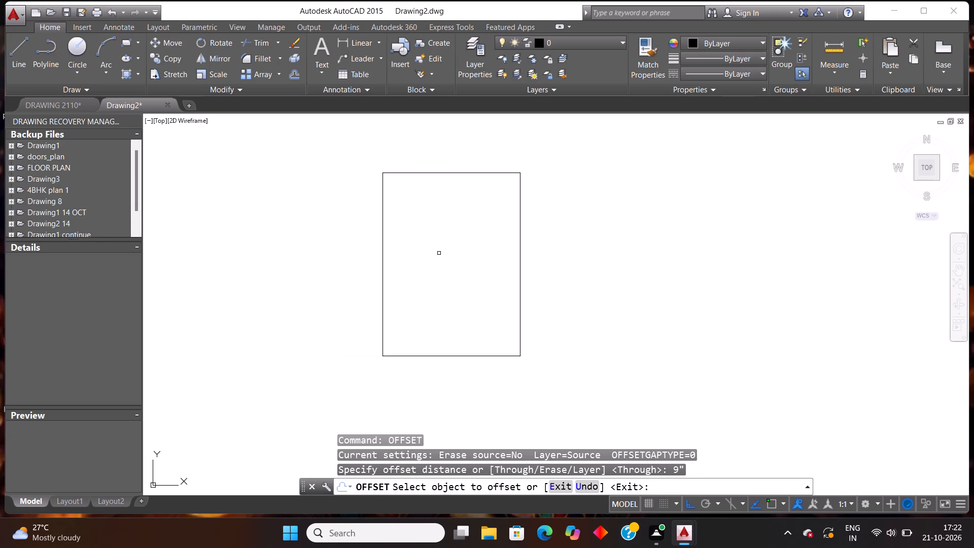
pyautogui.click(455, 173)
pyautogui.click(462, 261)
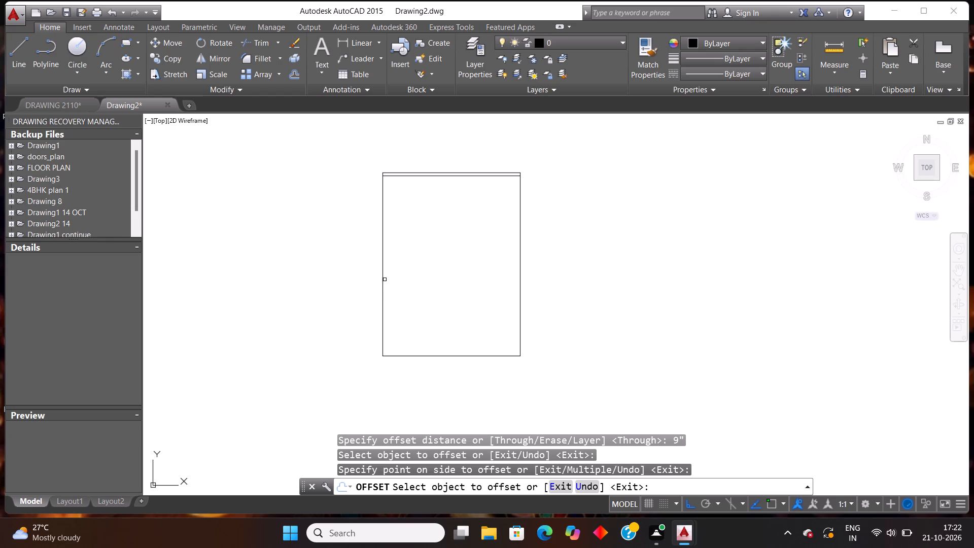
pyautogui.click(382, 292)
pyautogui.click(402, 295)
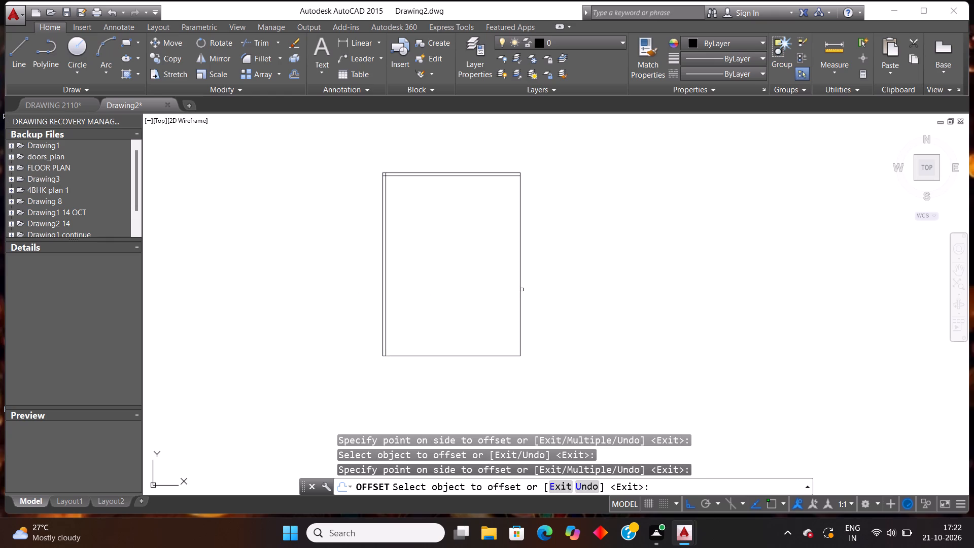
pyautogui.click(522, 289)
pyautogui.click(520, 294)
pyautogui.click(487, 306)
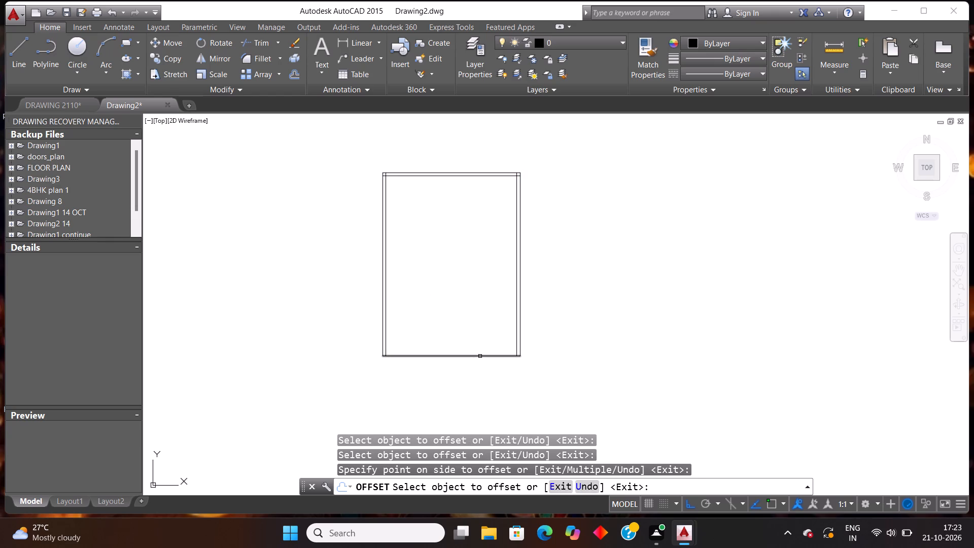
pyautogui.click(480, 356)
pyautogui.click(480, 327)
pyautogui.scroll(2, 396, 350)
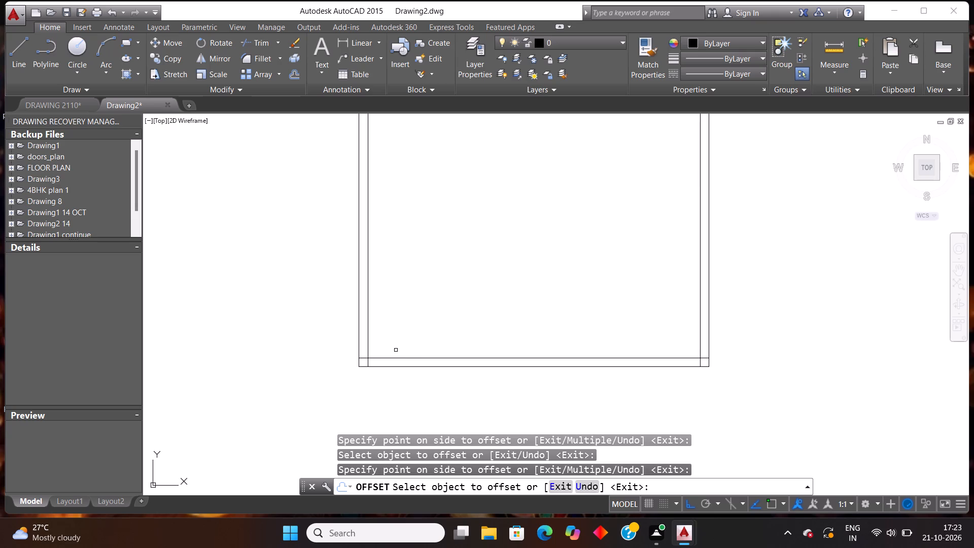
pyautogui.scroll(-2, 396, 350)
pyautogui.press('Escape')
# Trim the overlapping inner wall lines at the plan's two upper corners, using all objects as cutting edges.
pyautogui.scroll(1, 390, 157)
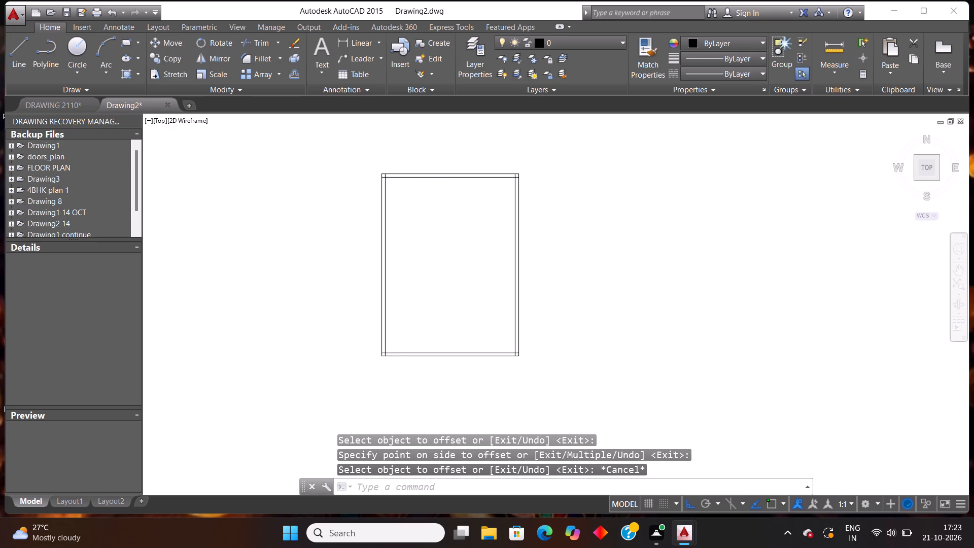
pyautogui.scroll(5, 372, 184)
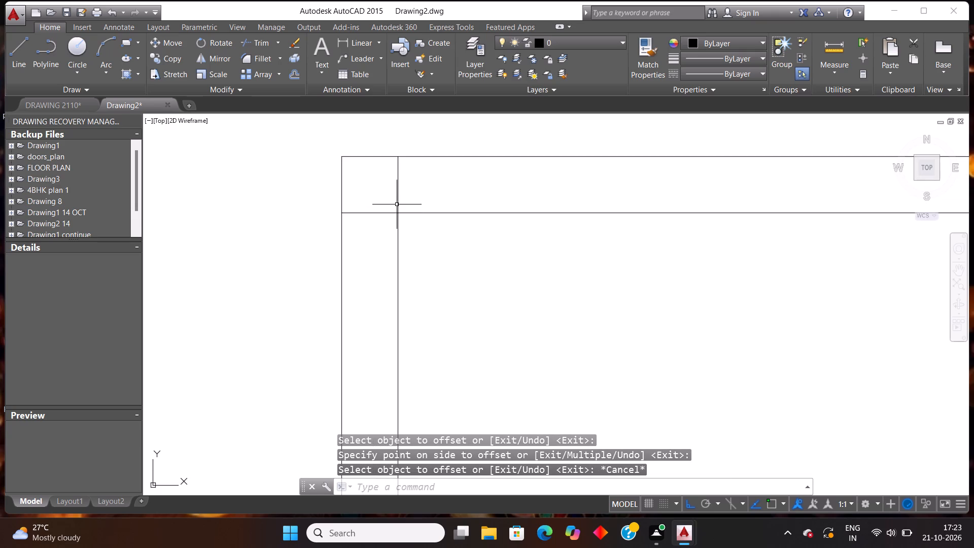
pyautogui.write('tr')
pyautogui.press('Return')
pyautogui.press('Return')
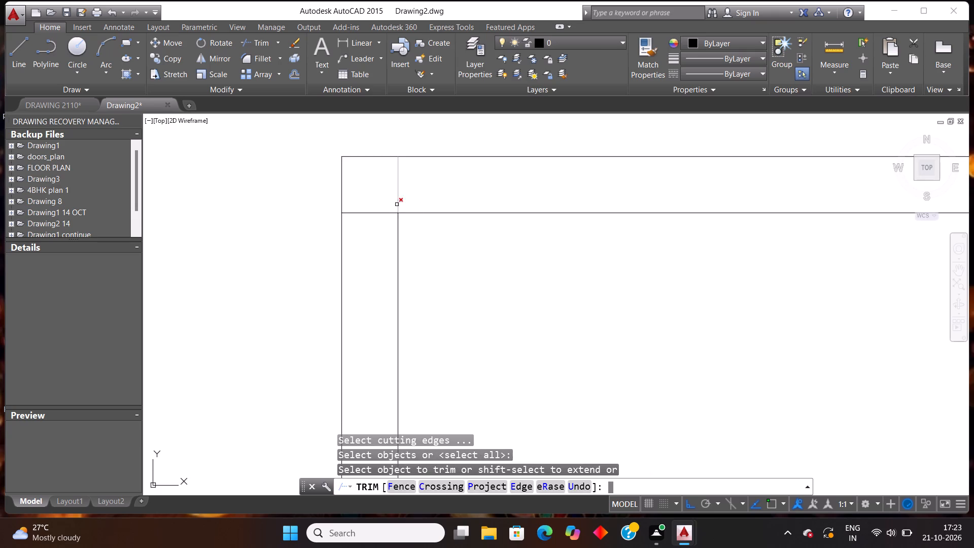
pyautogui.click(375, 187)
pyautogui.click(370, 234)
pyautogui.click(377, 173)
pyautogui.click(444, 206)
pyautogui.scroll(-3, 403, 212)
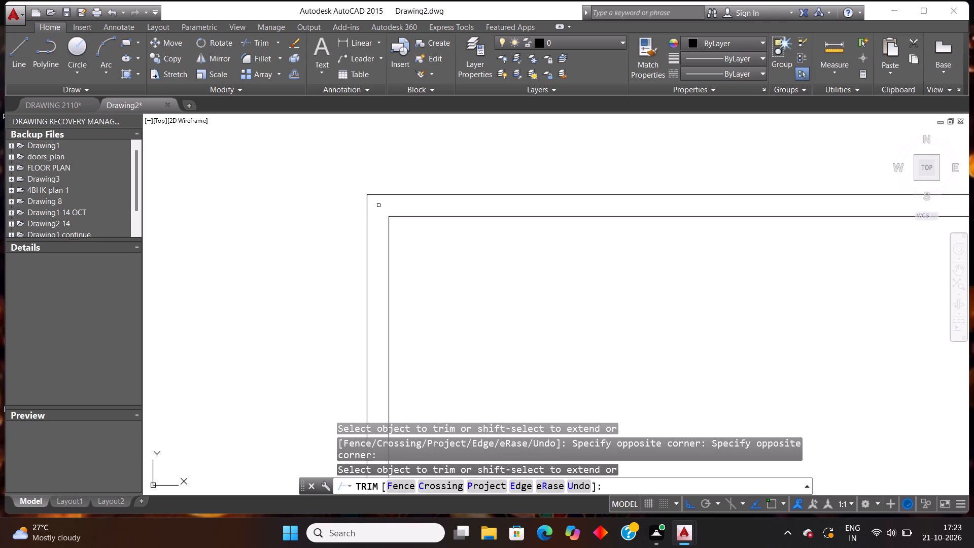
pyautogui.scroll(-2, 379, 205)
pyautogui.scroll(1, 608, 199)
pyautogui.scroll(2, 551, 221)
pyautogui.scroll(2, 605, 212)
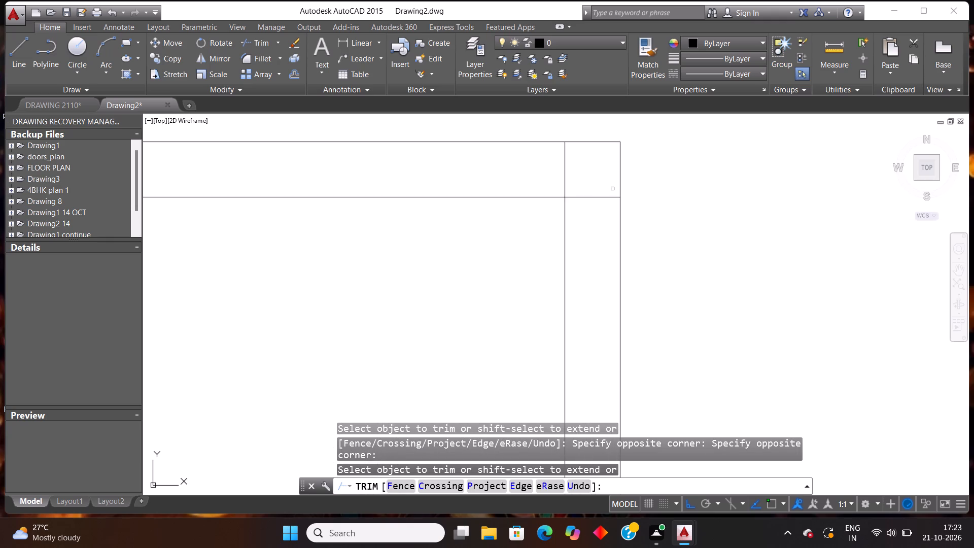
pyautogui.click(605, 167)
pyautogui.click(604, 224)
pyautogui.click(606, 161)
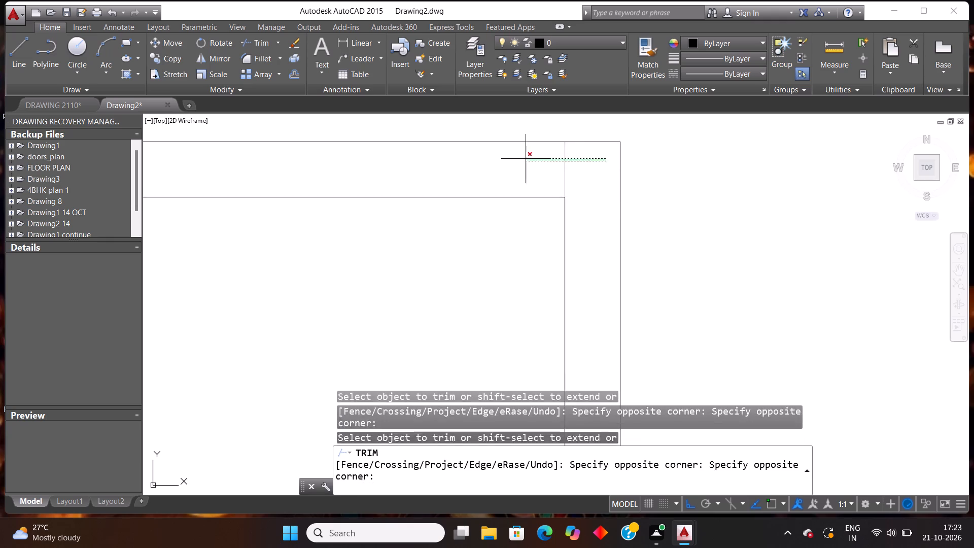
pyautogui.click(526, 159)
# Trim the overlapping inner wall lines at the plan's two lower corners, then end the Trim command.
pyautogui.scroll(-8, 561, 220)
pyautogui.scroll(2, 505, 336)
pyautogui.scroll(3, 485, 272)
pyautogui.scroll(2, 474, 315)
pyautogui.click(418, 387)
pyautogui.click(420, 347)
pyautogui.moveTo(428, 403); pyautogui.dragTo(434, 403)
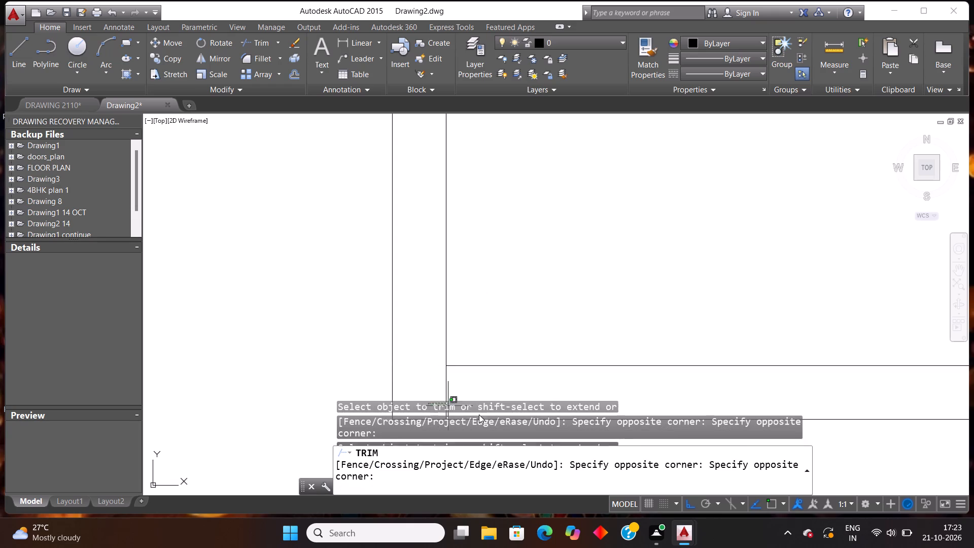
pyautogui.click(498, 415)
pyautogui.click(470, 376)
pyautogui.scroll(-5, 461, 357)
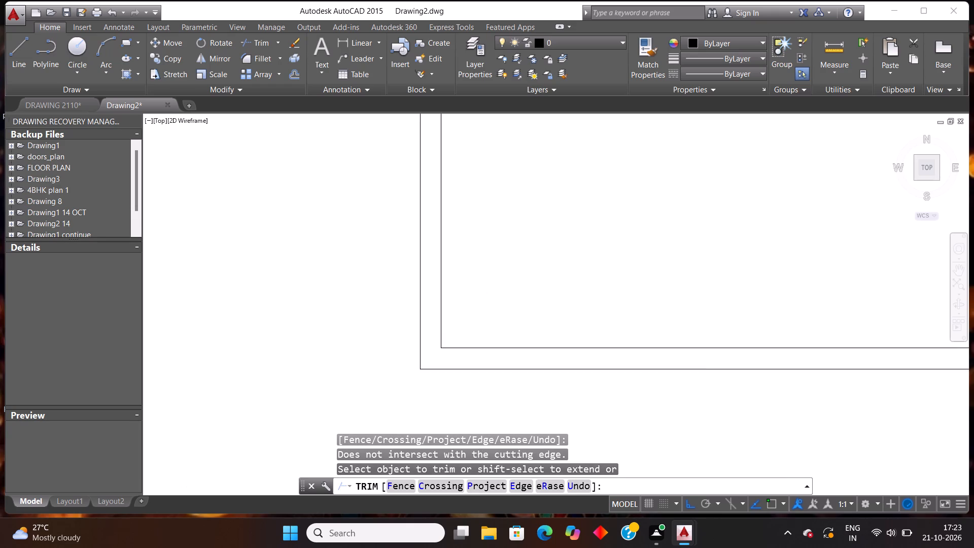
pyautogui.scroll(-3, 422, 309)
pyautogui.scroll(1, 561, 301)
pyautogui.scroll(7, 487, 313)
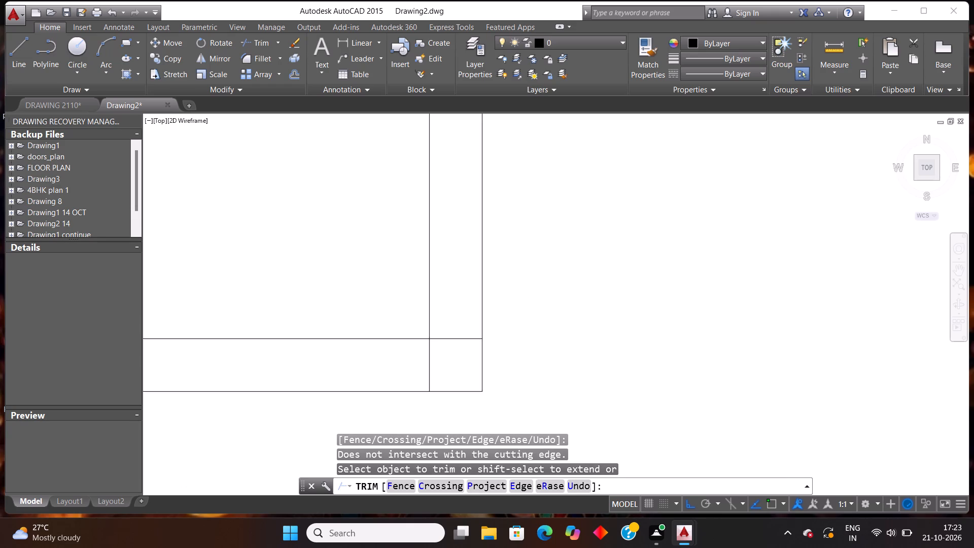
pyautogui.moveTo(424, 399); pyautogui.dragTo(430, 388)
pyautogui.click(445, 319)
pyautogui.moveTo(367, 380); pyautogui.dragTo(386, 379)
pyautogui.click(428, 379)
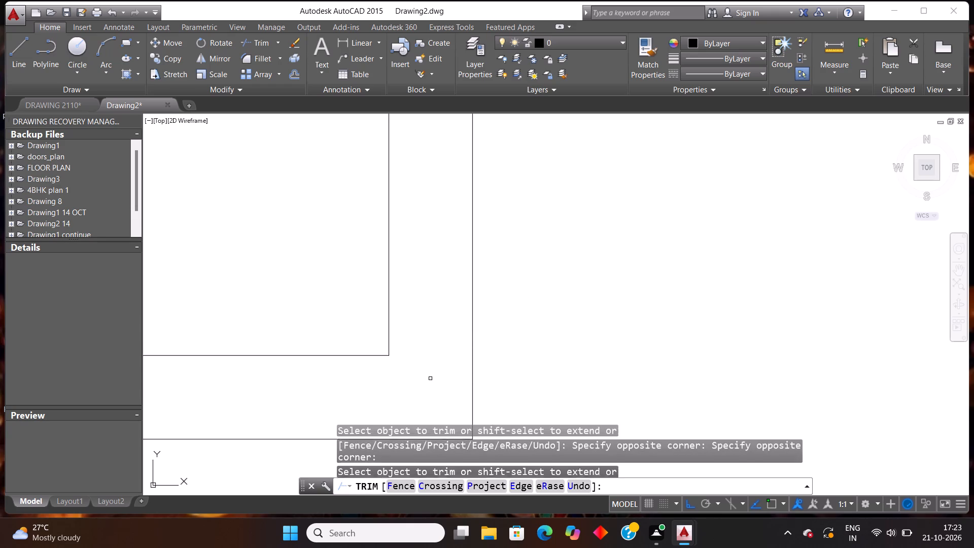
pyautogui.scroll(-10, 459, 330)
pyautogui.scroll(2, 513, 271)
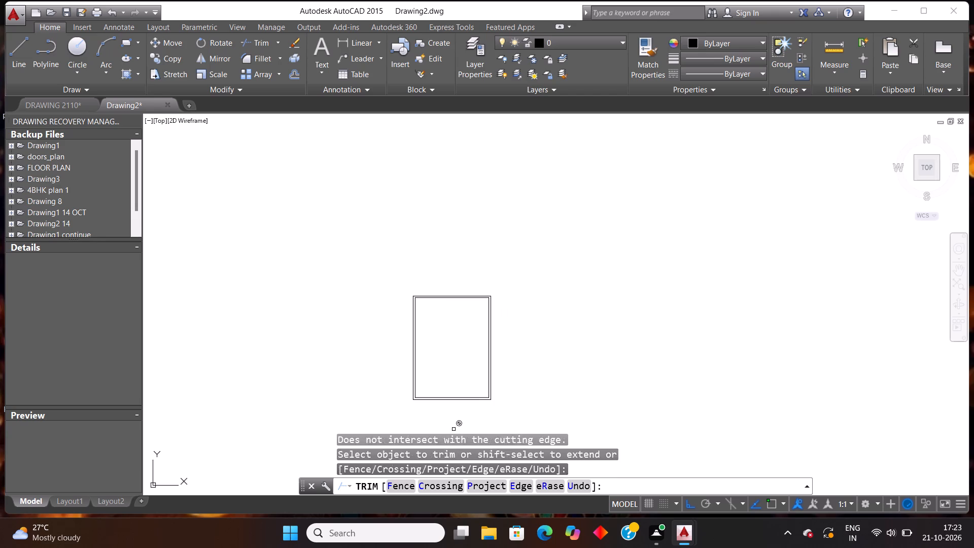
pyautogui.scroll(1, 454, 415)
pyautogui.press('Escape')
# Offset the left outer wall's inner face 11'6" to the right, into the plan.
pyautogui.scroll(1, 487, 366)
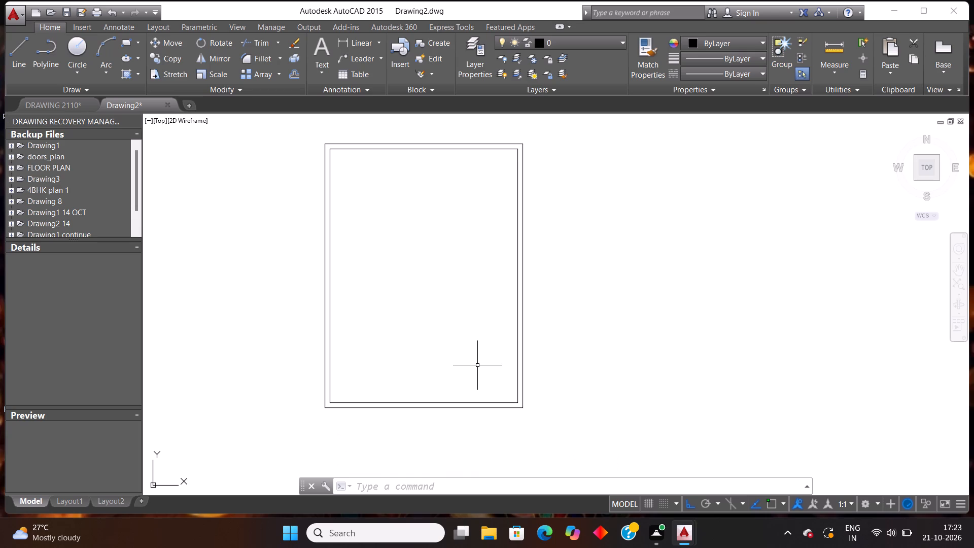
pyautogui.write('off')
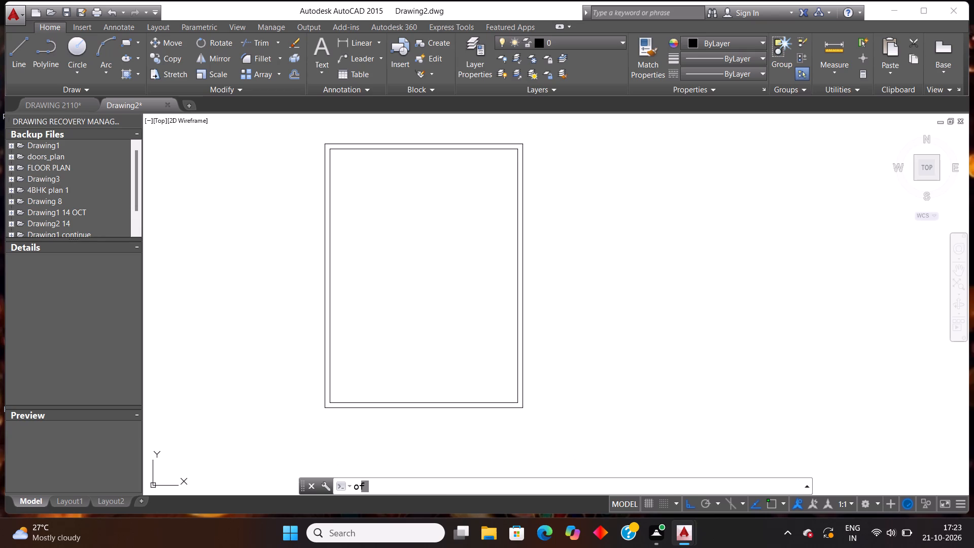
pyautogui.press('Return')
pyautogui.write('11\'6"')
pyautogui.press('Return')
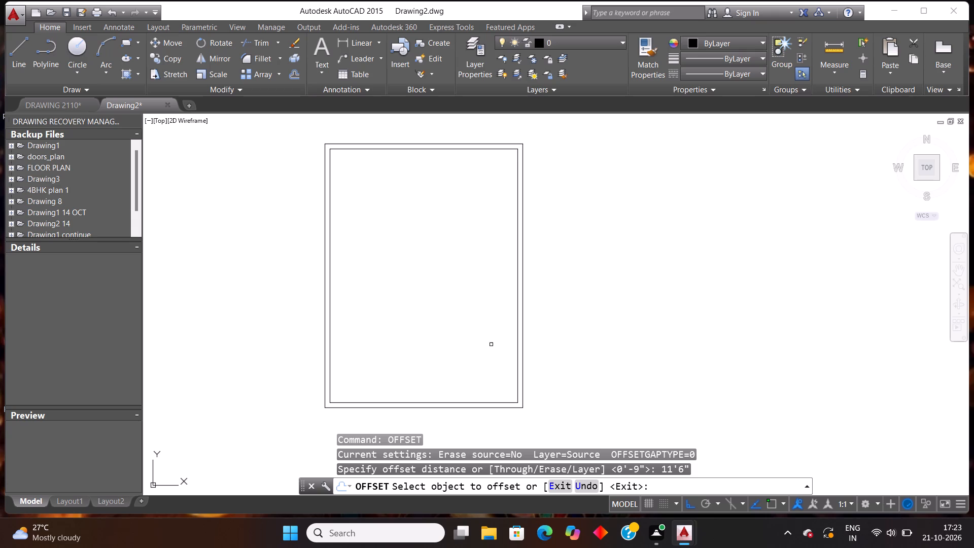
pyautogui.click(330, 323)
pyautogui.click(460, 293)
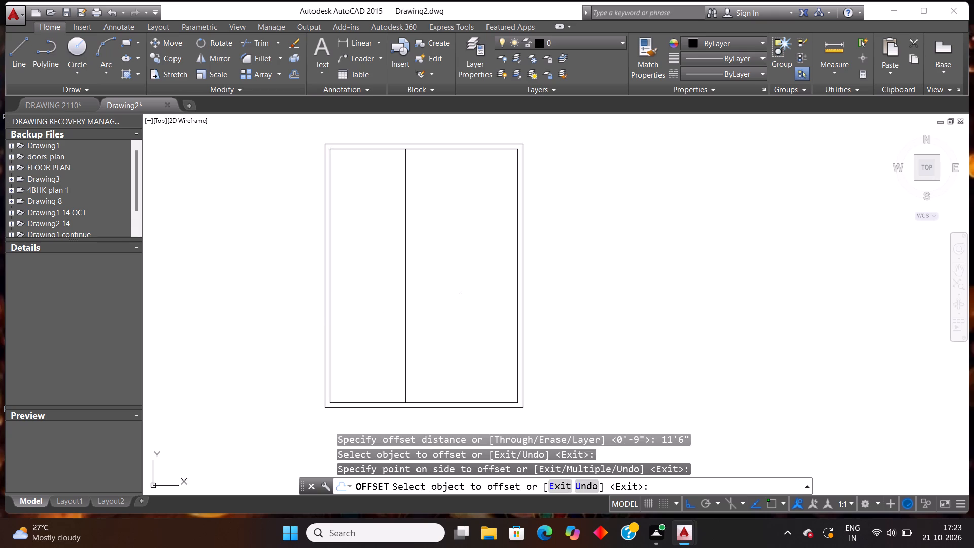
pyautogui.press('Escape')
# Offset the new vertical line 4" to the right to give the first partition wall its thickness.
pyautogui.write('off')
pyautogui.press('Return')
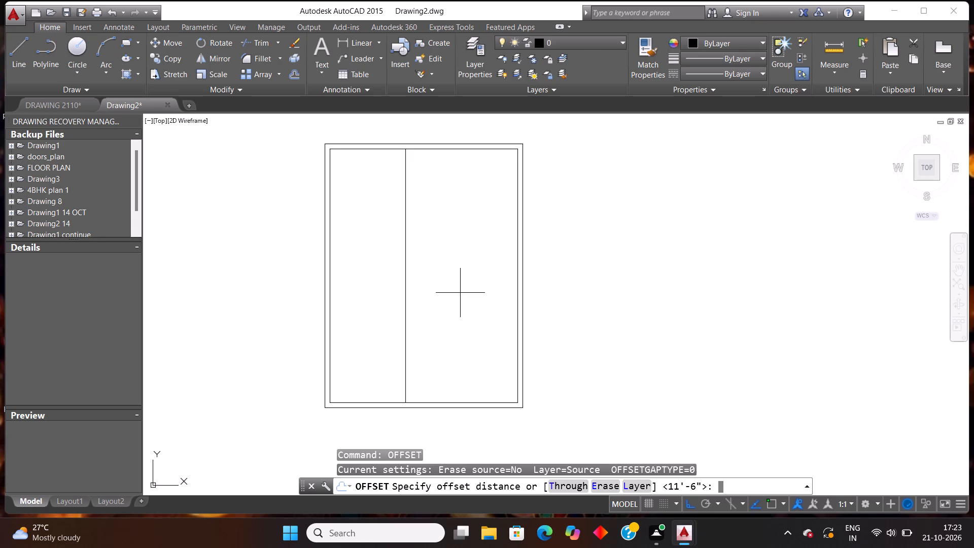
pyautogui.write('4"')
pyautogui.press('Return')
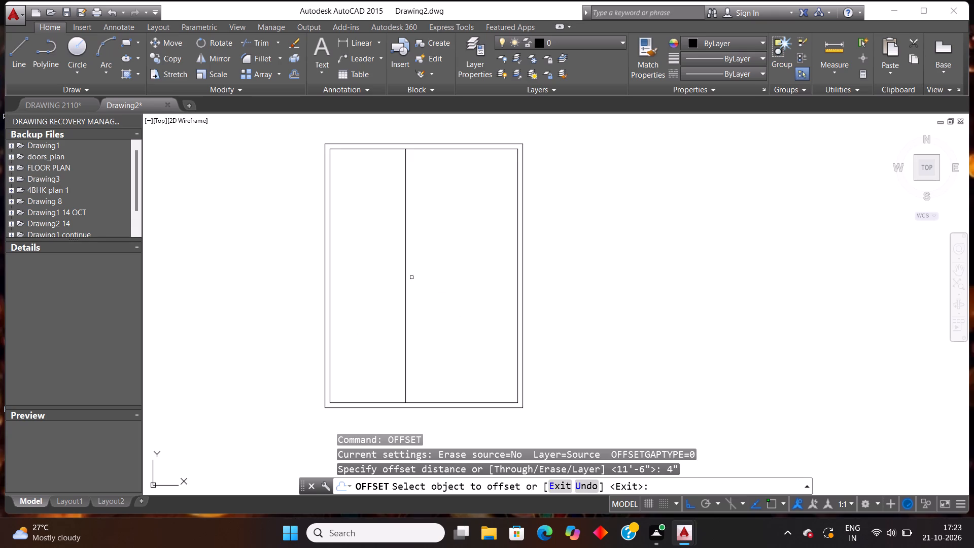
pyautogui.click(405, 289)
pyautogui.click(447, 279)
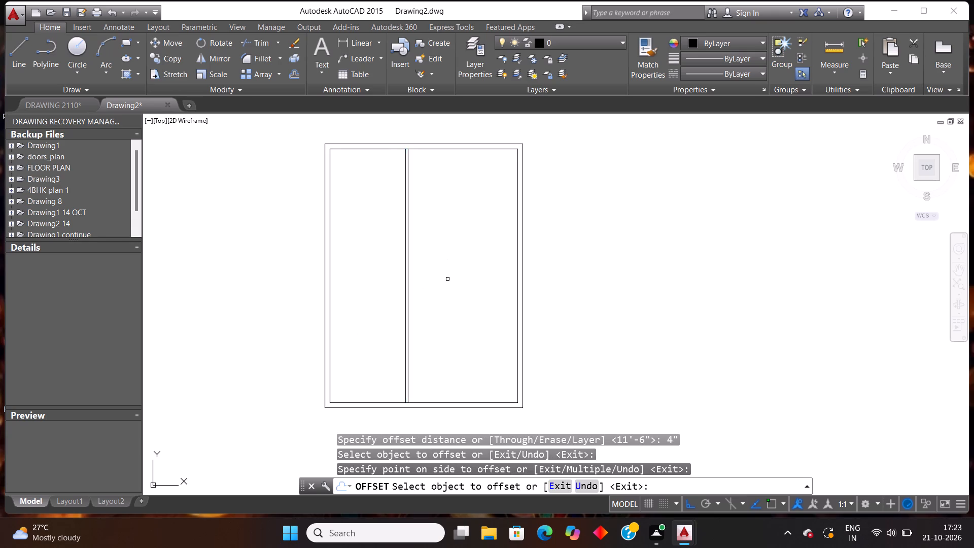
pyautogui.press('Escape')
# Offset the first partition wall's right face 5'6" to the right.
pyautogui.write('off')
pyautogui.press('Return')
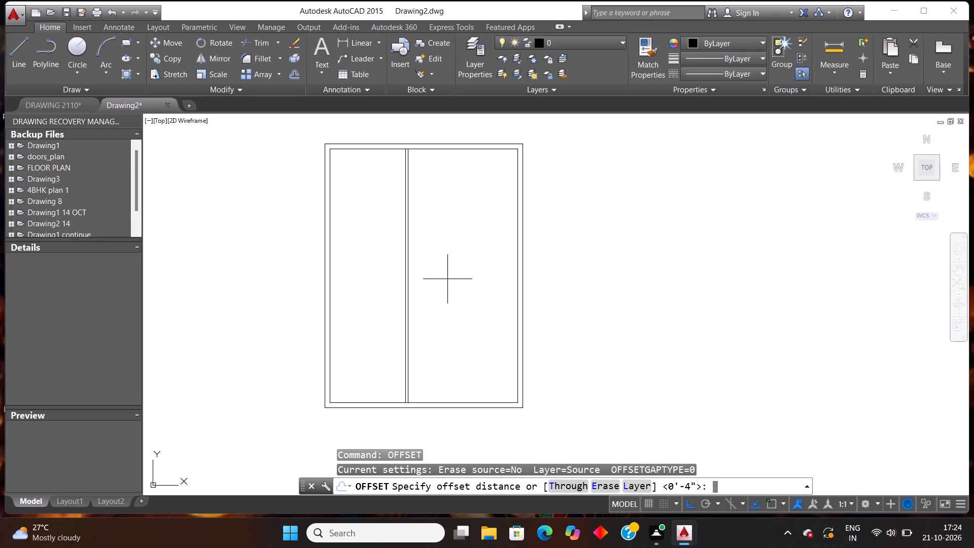
pyautogui.write('5\'6"')
pyautogui.press('Return')
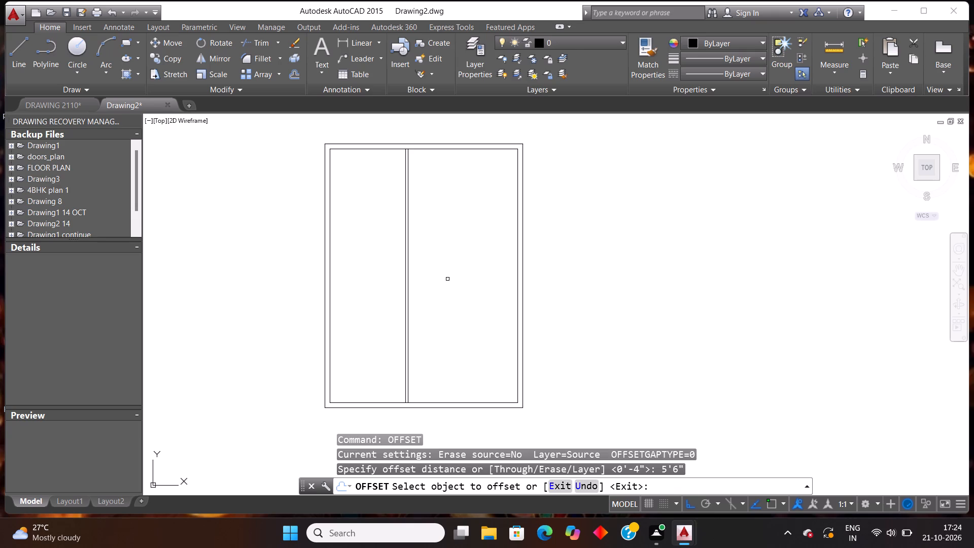
pyautogui.click(409, 245)
pyautogui.click(481, 262)
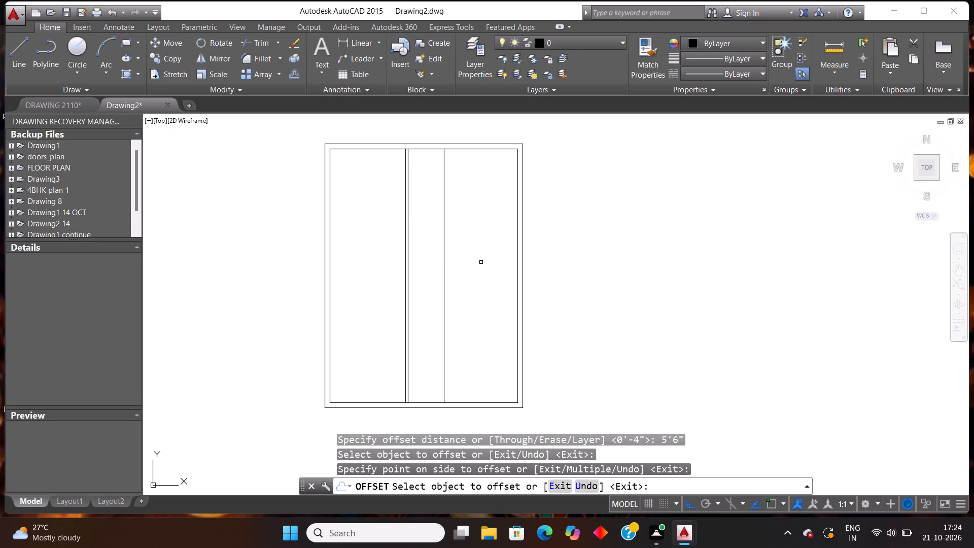
pyautogui.press('Escape')
# Offset the newest vertical line 4" to the right to form the second partition wall.
pyautogui.write('off')
pyautogui.press('Return')
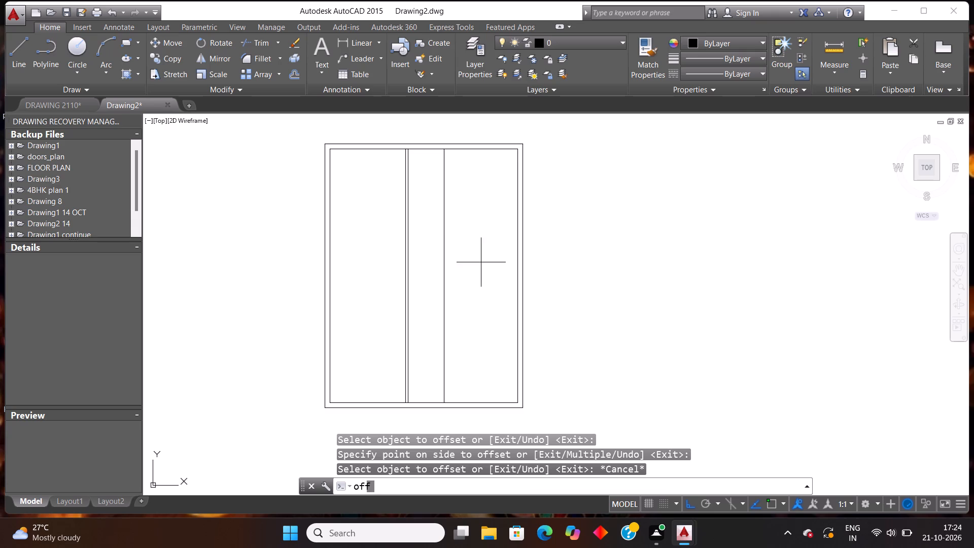
pyautogui.write('4"')
pyautogui.press('Return')
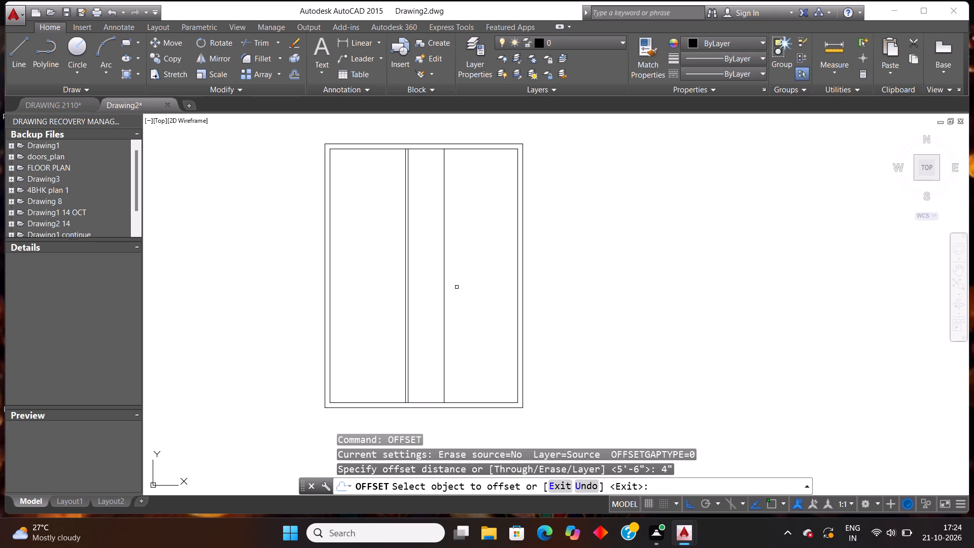
pyautogui.click(444, 316)
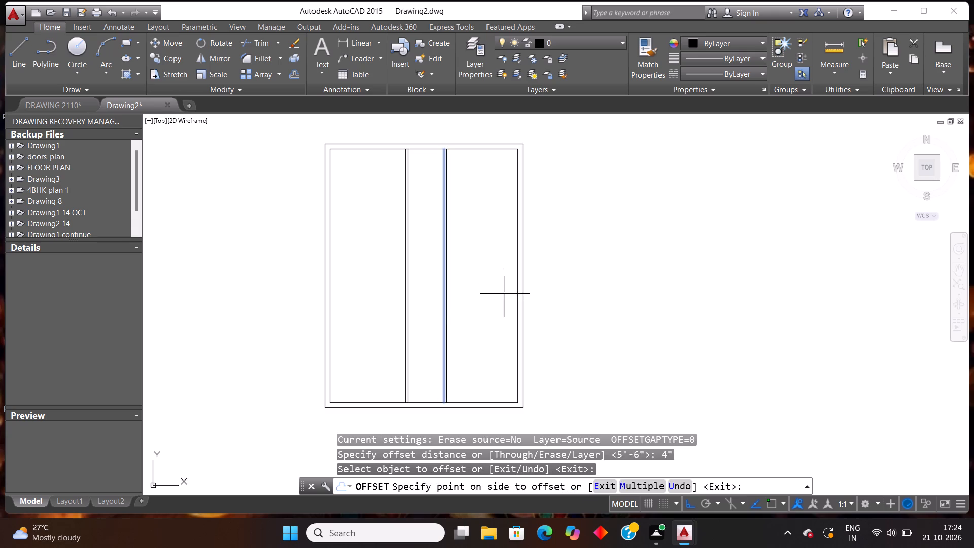
pyautogui.click(505, 292)
pyautogui.press('Escape')
pyautogui.press('Escape')
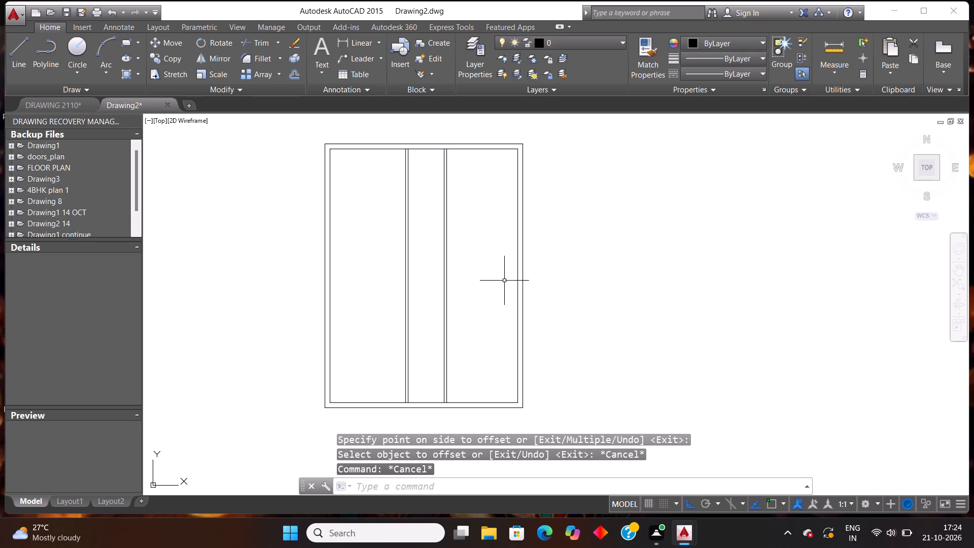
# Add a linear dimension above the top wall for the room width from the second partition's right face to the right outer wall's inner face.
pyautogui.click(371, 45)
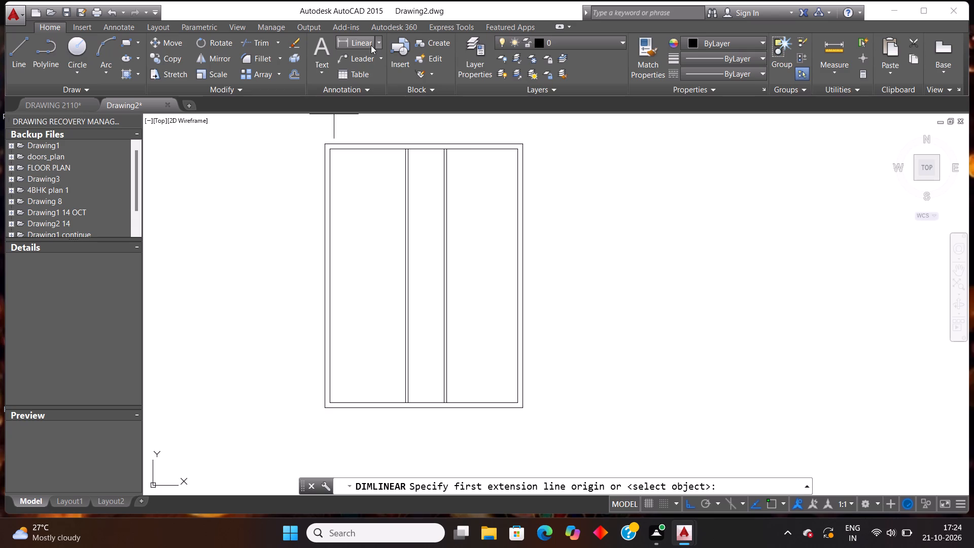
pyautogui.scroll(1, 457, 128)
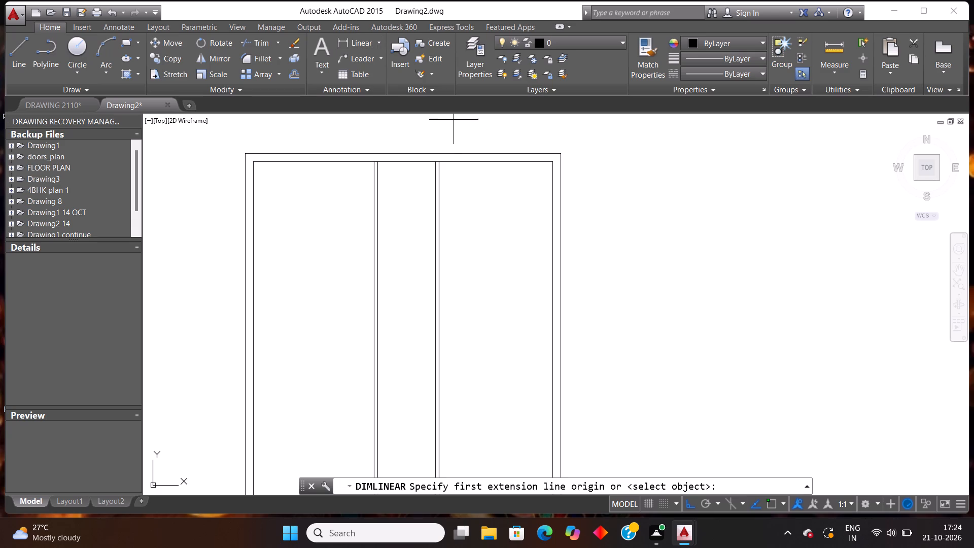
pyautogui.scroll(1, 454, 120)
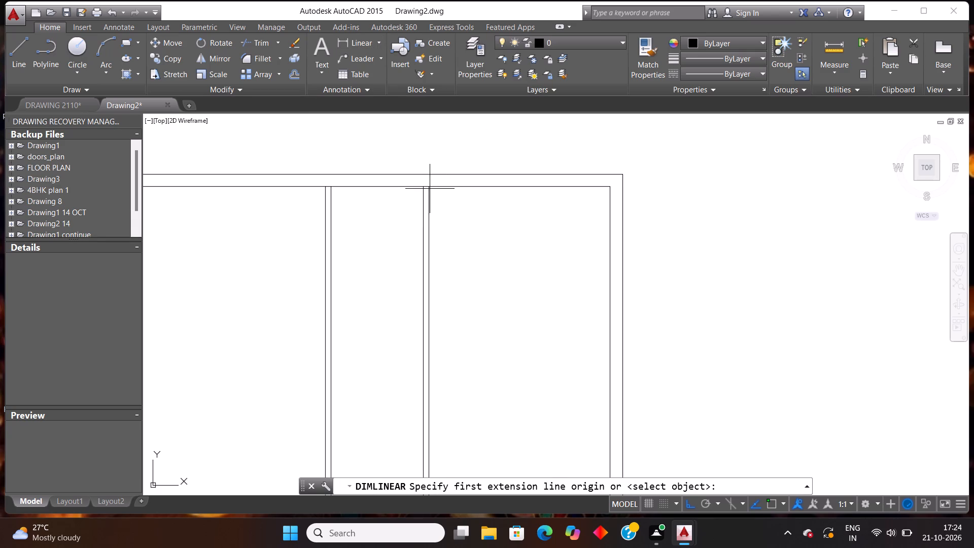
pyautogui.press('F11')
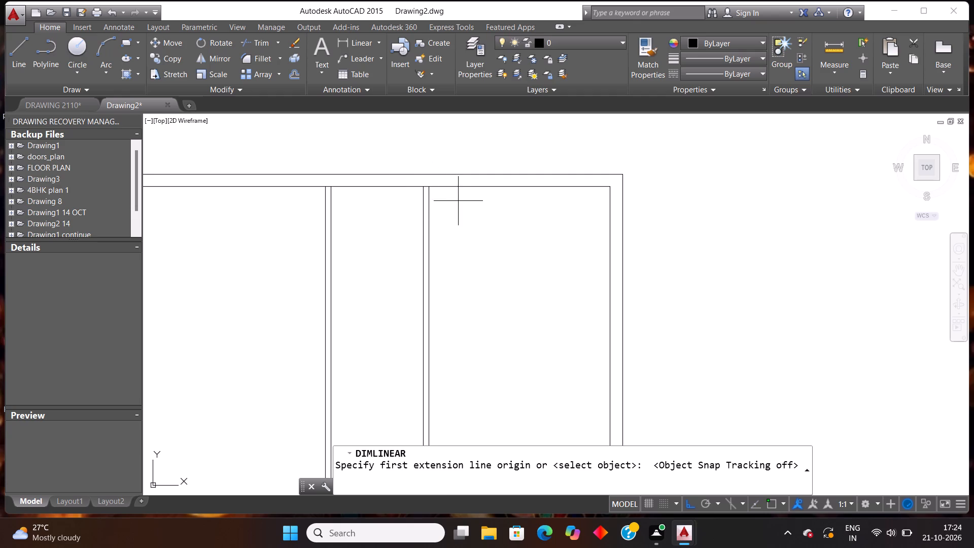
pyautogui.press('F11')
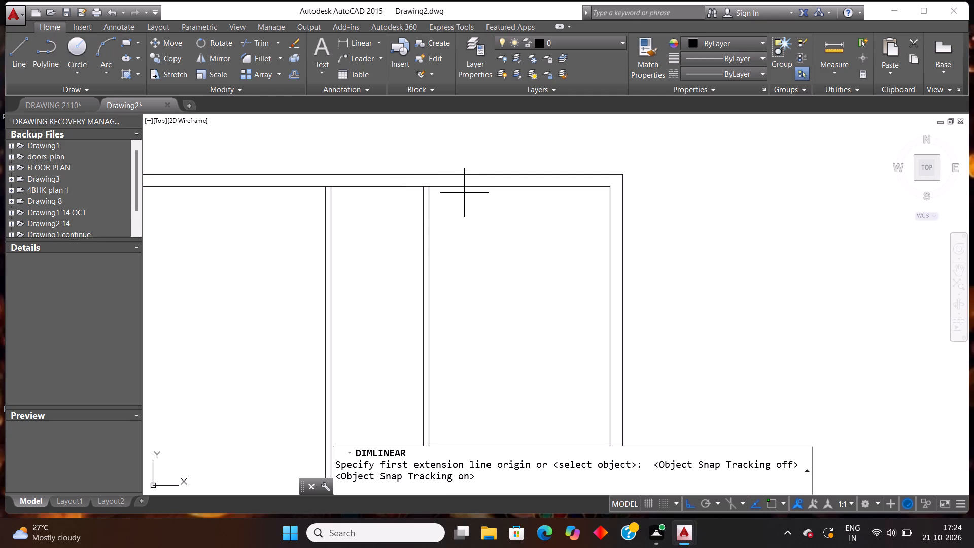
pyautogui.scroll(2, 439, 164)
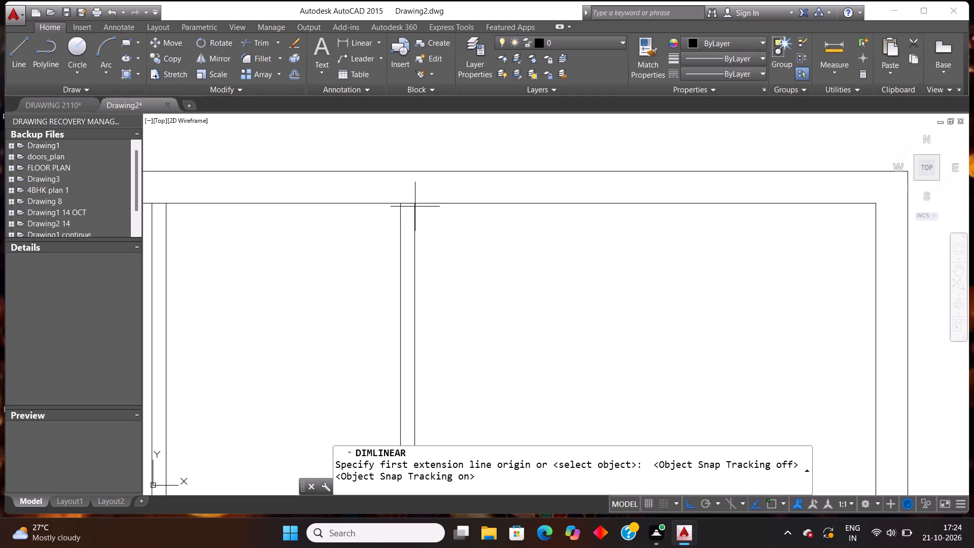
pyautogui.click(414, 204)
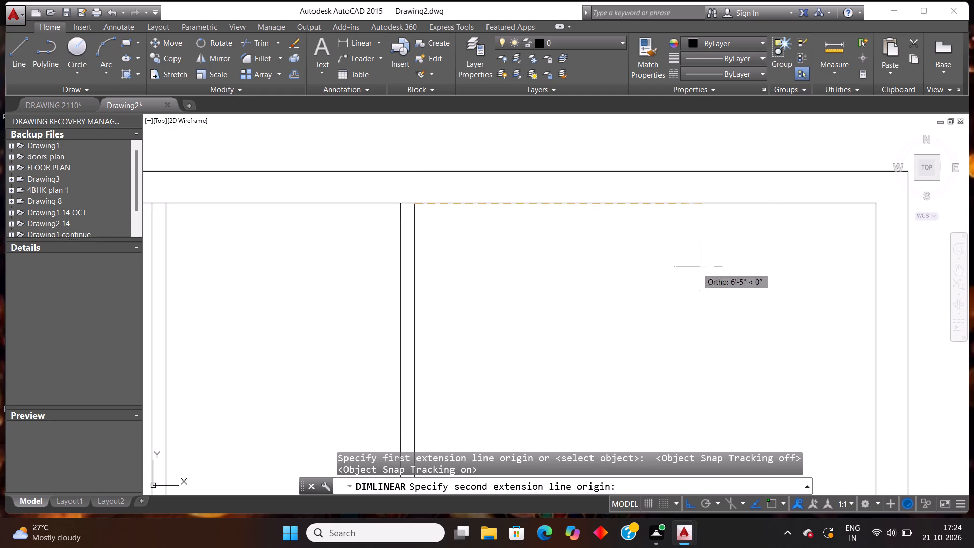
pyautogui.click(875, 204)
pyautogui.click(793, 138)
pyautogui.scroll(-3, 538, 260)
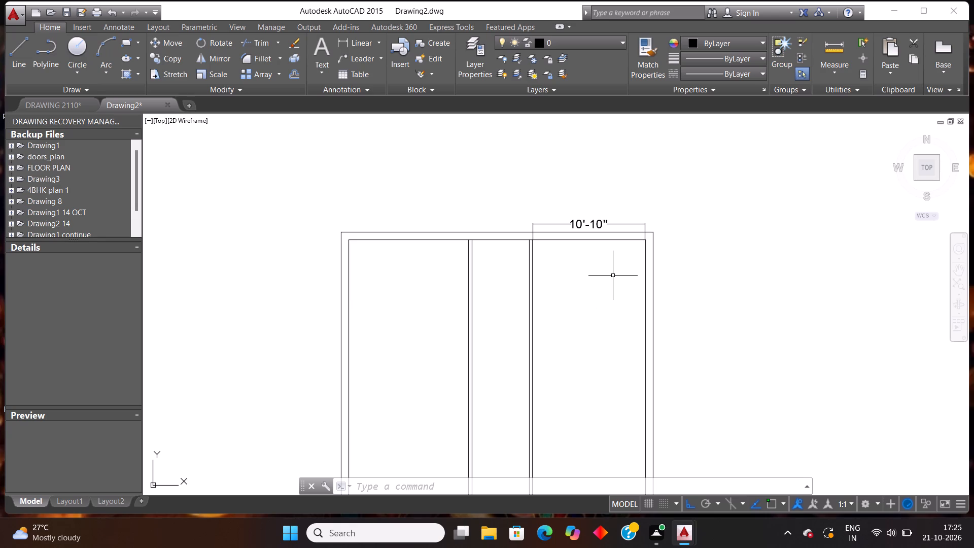
# Erase the entire floor plan, including the outer walls, both partition walls and the room-width dimension.
pyautogui.scroll(-1, 613, 275)
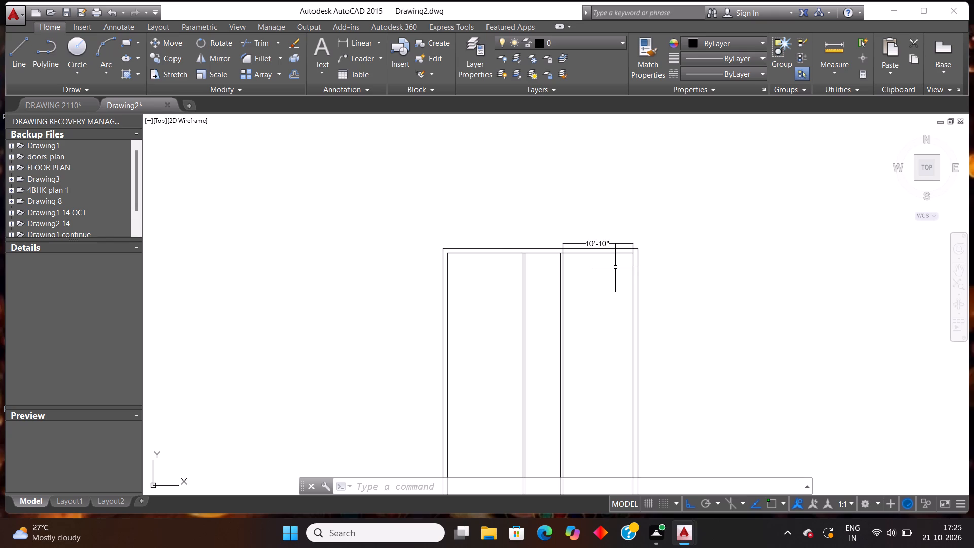
pyautogui.scroll(-1, 613, 268)
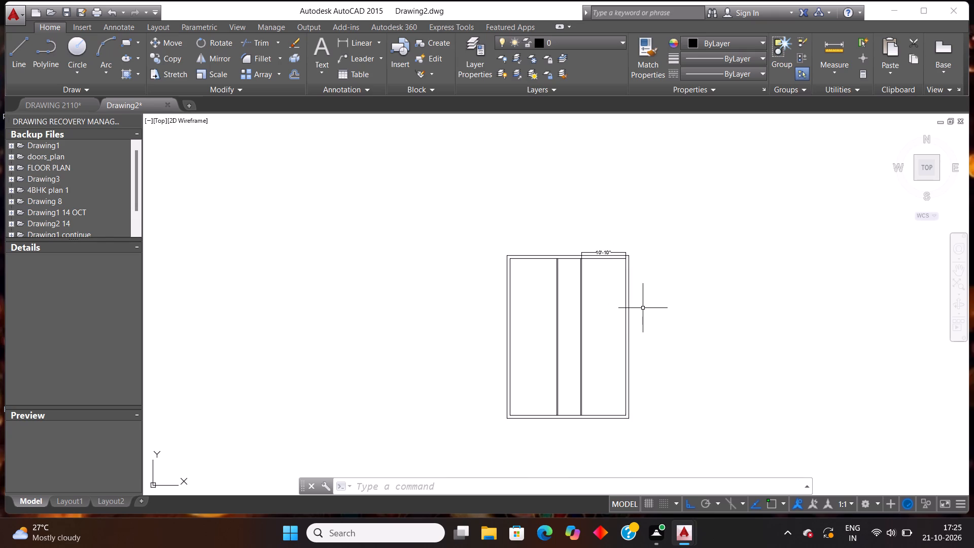
pyautogui.scroll(1, 643, 305)
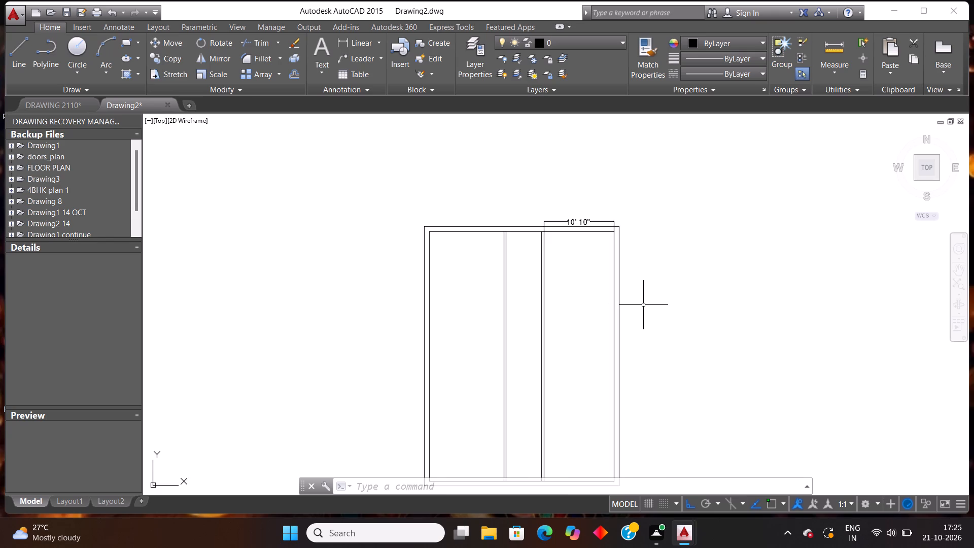
pyautogui.scroll(1, 643, 305)
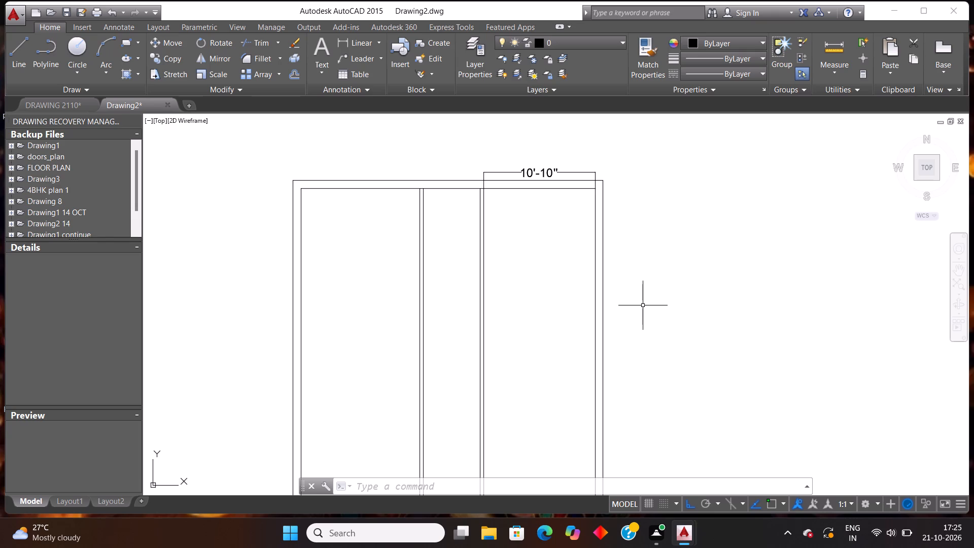
pyautogui.scroll(-1, 633, 307)
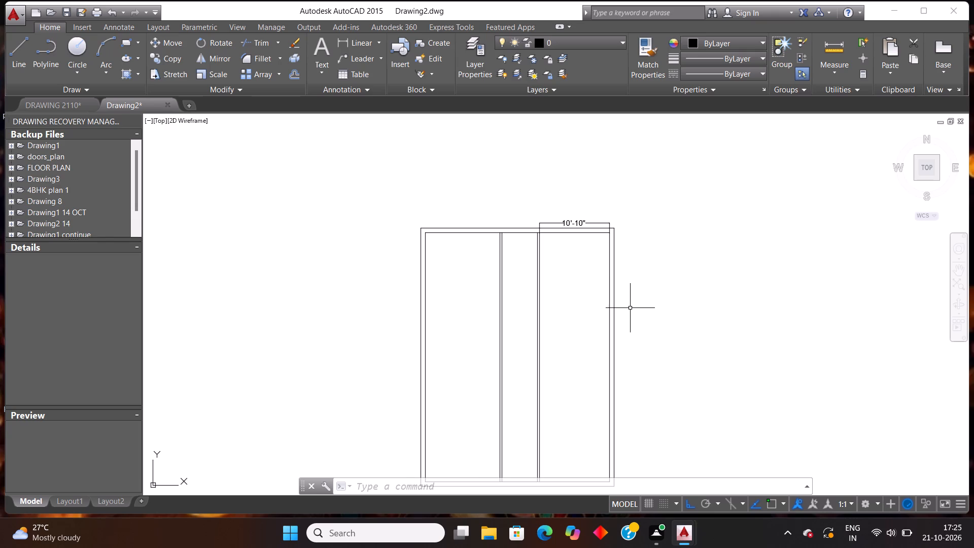
pyautogui.press('Escape')
pyautogui.scroll(-2, 614, 303)
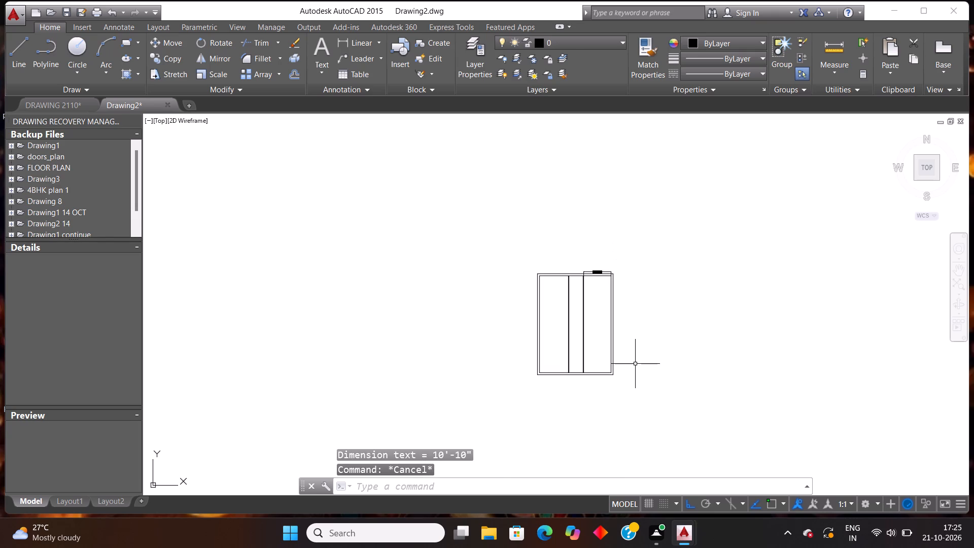
pyautogui.click(651, 430)
pyautogui.click(528, 209)
pyautogui.press('Delete')
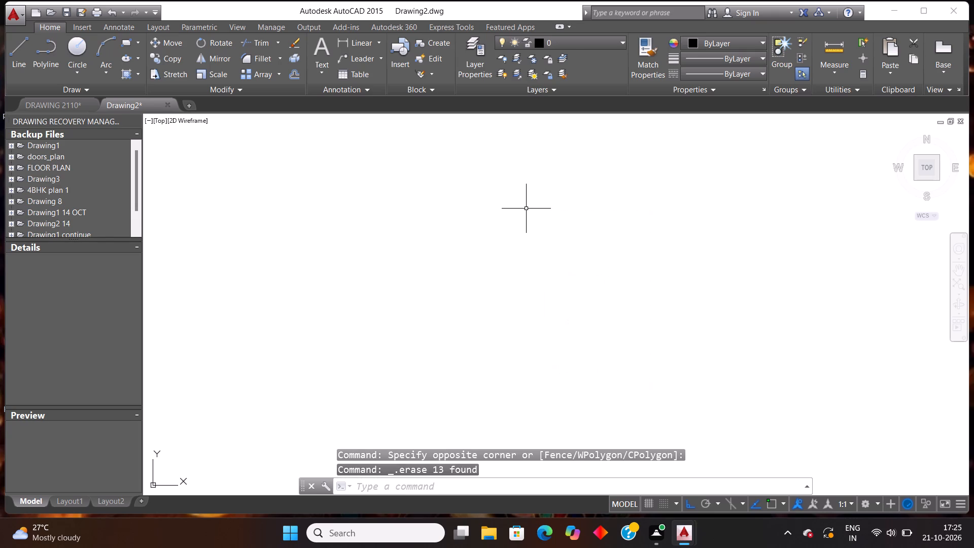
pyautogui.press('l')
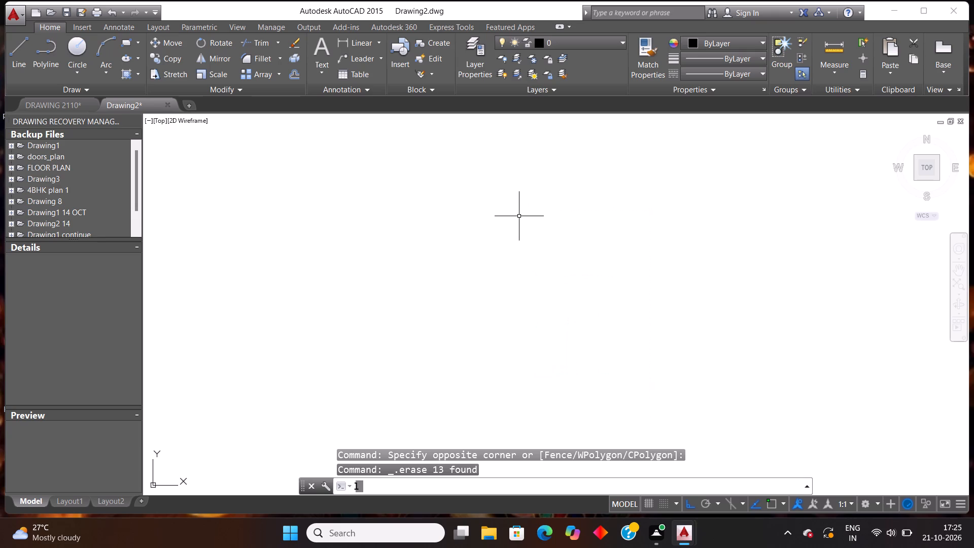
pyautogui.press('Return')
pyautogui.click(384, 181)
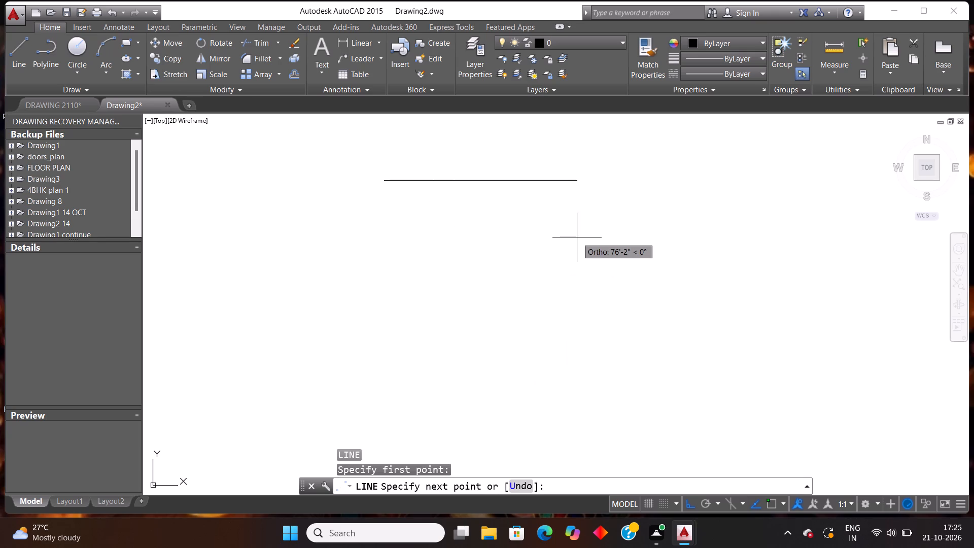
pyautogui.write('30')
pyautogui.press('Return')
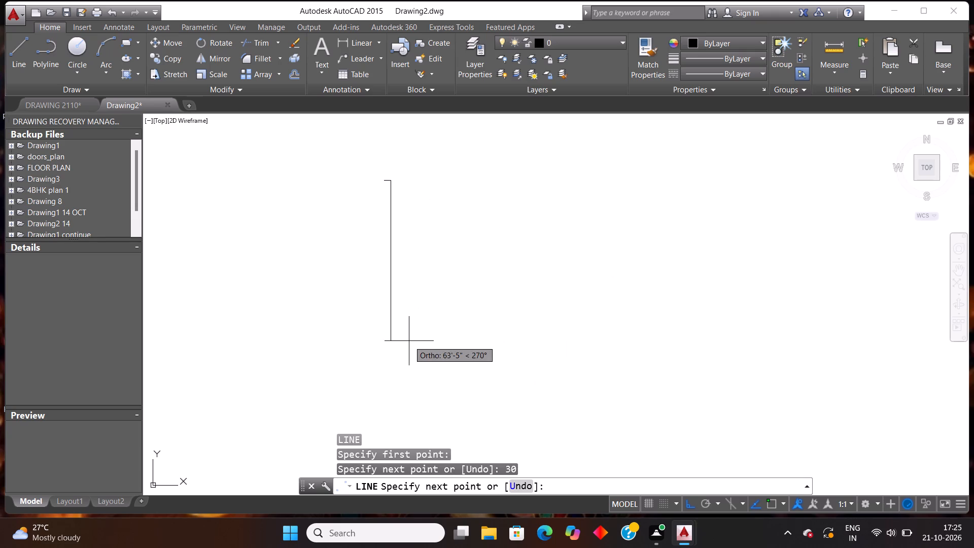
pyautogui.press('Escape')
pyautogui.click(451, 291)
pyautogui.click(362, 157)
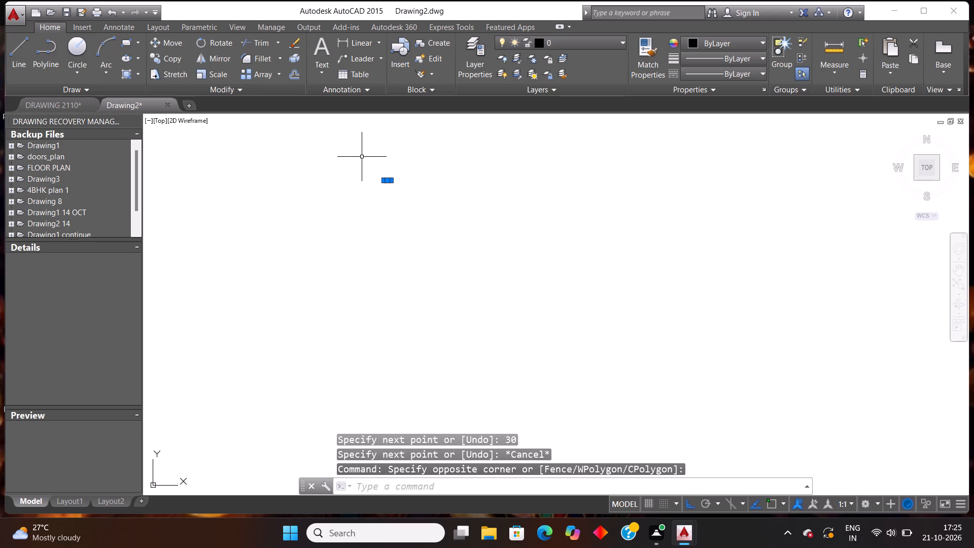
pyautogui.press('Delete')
# Draw a closed rectangular outline with lines, 30' wide and 40' high.
pyautogui.press('l')
pyautogui.press('Return')
pyautogui.click(372, 165)
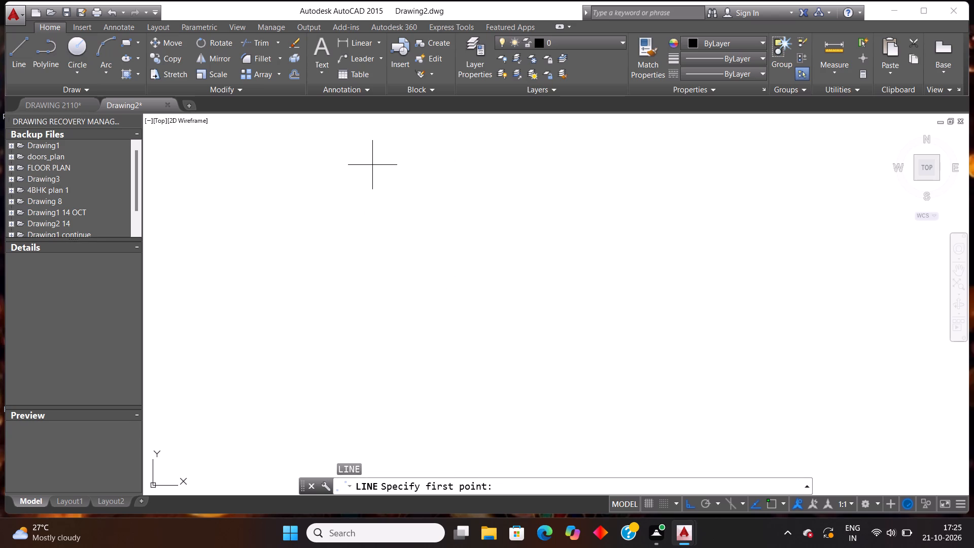
pyautogui.write("30'")
pyautogui.press('Return')
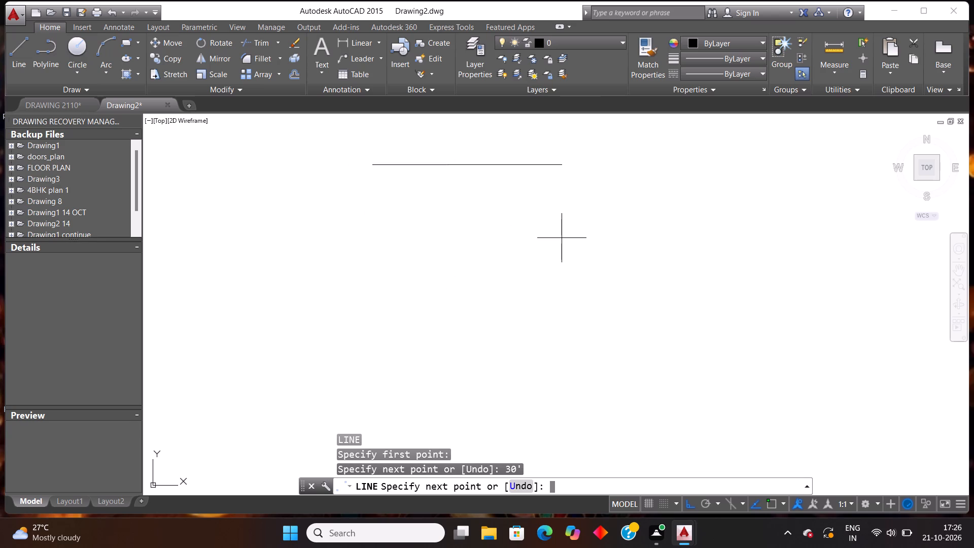
pyautogui.write('40')
pyautogui.press("'")
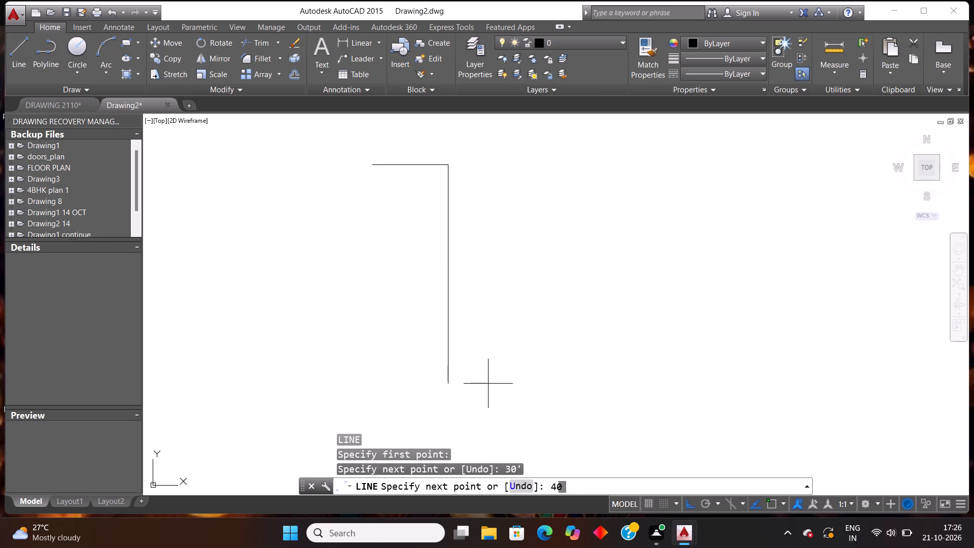
pyautogui.press('Return')
pyautogui.write("30'")
pyautogui.press('Return')
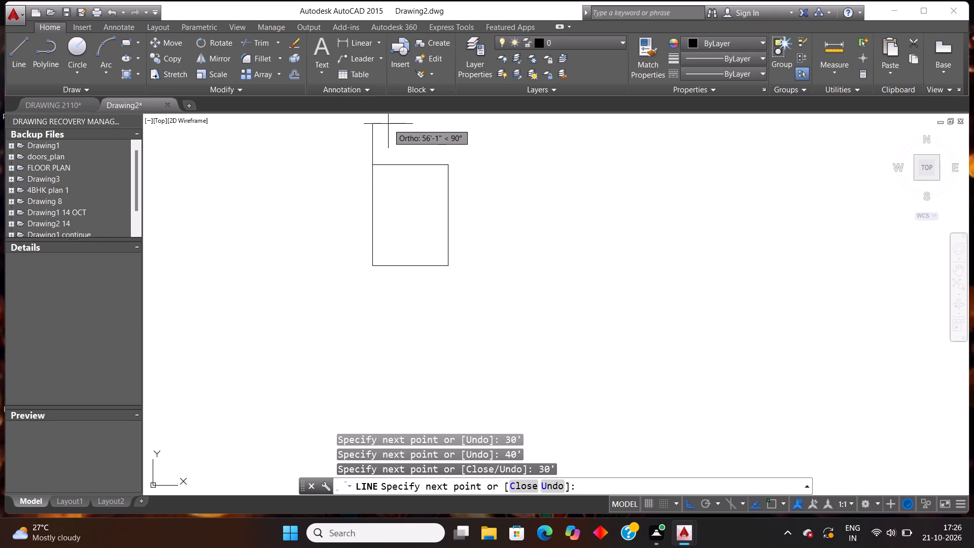
pyautogui.write("40'")
pyautogui.press('Return')
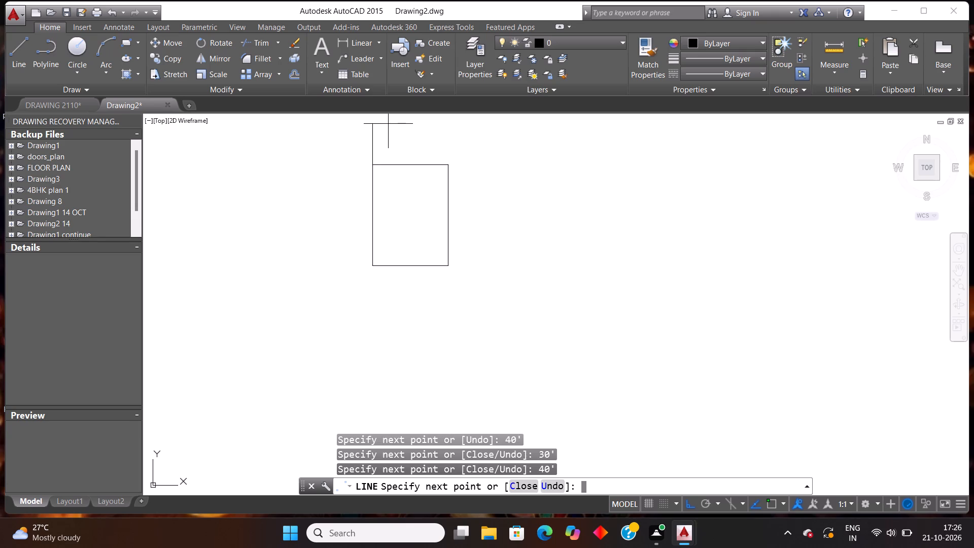
pyautogui.press('Return')
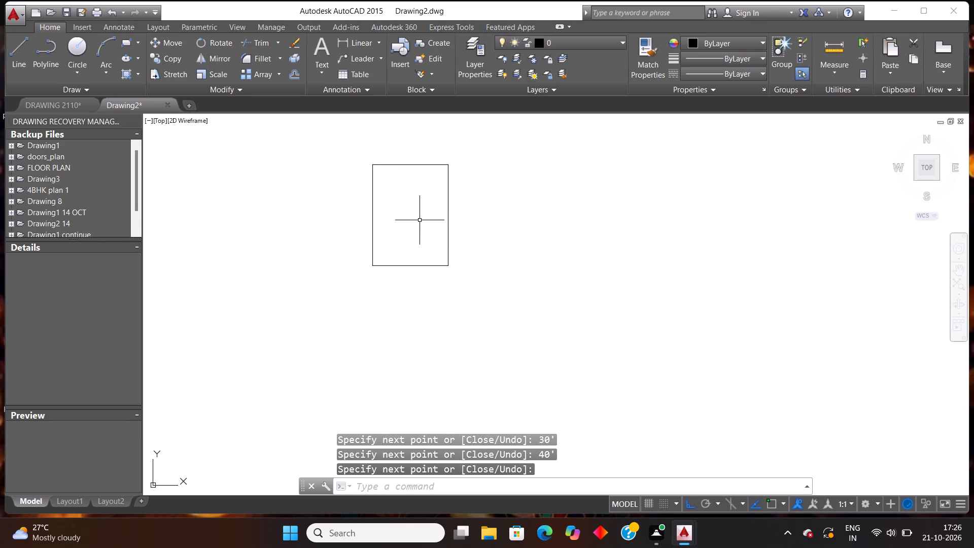
# Offset all four sides of the 30' by 40' outline 9" outward to form the outer wall faces.
pyautogui.scroll(1, 416, 215)
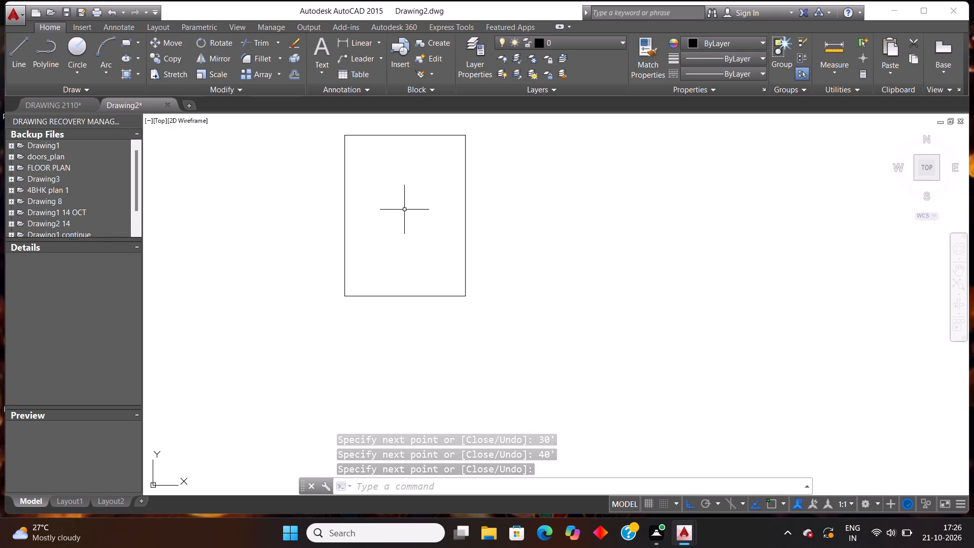
pyautogui.scroll(-1, 378, 245)
pyautogui.scroll(2, 418, 164)
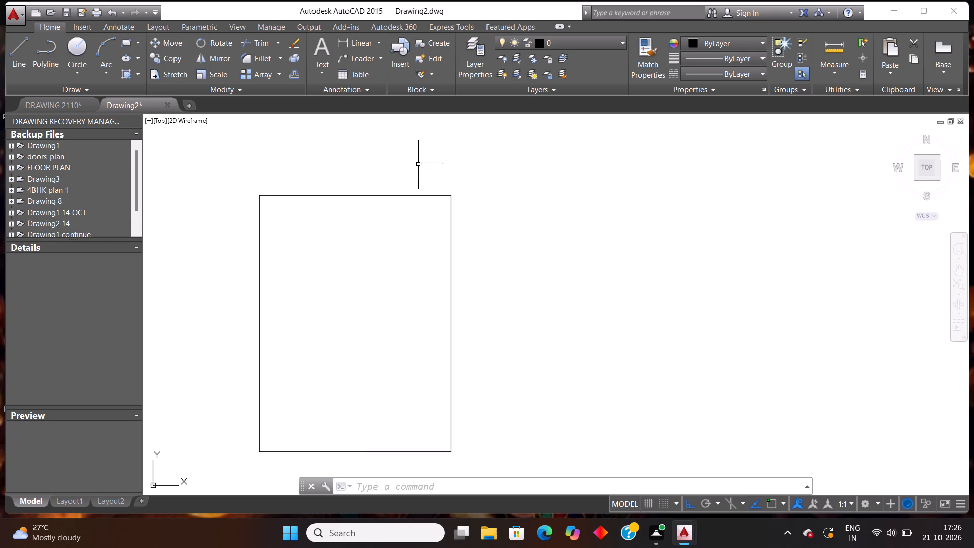
pyautogui.press('Escape')
pyautogui.write('off')
pyautogui.press('Return')
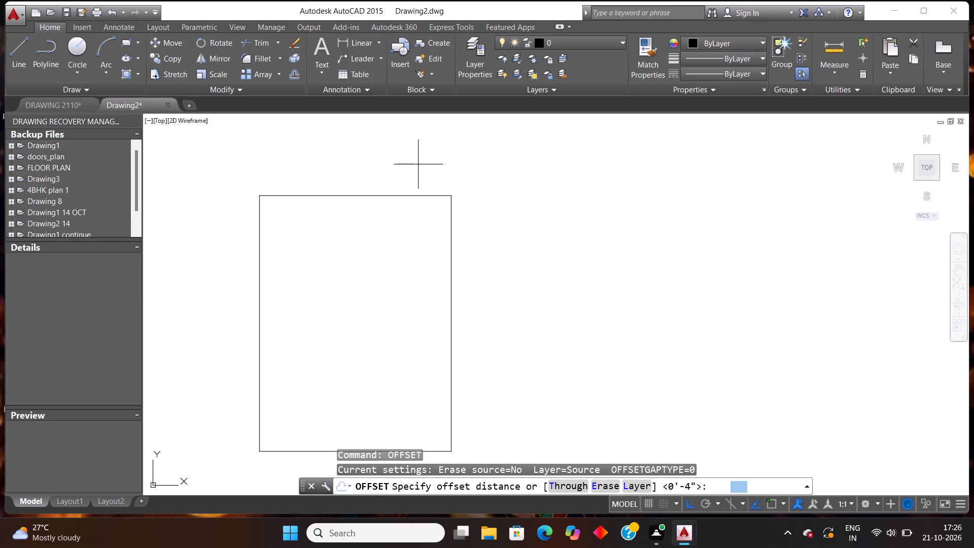
pyautogui.write('9"')
pyautogui.press('Return')
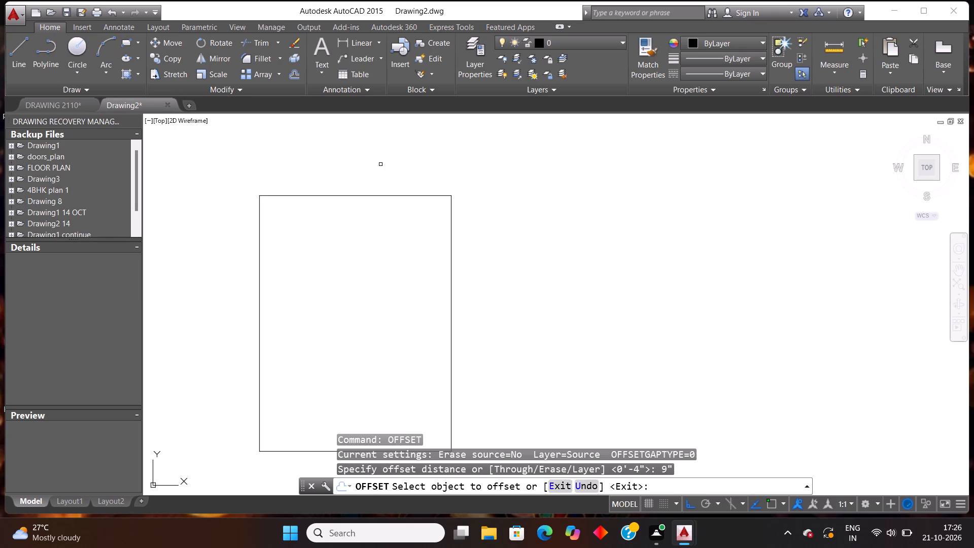
pyautogui.click(382, 197)
pyautogui.click(382, 173)
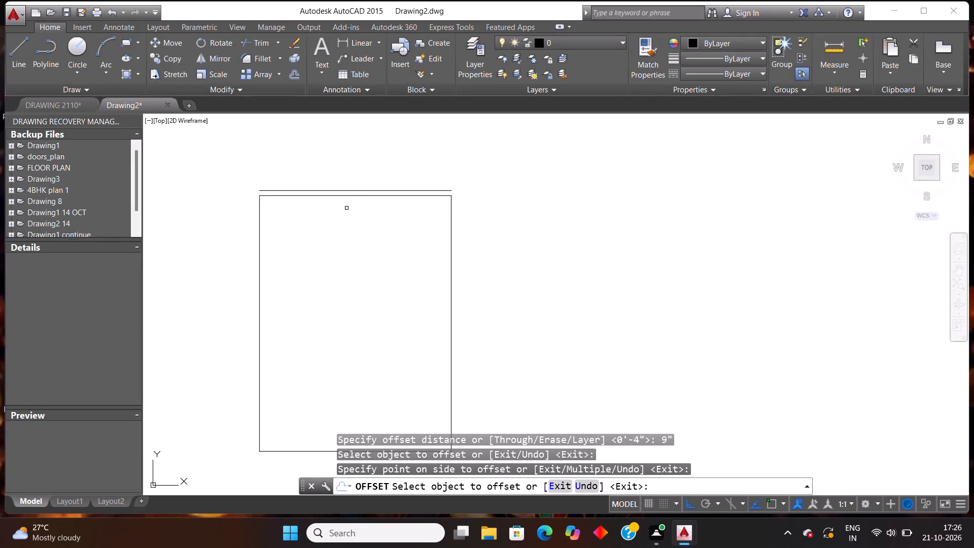
pyautogui.click(260, 293)
pyautogui.click(231, 251)
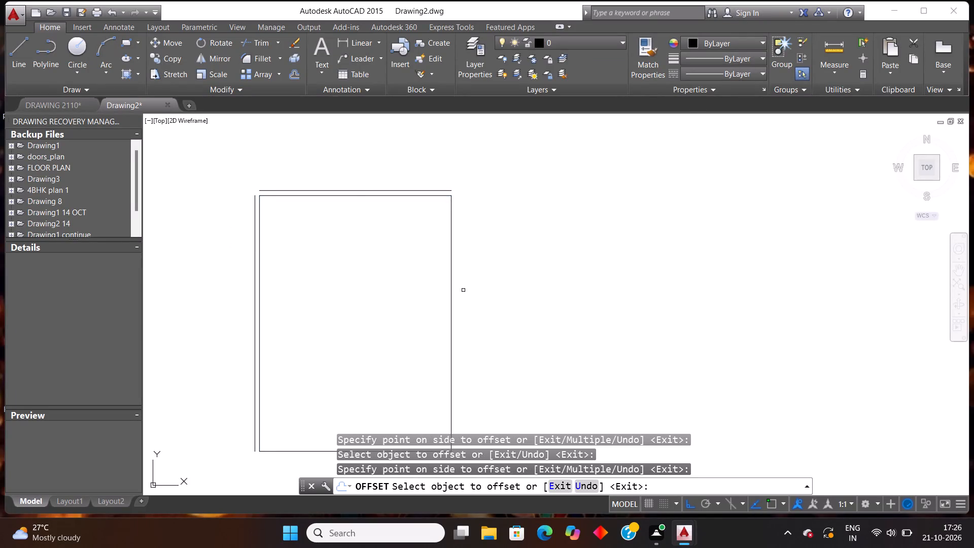
pyautogui.click(452, 307)
pyautogui.click(602, 261)
pyautogui.scroll(-2, 477, 243)
pyautogui.scroll(2, 446, 324)
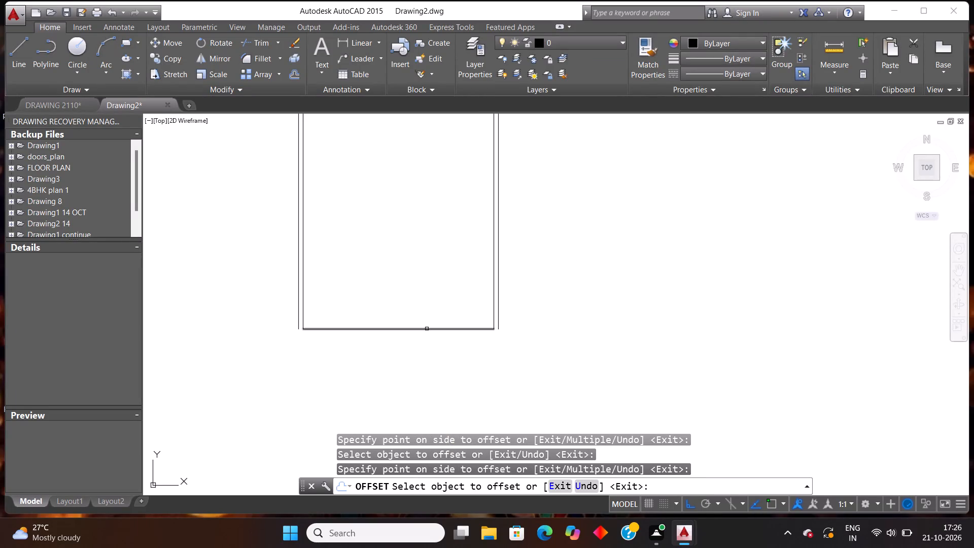
pyautogui.click(427, 329)
pyautogui.click(436, 372)
pyautogui.scroll(-2, 550, 313)
pyautogui.scroll(1, 513, 216)
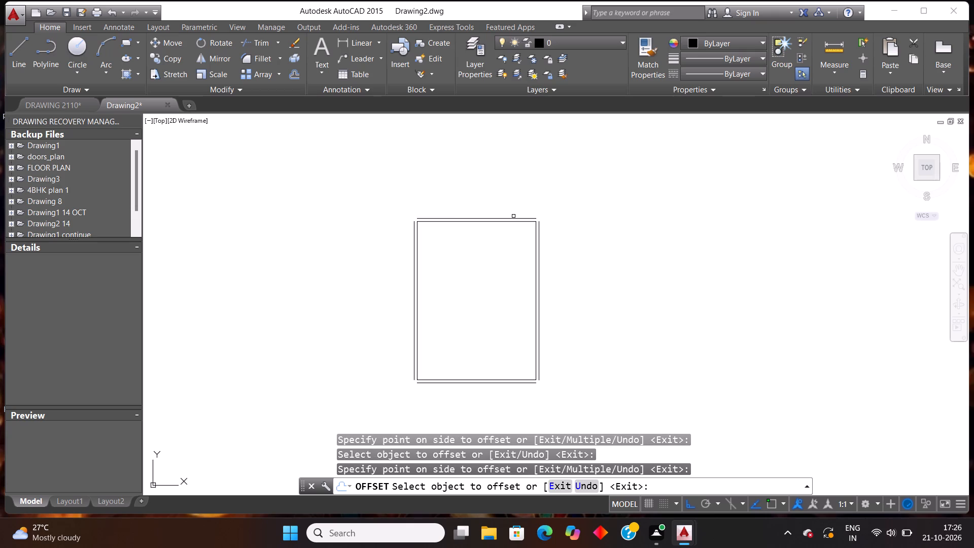
pyautogui.press('Escape')
pyautogui.press('Escape')
pyautogui.scroll(2, 496, 229)
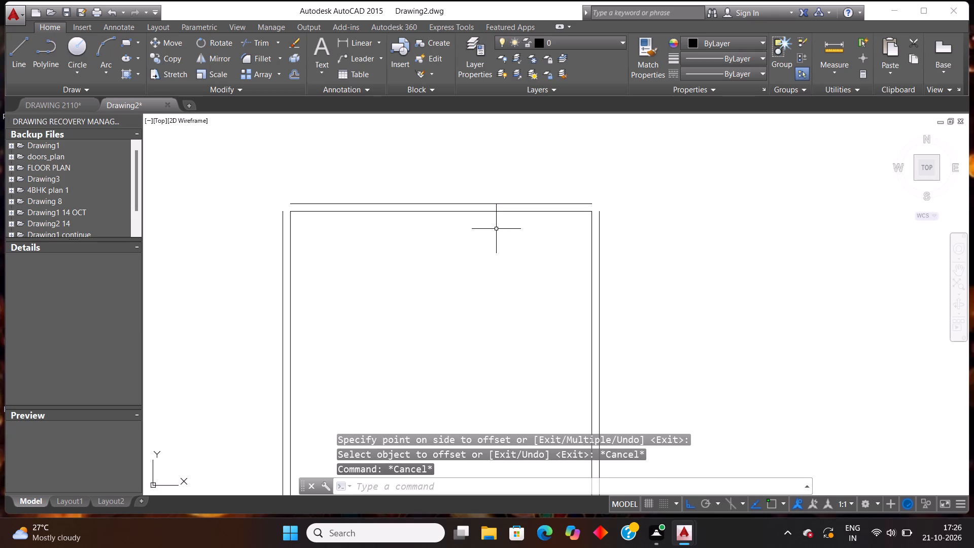
# Draw a horizontal and a vertical helper line just outside the plan's upper-left corner, beyond the outer wall lines.
pyautogui.press('l')
pyautogui.press('Return')
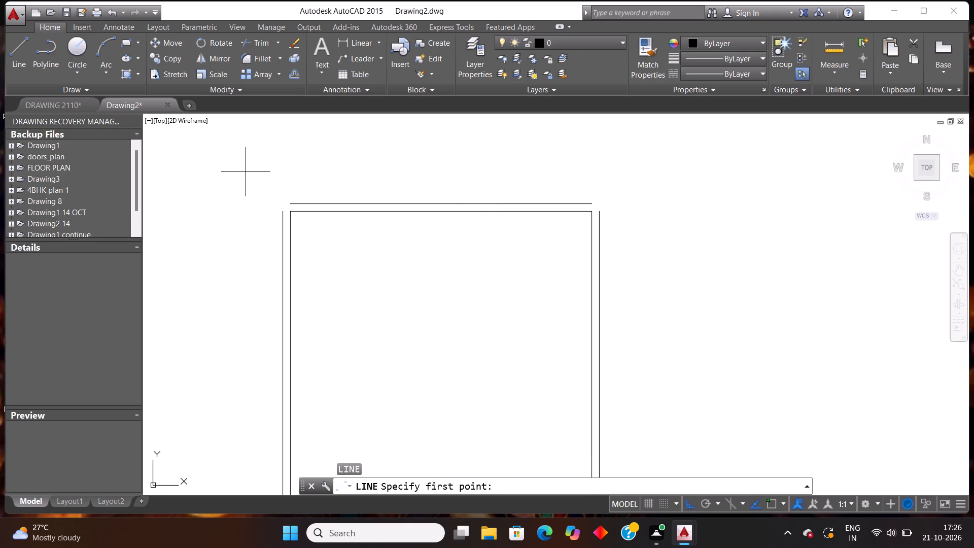
pyautogui.click(246, 172)
pyautogui.click(351, 185)
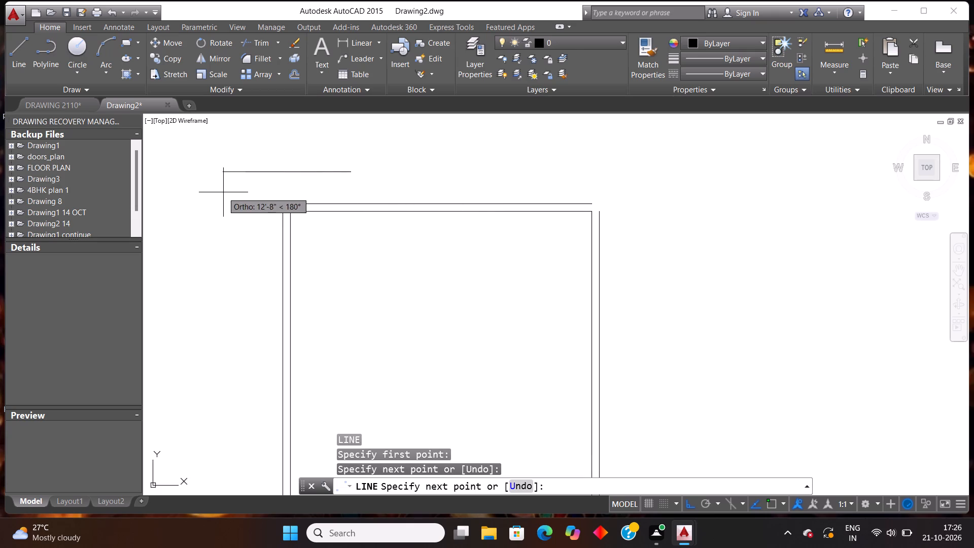
pyautogui.press('Return')
pyautogui.press('Return')
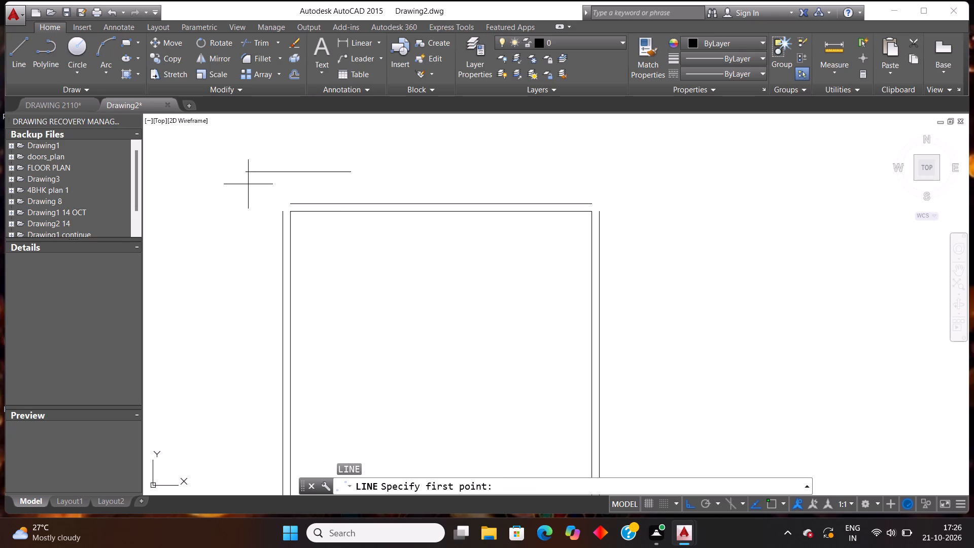
pyautogui.click(248, 184)
pyautogui.click(218, 307)
pyautogui.press('Escape')
pyautogui.press('Escape')
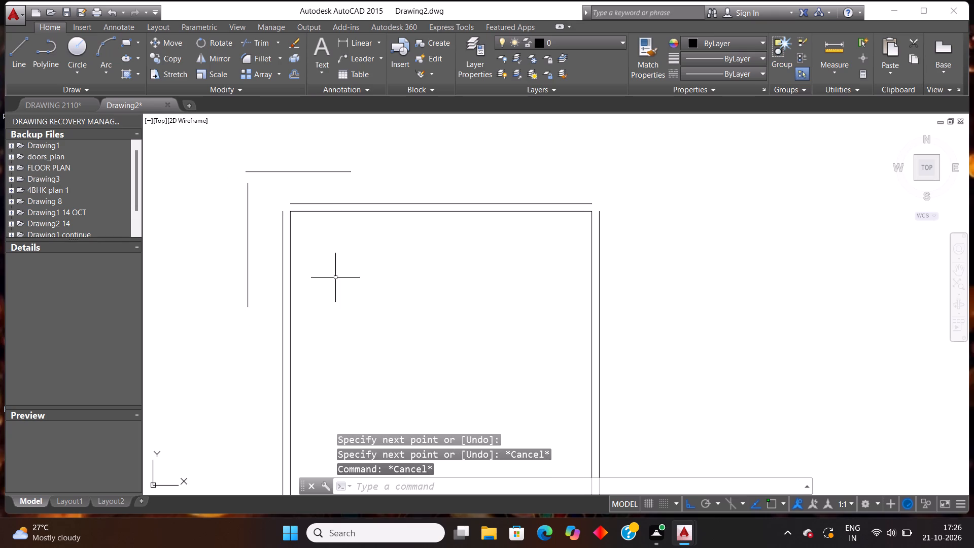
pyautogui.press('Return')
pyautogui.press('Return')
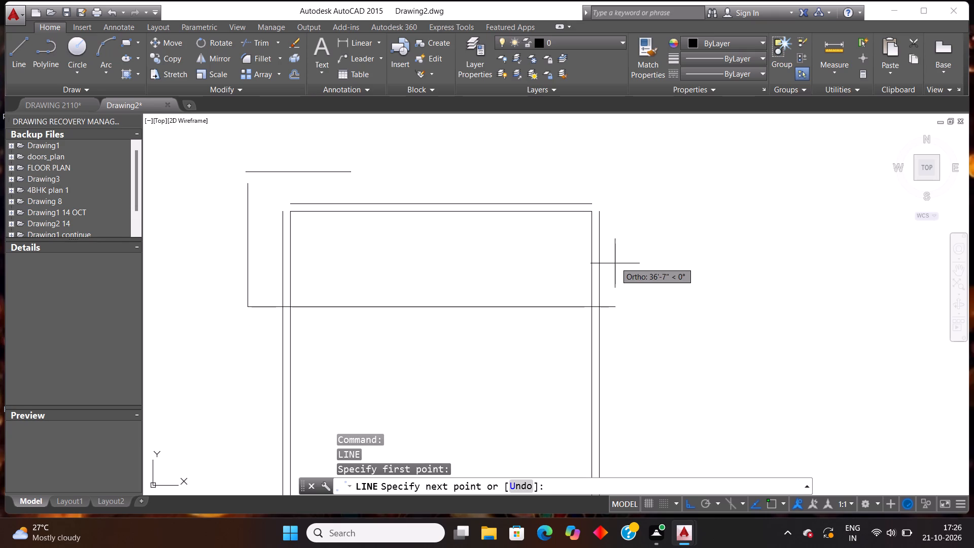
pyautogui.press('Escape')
# Draw a horizontal and a vertical helper line just outside the plan's upper-right corner, beyond the outer wall lines.
pyautogui.press('Return')
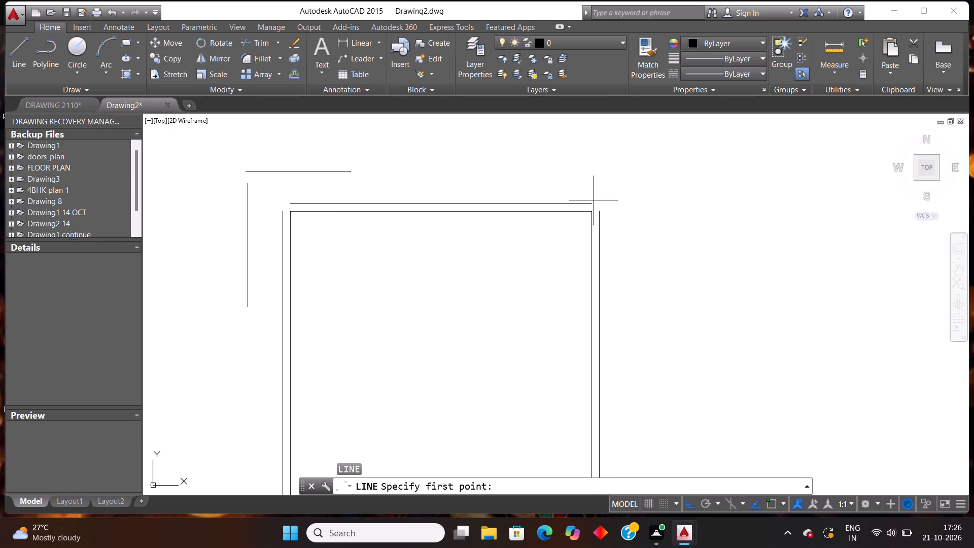
pyautogui.click(568, 158)
pyautogui.click(625, 179)
pyautogui.press('Escape')
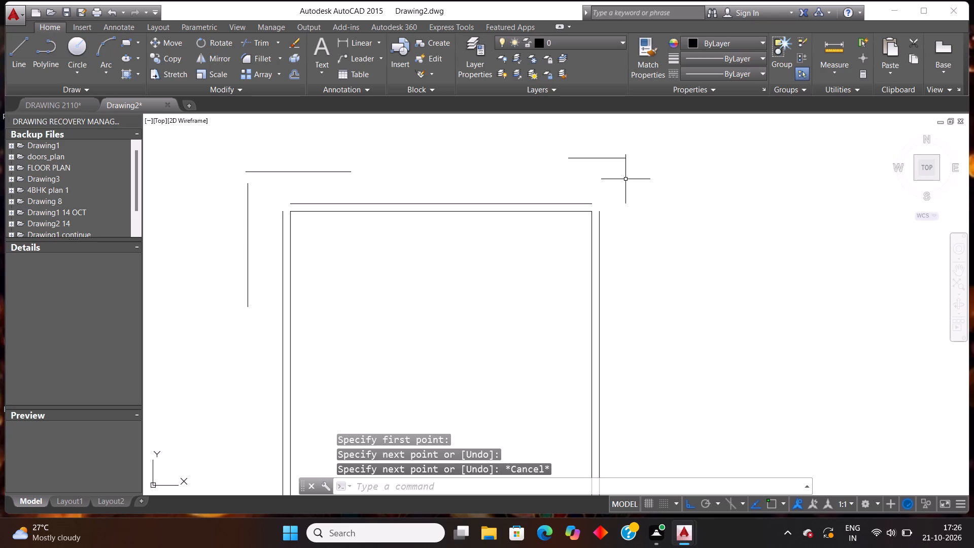
pyautogui.press('Return')
pyautogui.click(628, 182)
pyautogui.click(626, 291)
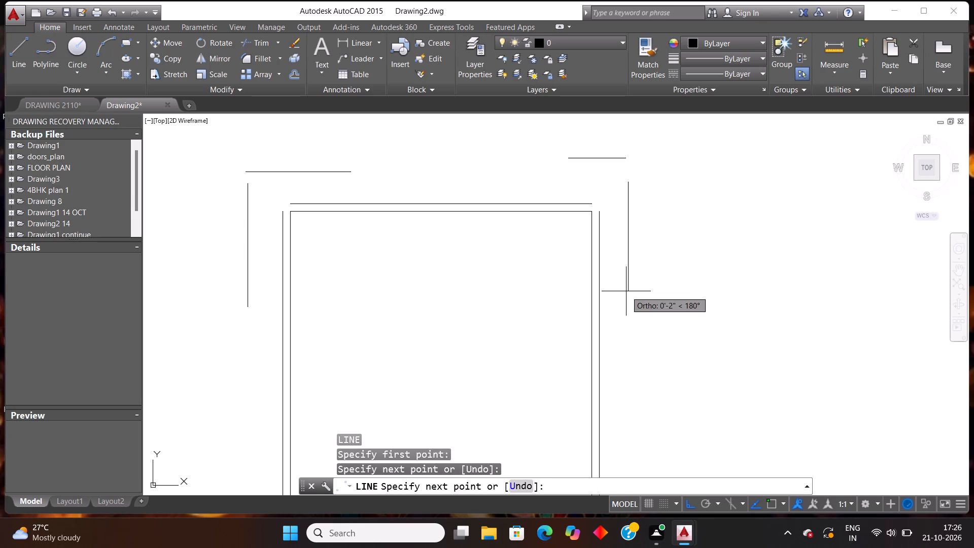
pyautogui.press('Return')
pyautogui.press('Escape')
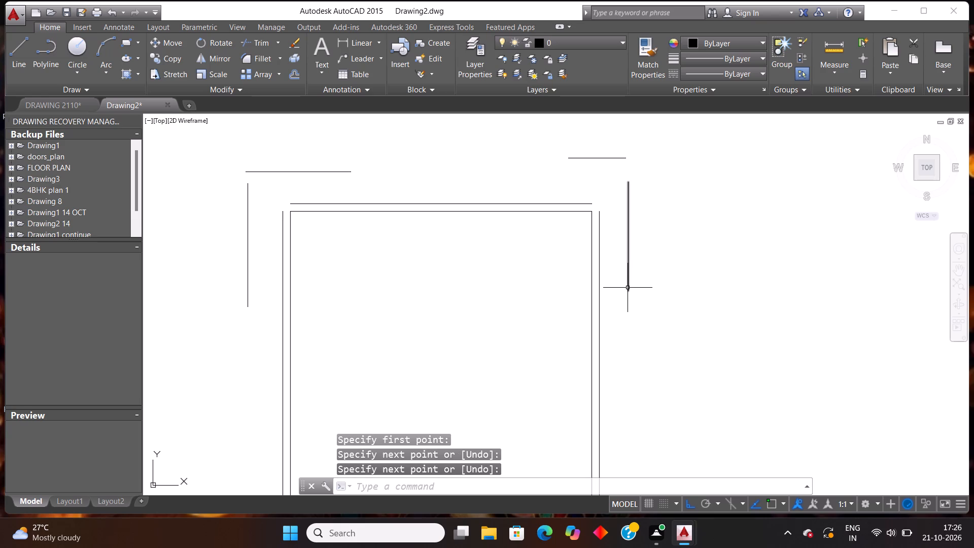
# Extend both ends of the top outer wall line and the upper ends of both side outer wall lines to the helper lines.
pyautogui.scroll(-2, 624, 265)
pyautogui.scroll(1, 594, 270)
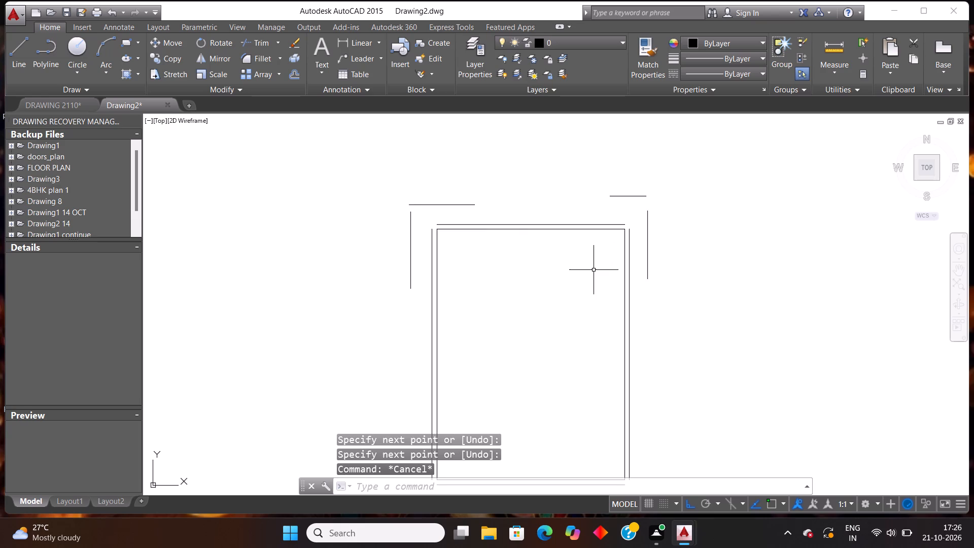
pyautogui.scroll(1, 594, 270)
pyautogui.write('ex')
pyautogui.press('Return')
pyautogui.press('Return')
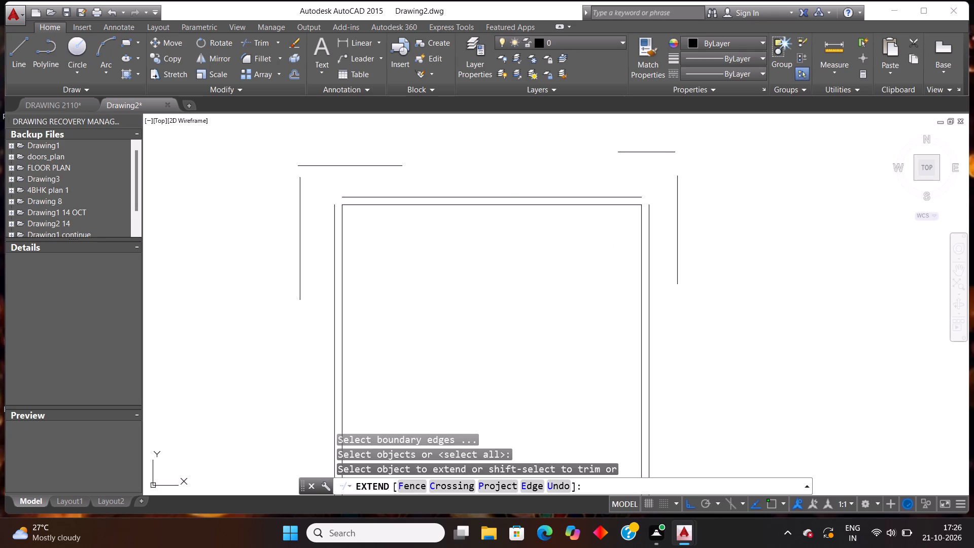
pyautogui.click(350, 198)
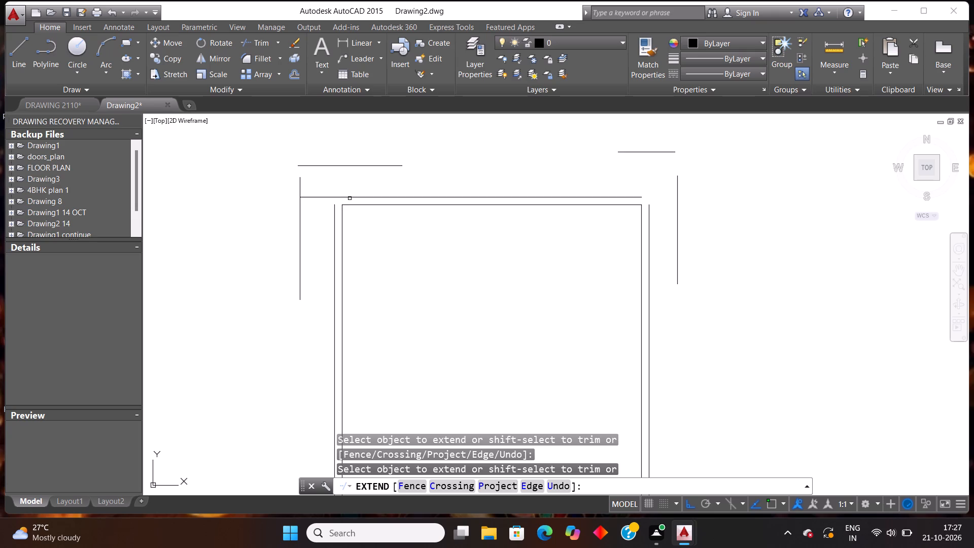
pyautogui.click(334, 213)
pyautogui.click(334, 207)
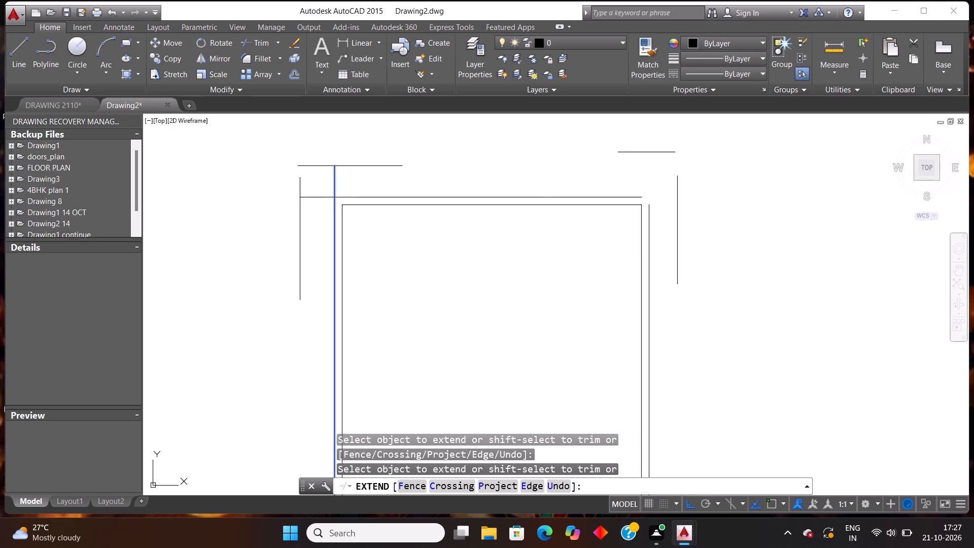
pyautogui.click(637, 197)
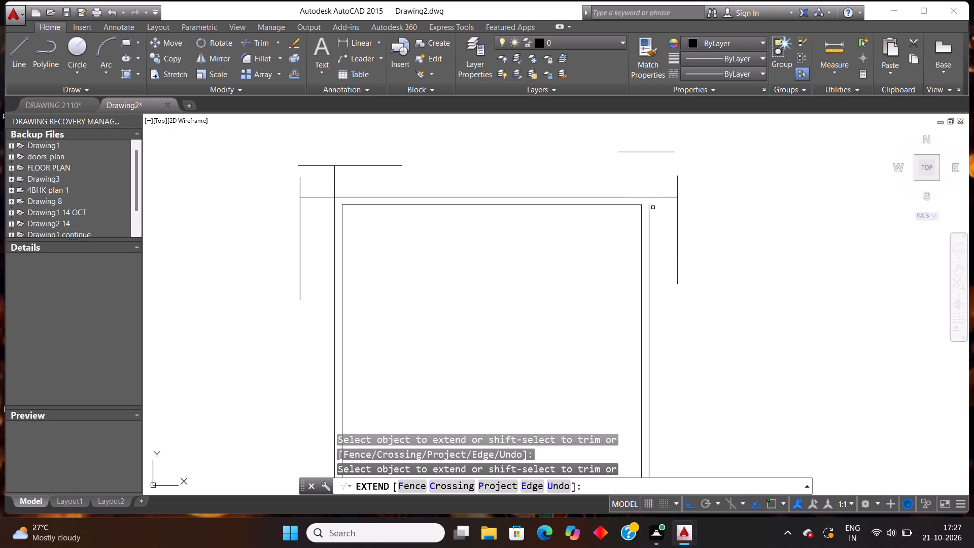
pyautogui.click(649, 215)
pyautogui.click(649, 214)
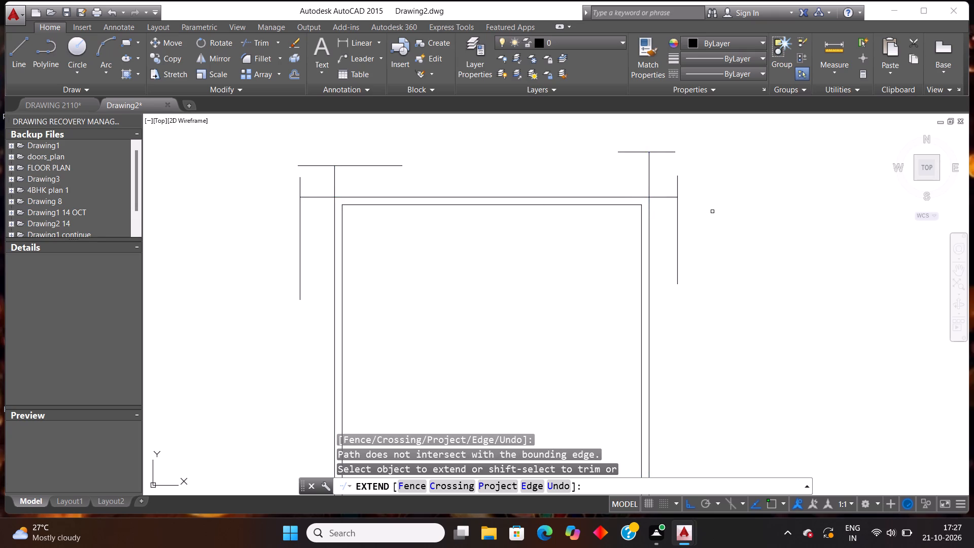
pyautogui.press('Escape')
pyautogui.press('Escape')
# Trim the overhanging outer wall lines at the upper-right corner so they meet in a clean corner.
pyautogui.press('t')
pyautogui.press('r')
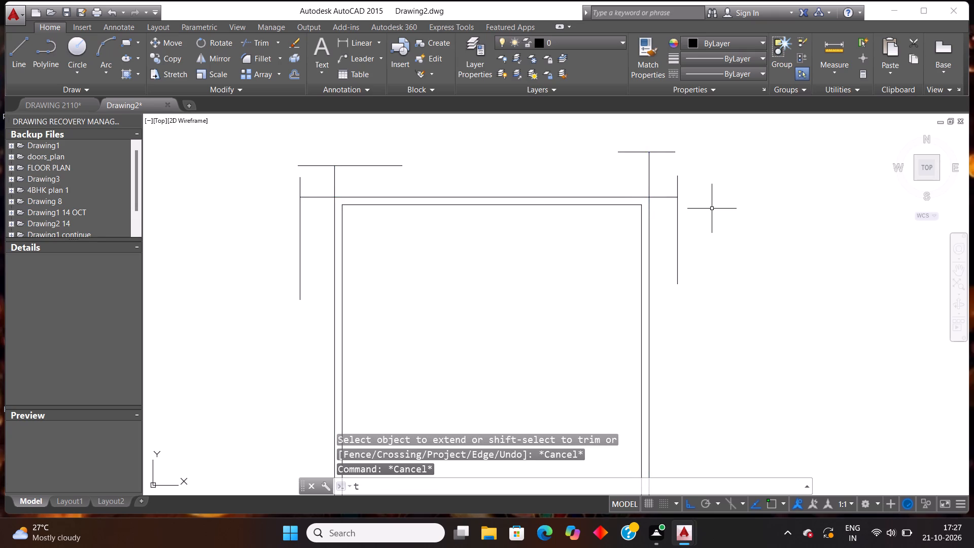
pyautogui.press('Return')
pyautogui.press('Return')
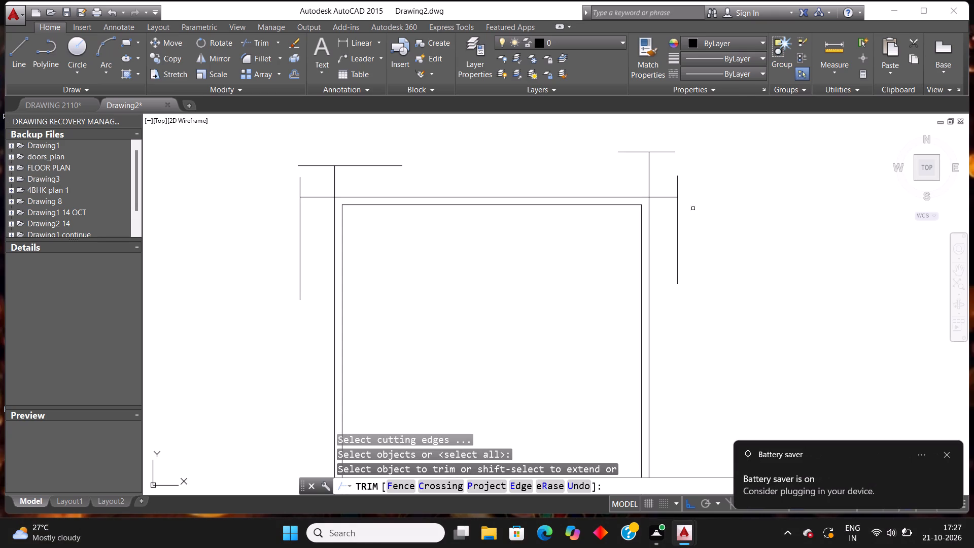
pyautogui.moveTo(696, 228); pyautogui.dragTo(697, 218)
pyautogui.click(666, 167)
pyautogui.click(671, 172)
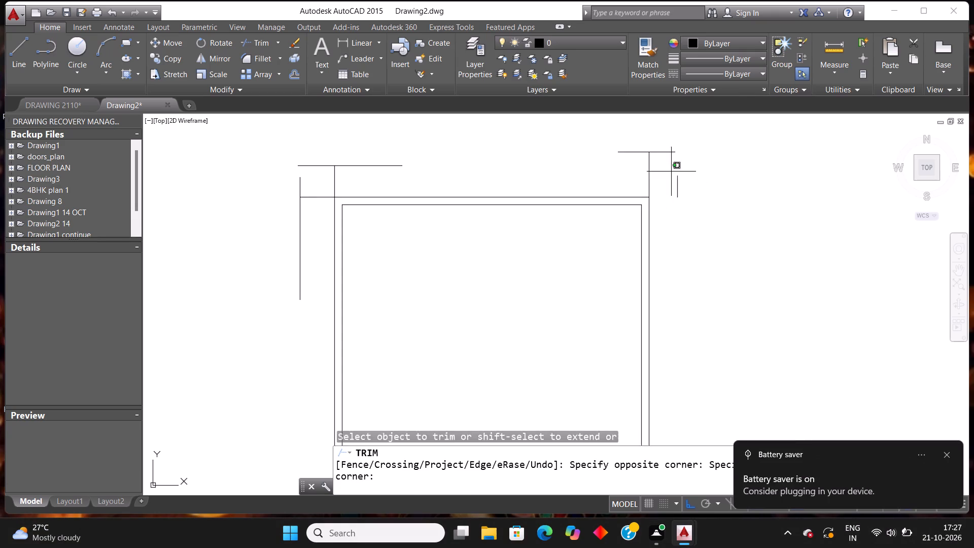
pyautogui.click(615, 133)
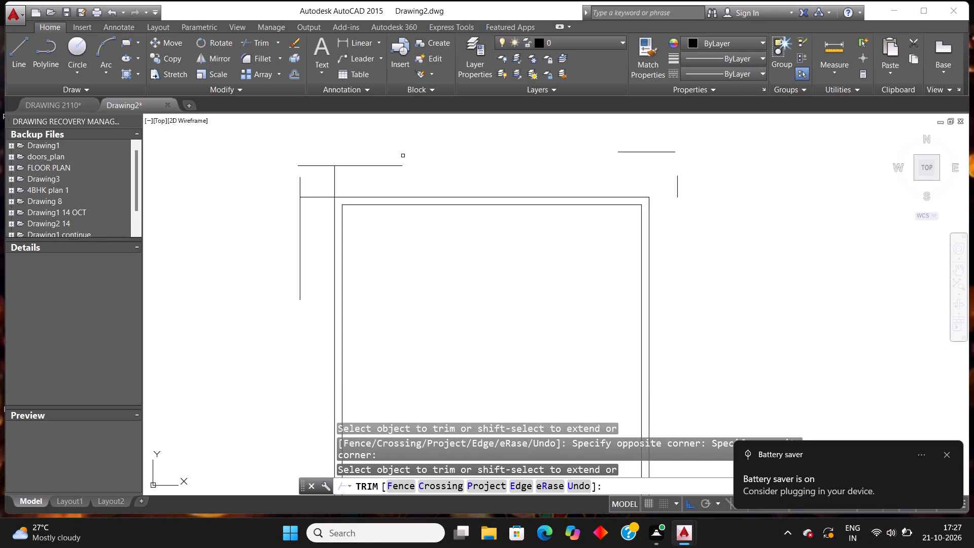
# Trim the overhanging outer wall lines at the upper-left corner so they meet in a clean corner.
pyautogui.click(358, 163)
pyautogui.click(371, 182)
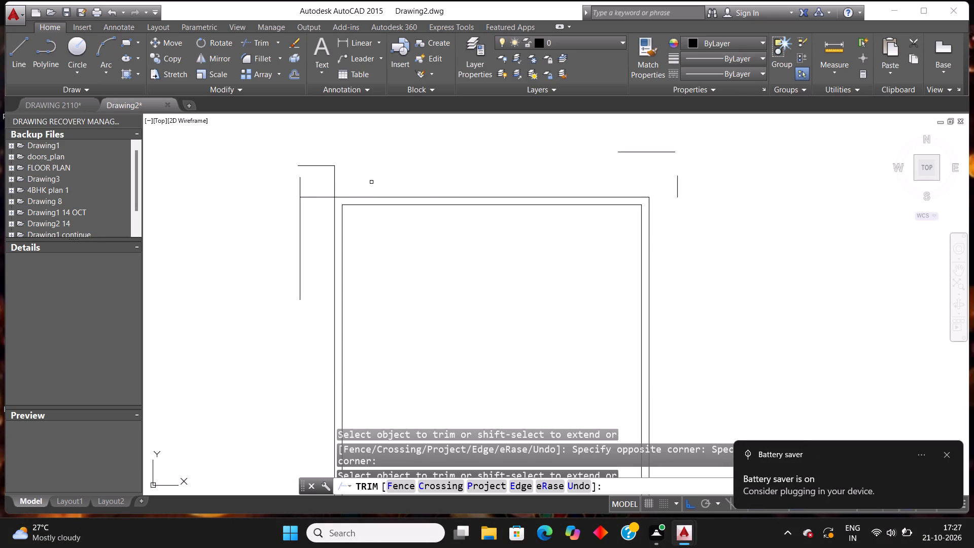
pyautogui.click(372, 182)
pyautogui.click(321, 165)
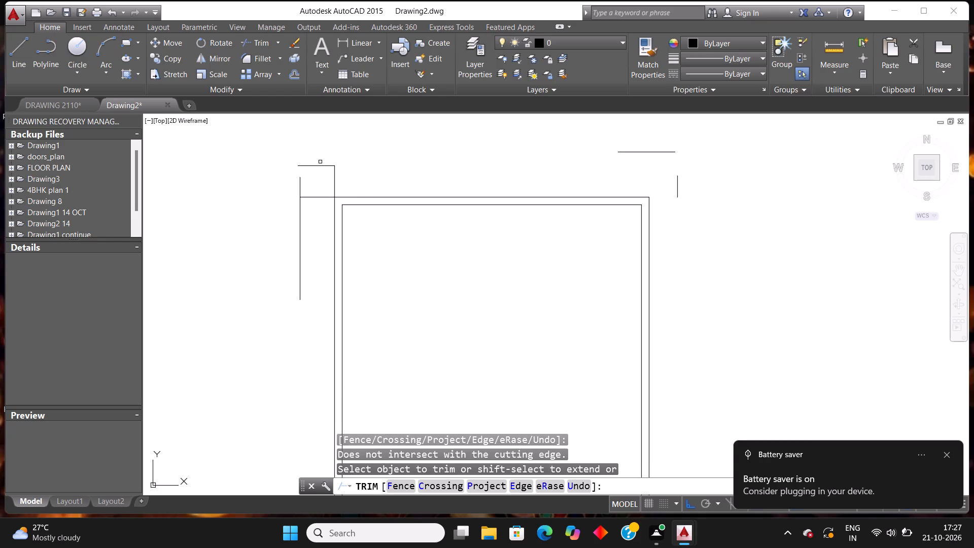
pyautogui.click(320, 162)
pyautogui.click(350, 180)
pyautogui.click(324, 183)
pyautogui.click(268, 188)
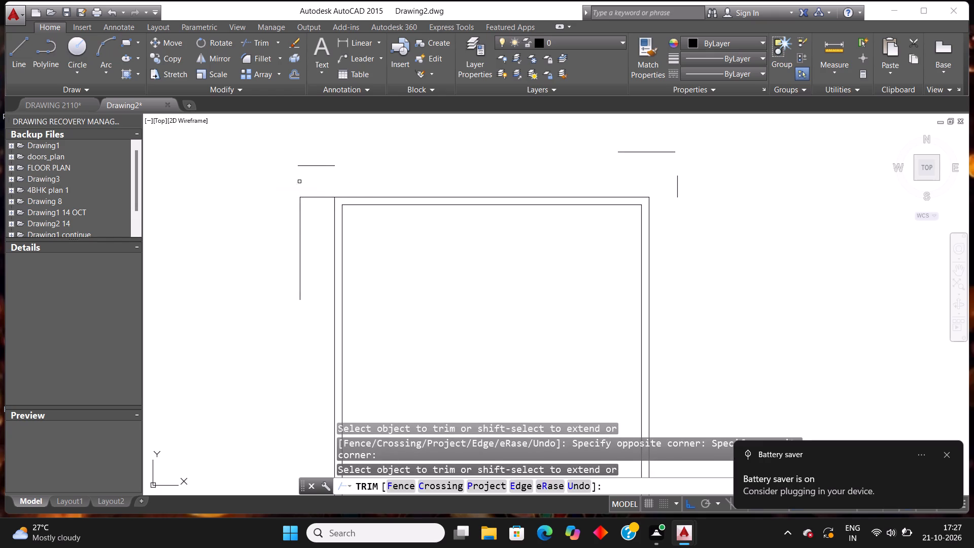
pyautogui.click(315, 178)
pyautogui.click(312, 233)
pyautogui.press('Escape')
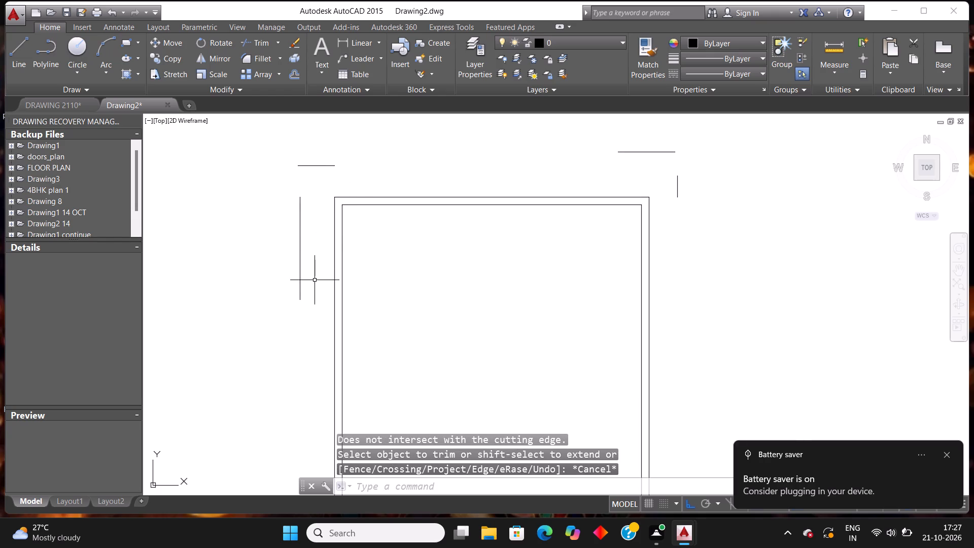
# Erase the leftover helper line pieces around the plan's upper-left and upper-right corners.
pyautogui.click(311, 290)
pyautogui.click(288, 146)
pyautogui.press('Delete')
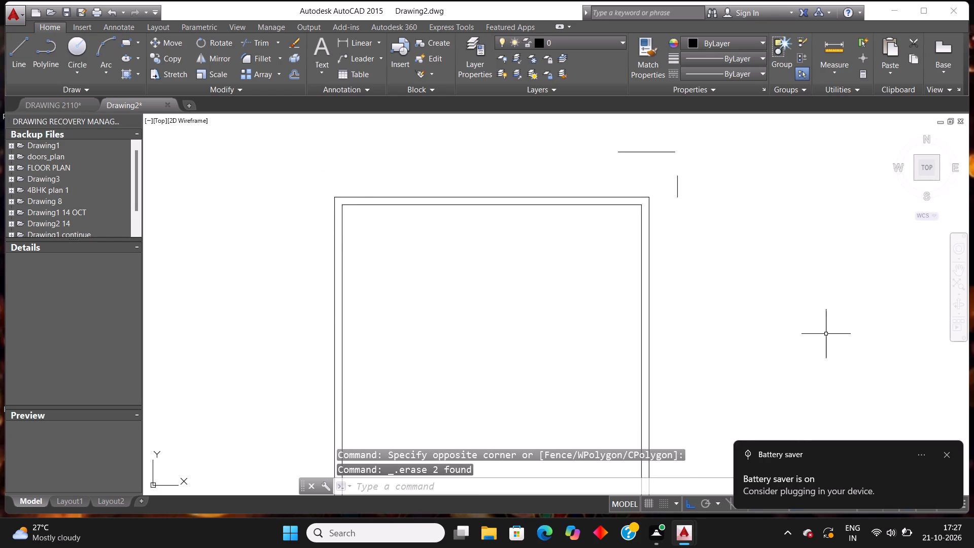
pyautogui.click(712, 188)
pyautogui.click(657, 138)
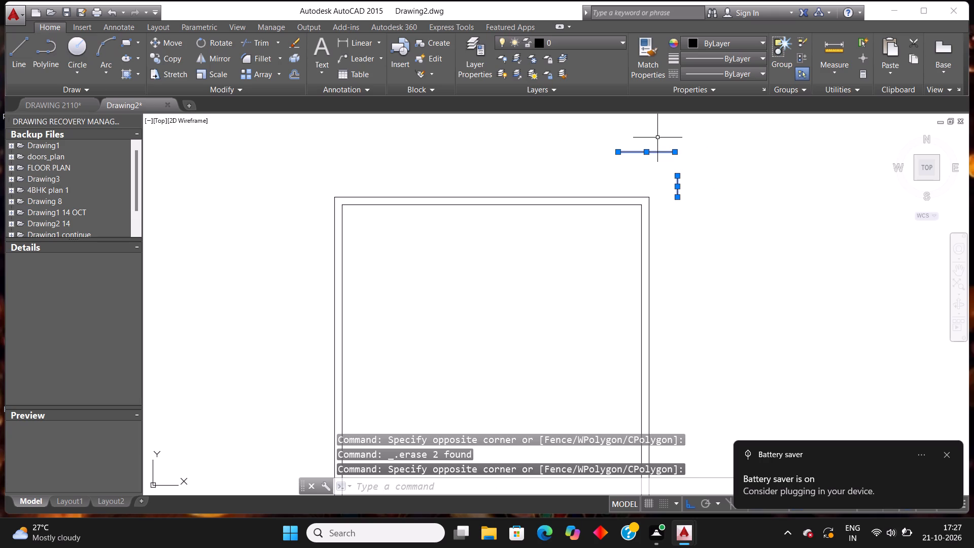
pyautogui.press('Delete')
# Draw a crossing horizontal and vertical helper line just outside the plan's lower-right corner.
pyautogui.scroll(-2, 653, 174)
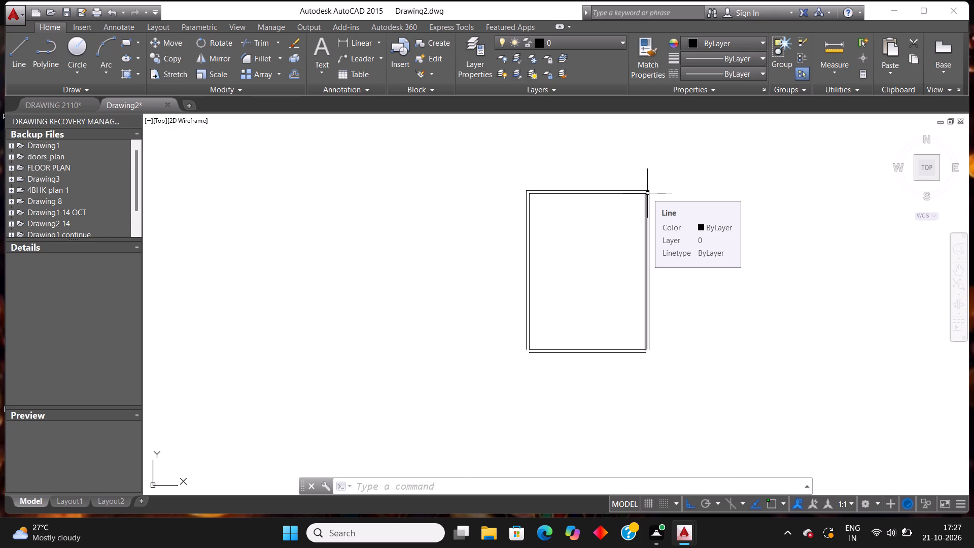
pyautogui.scroll(1, 665, 391)
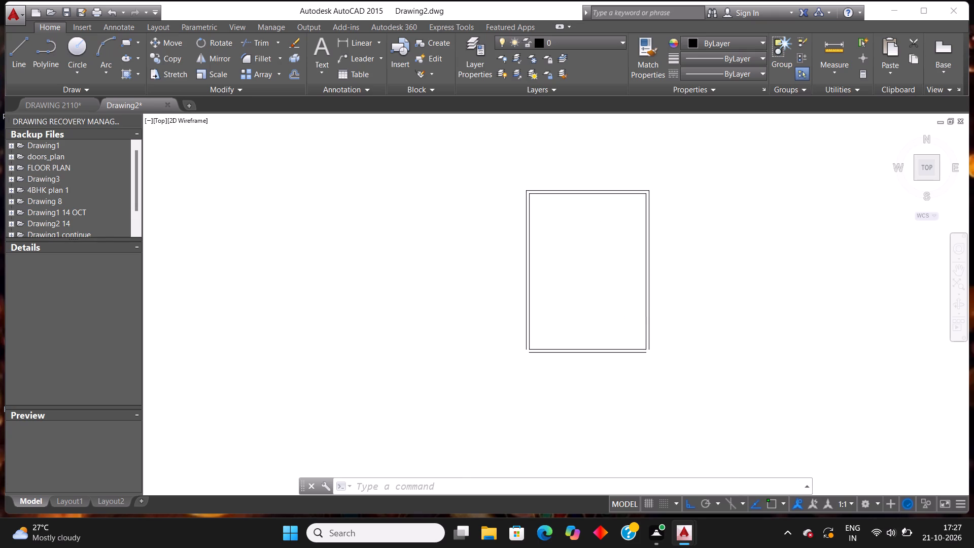
pyautogui.scroll(1, 679, 350)
pyautogui.press('Escape')
pyautogui.press('Escape')
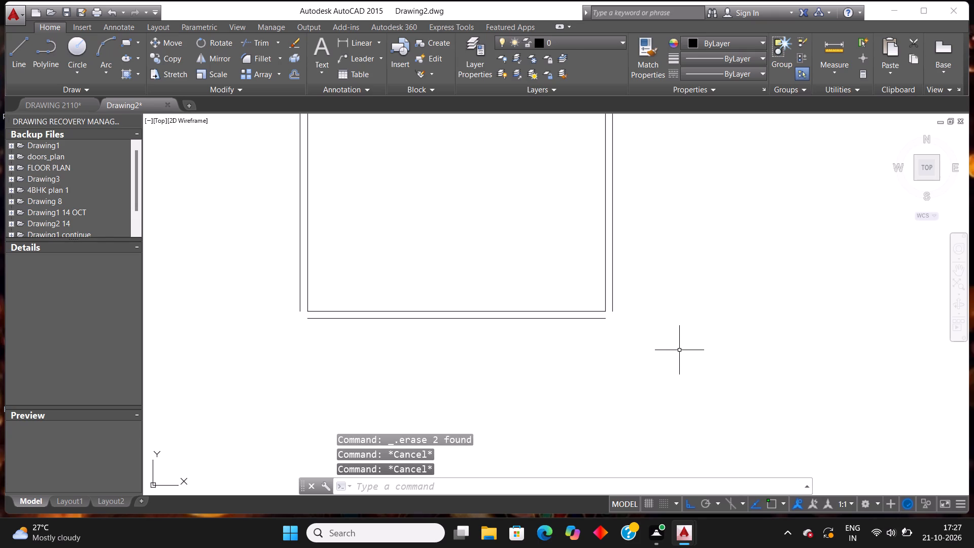
pyautogui.press('l')
pyautogui.press('Return')
pyautogui.click(583, 348)
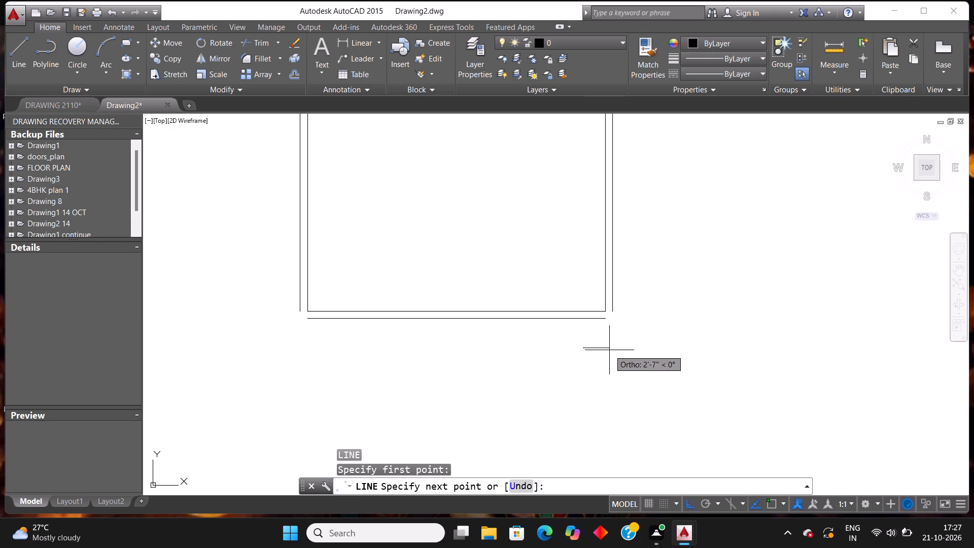
pyautogui.click(668, 356)
pyautogui.press('Escape')
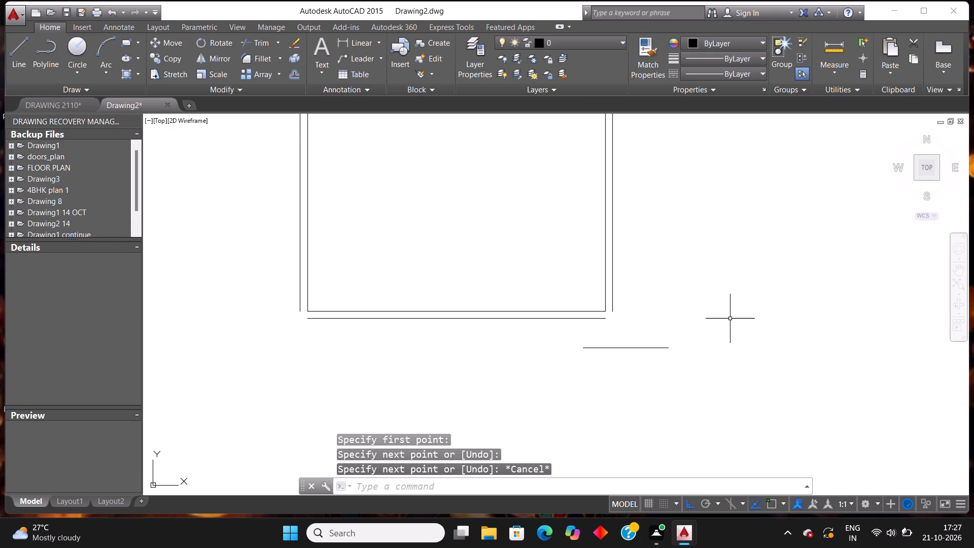
pyautogui.press('Return')
pyautogui.click(648, 297)
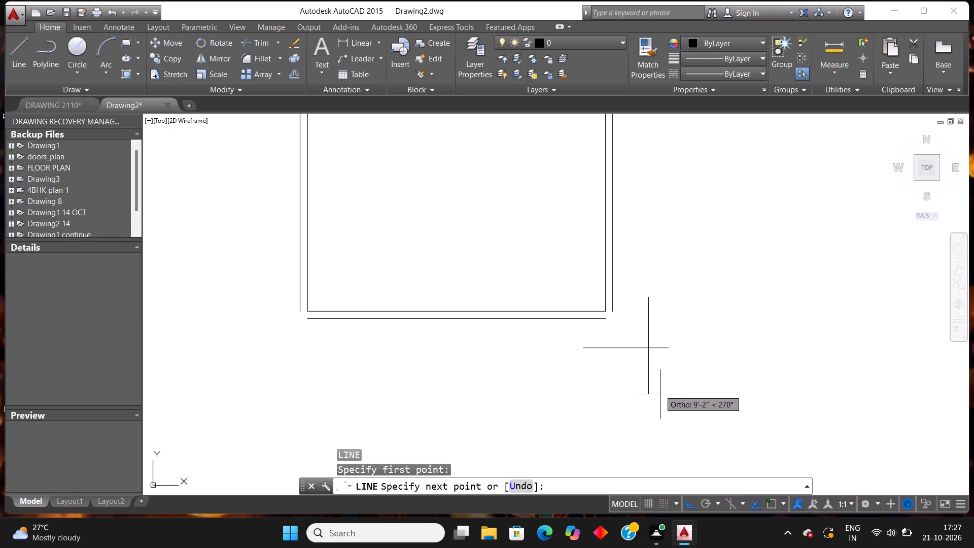
pyautogui.click(668, 419)
pyautogui.press('Escape')
# Draw a crossing vertical and horizontal helper line just outside the plan's lower-left corner.
pyautogui.press('Return')
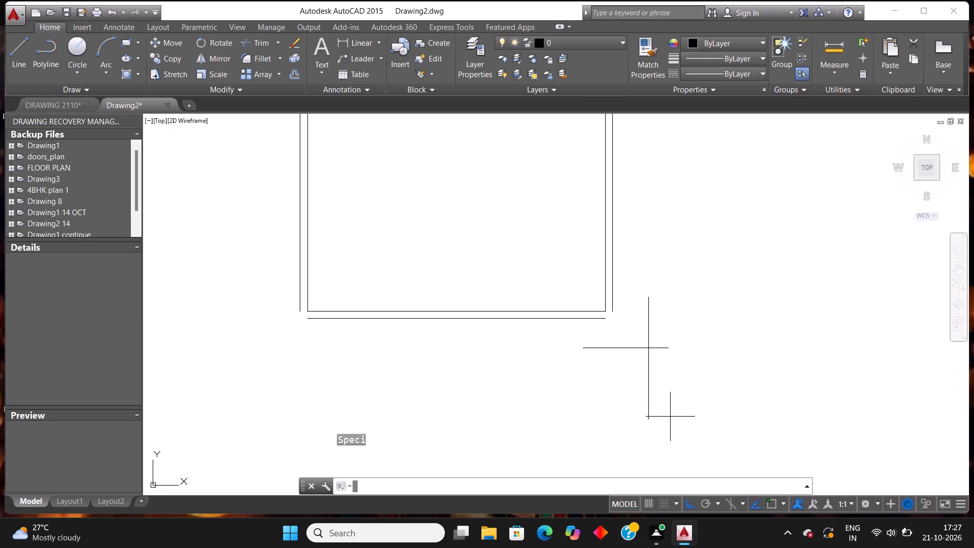
pyautogui.click(270, 260)
pyautogui.click(274, 369)
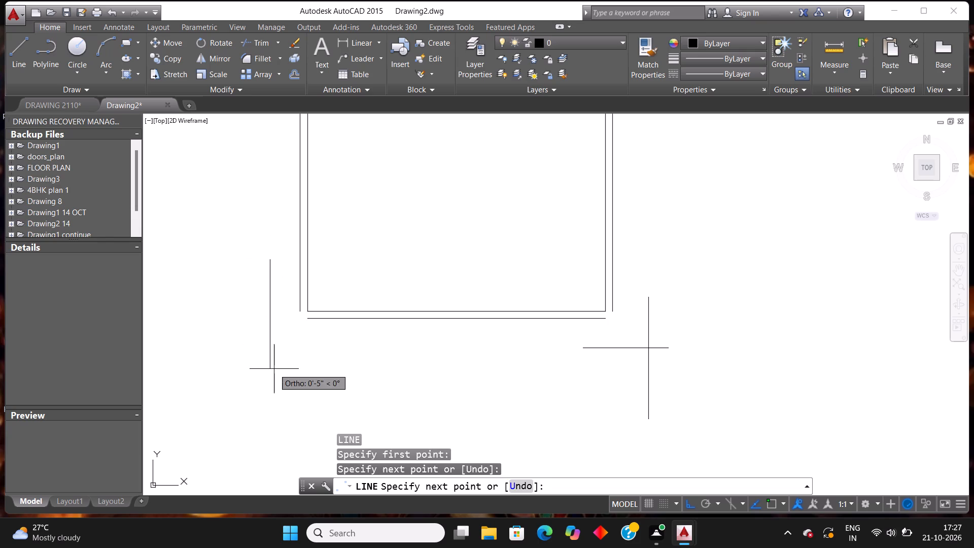
pyautogui.press('Escape')
pyautogui.press('Return')
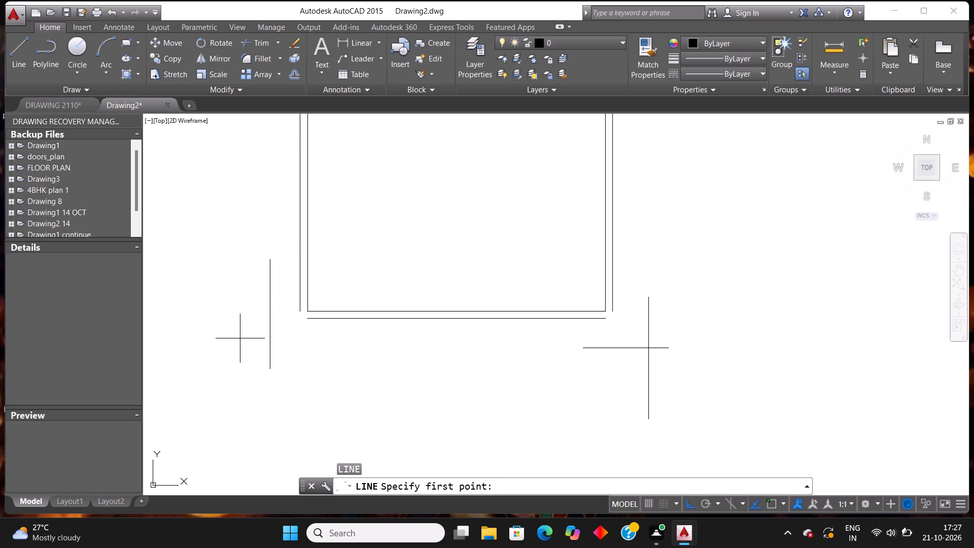
pyautogui.click(238, 340)
pyautogui.click(422, 402)
pyautogui.press('Escape')
pyautogui.press('Escape')
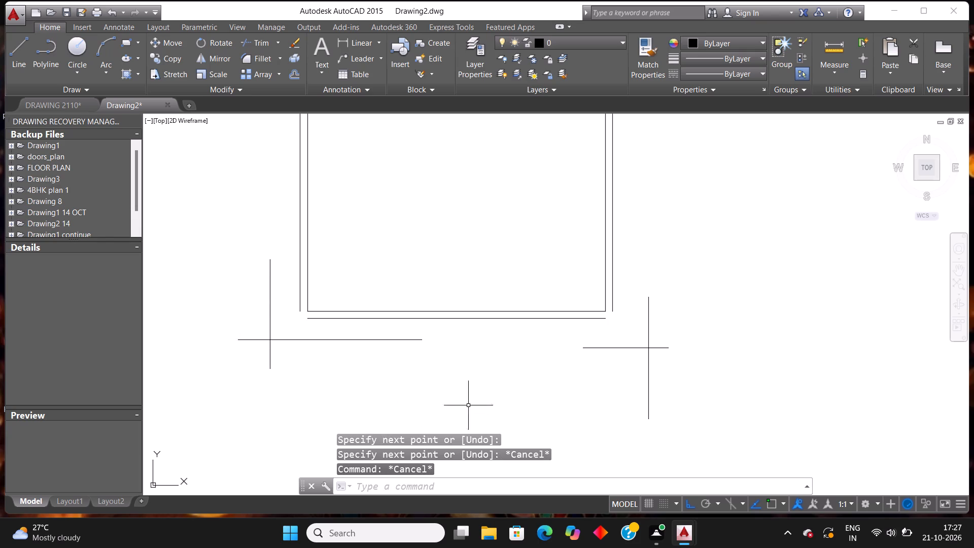
# Extend the left, right and bottom outer wall lines to the helper lines at the plan's two lower corners.
pyautogui.write('ex')
pyautogui.press('Return')
pyautogui.press('Return')
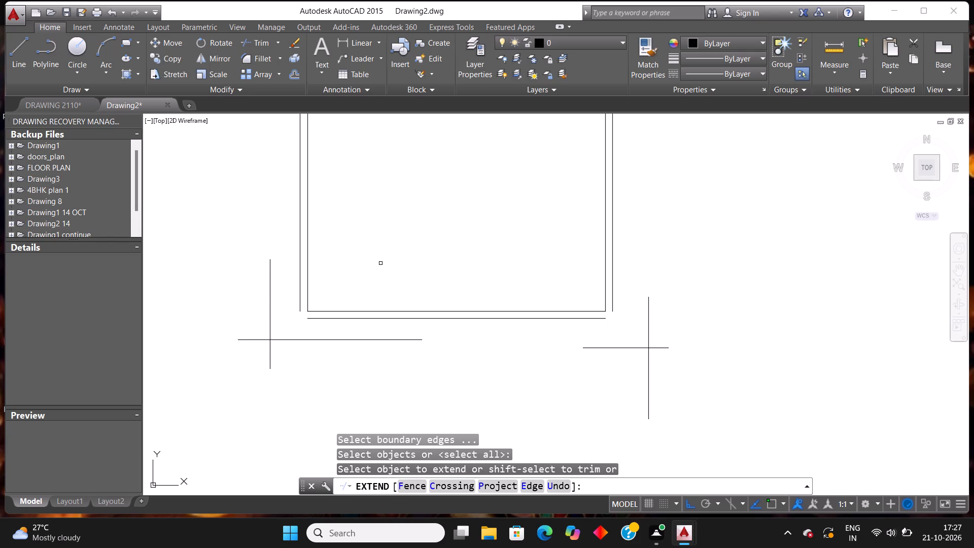
pyautogui.click(299, 286)
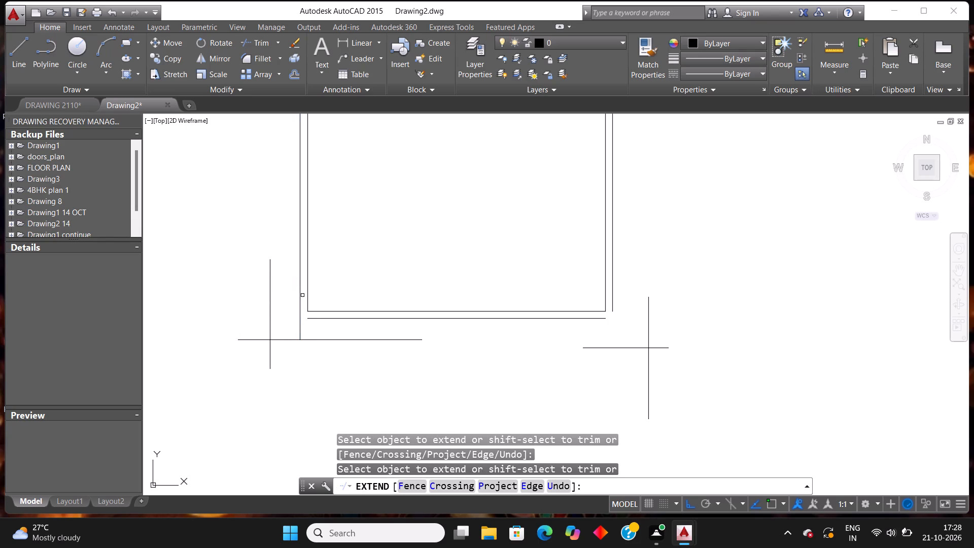
pyautogui.click(314, 320)
pyautogui.click(305, 320)
pyautogui.click(615, 295)
pyautogui.click(612, 296)
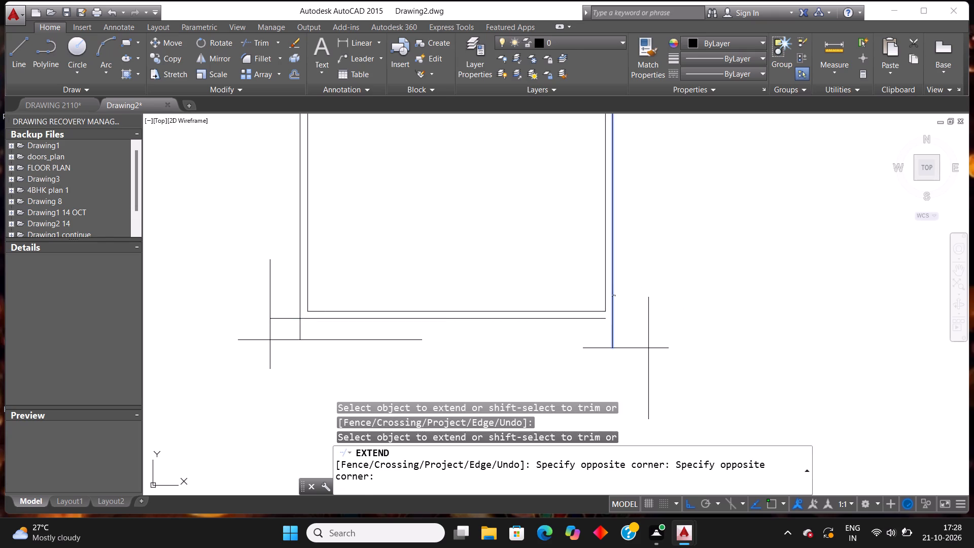
pyautogui.click(580, 336)
pyautogui.click(570, 319)
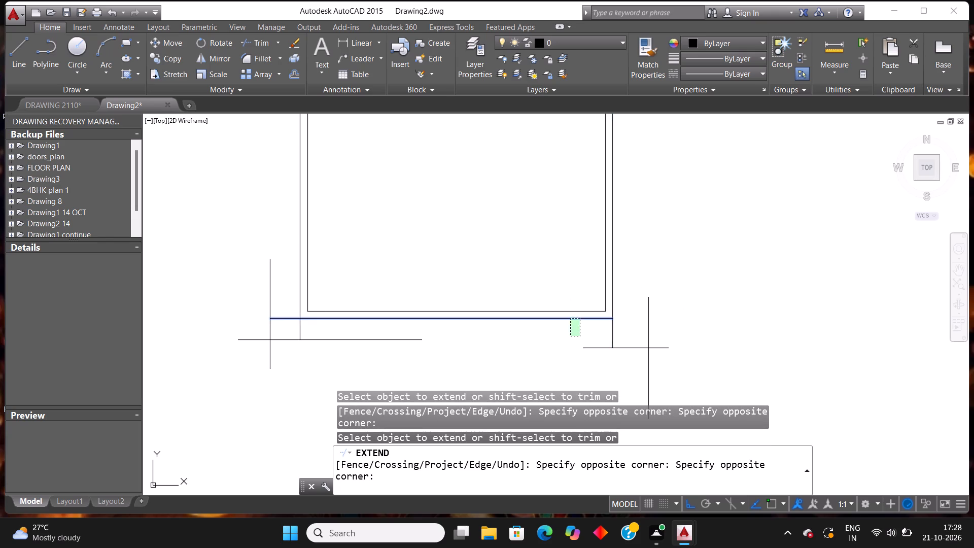
pyautogui.click(570, 318)
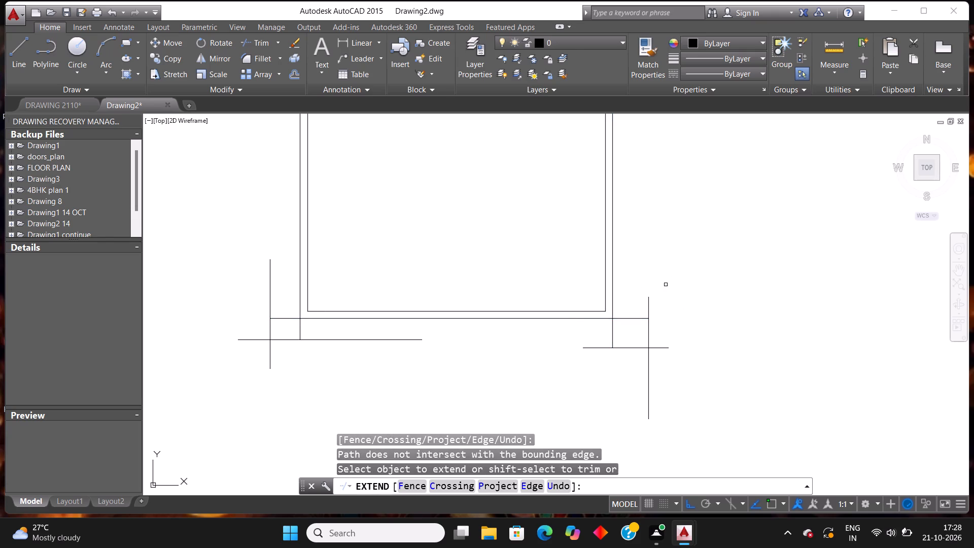
pyautogui.press('Escape')
pyautogui.press('Escape')
# Erase the crossing helper lines outside the plan's lower-right and lower-left corners.
pyautogui.click(694, 416)
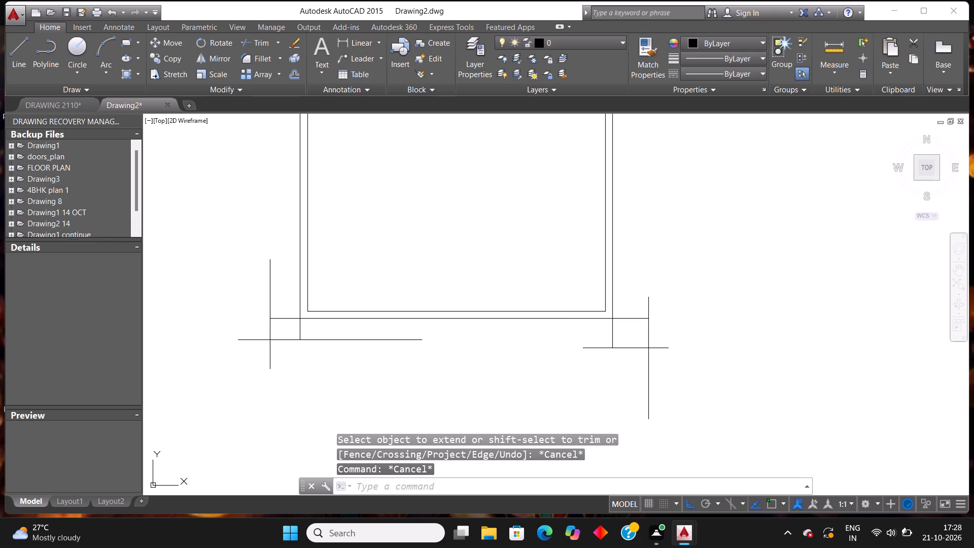
pyautogui.click(646, 336)
pyautogui.press('Delete')
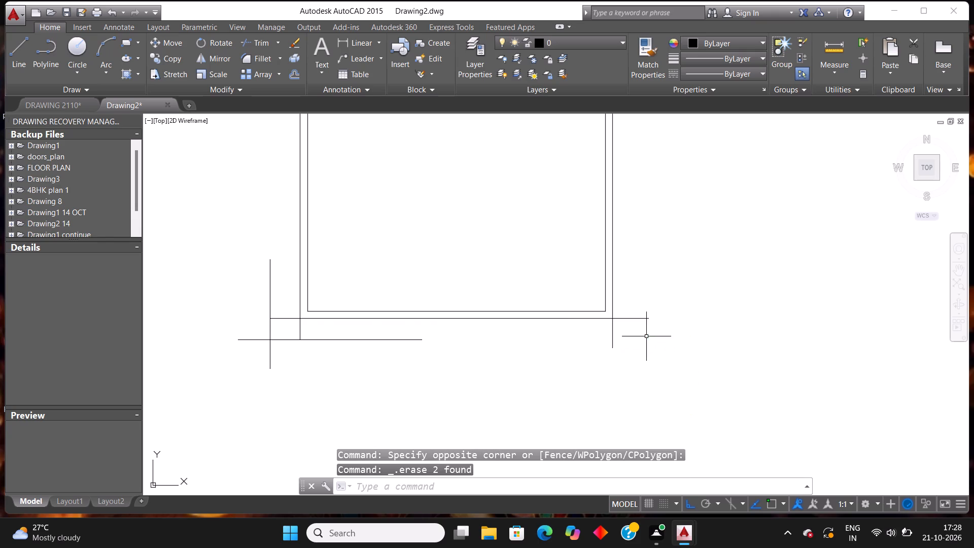
pyautogui.click(279, 376)
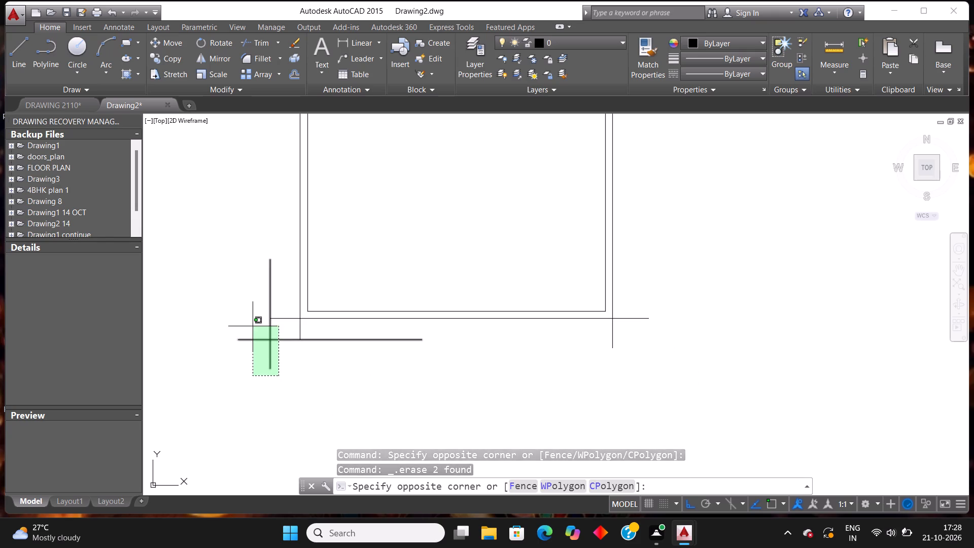
pyautogui.click(253, 326)
pyautogui.press('Delete')
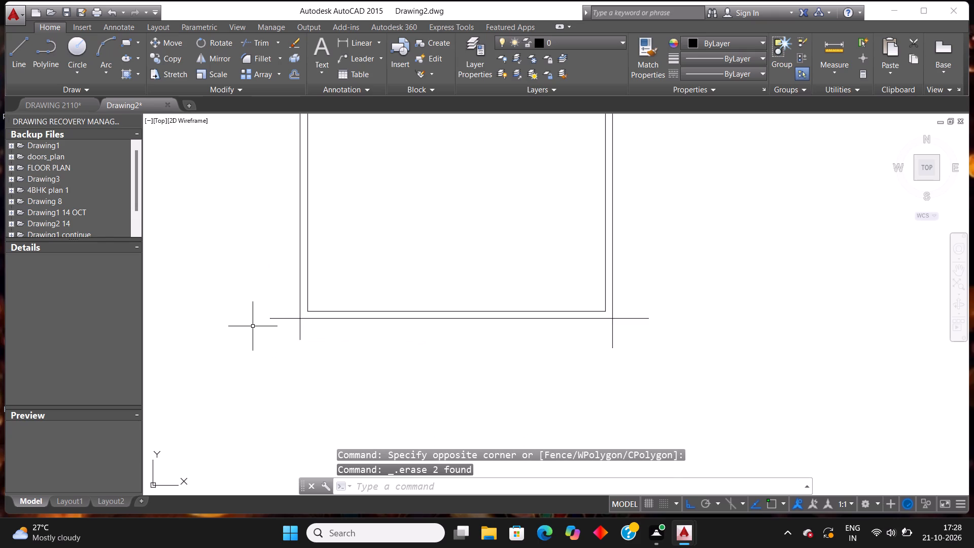
# Trim the overhanging outer wall lines at the plan's lower-left corner so they meet in a clean corner.
pyautogui.write('tr')
pyautogui.press('Return')
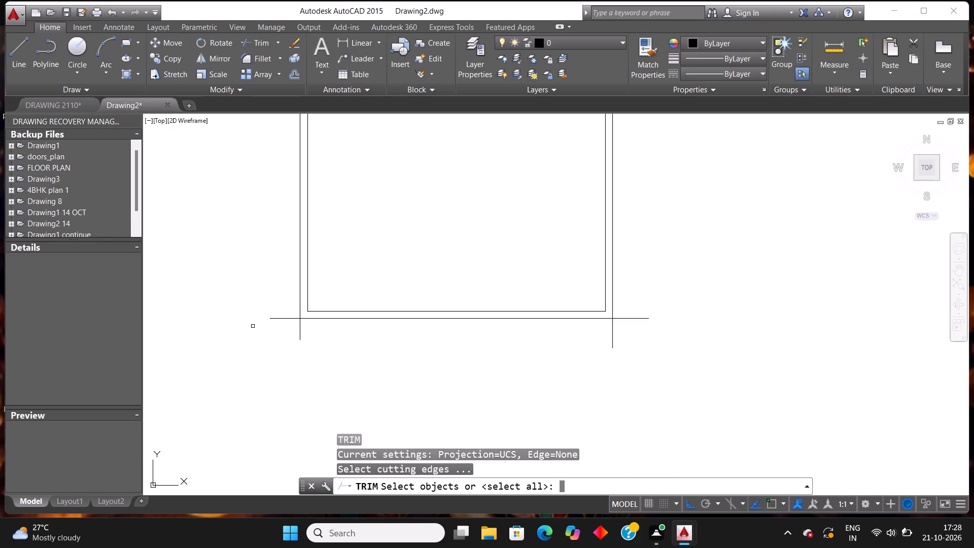
pyautogui.press('Return')
pyautogui.click(287, 314)
pyautogui.click(264, 342)
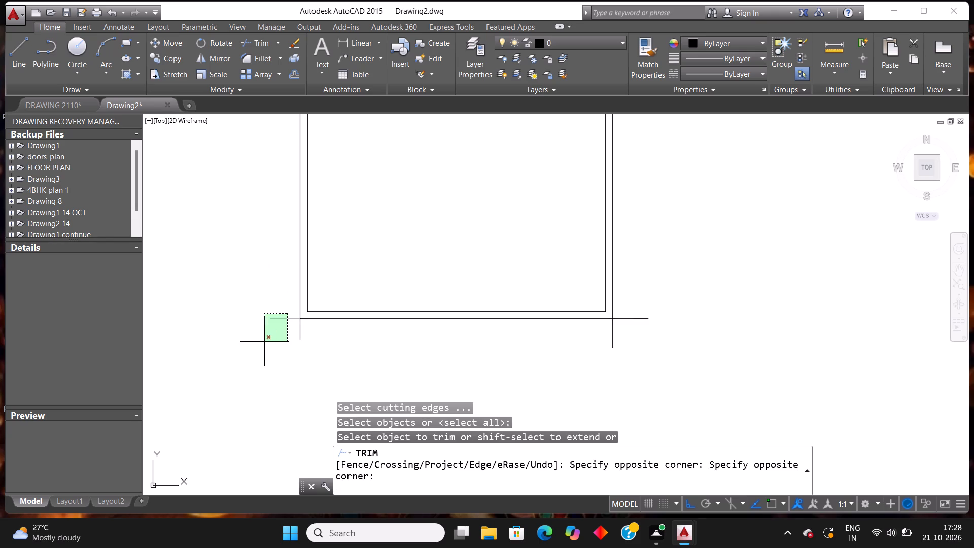
pyautogui.click(286, 337)
pyautogui.click(362, 350)
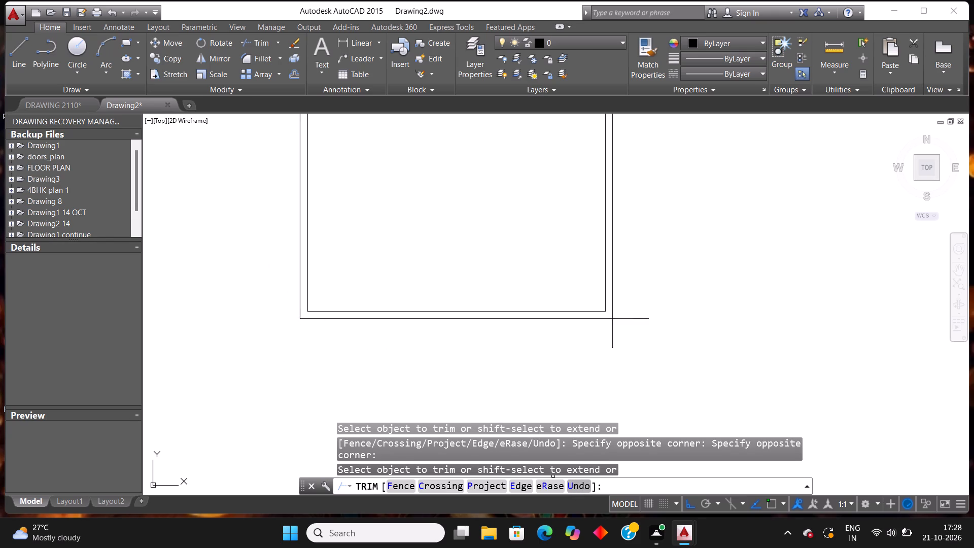
# Trim the overhanging outer wall lines at the plan's lower-right corner so they meet in a clean corner.
pyautogui.click(655, 351)
pyautogui.click(650, 260)
pyautogui.click(666, 358)
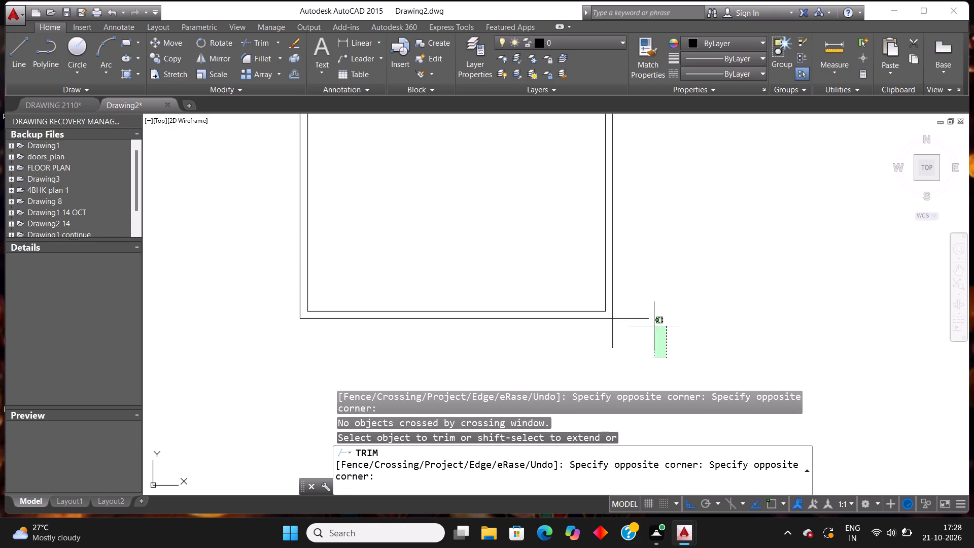
pyautogui.click(646, 272)
pyautogui.click(658, 362)
pyautogui.click(586, 333)
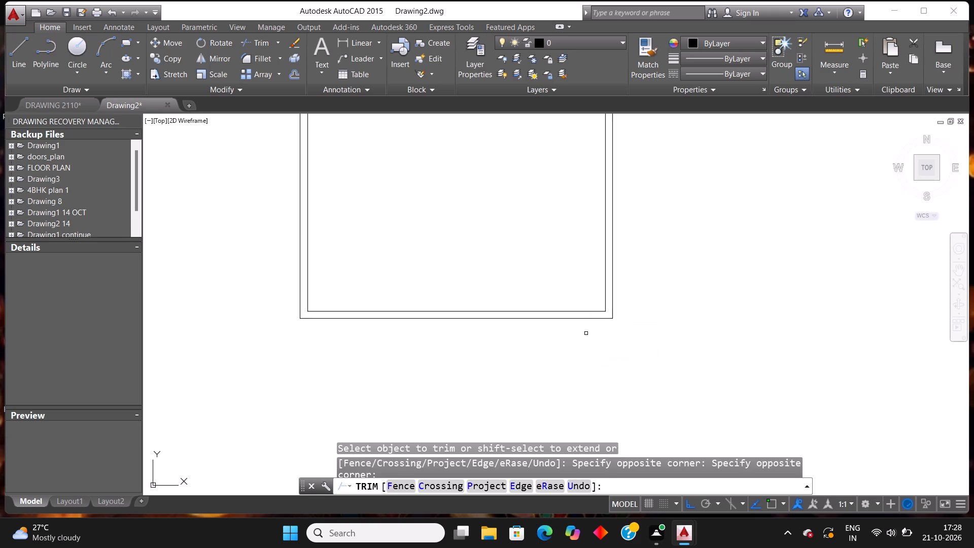
pyautogui.scroll(-3, 624, 320)
pyautogui.press('Escape')
pyautogui.press('Escape')
# Offset the left wall's inner line 11'6" into the plan for the first vertical partition.
pyautogui.scroll(1, 663, 289)
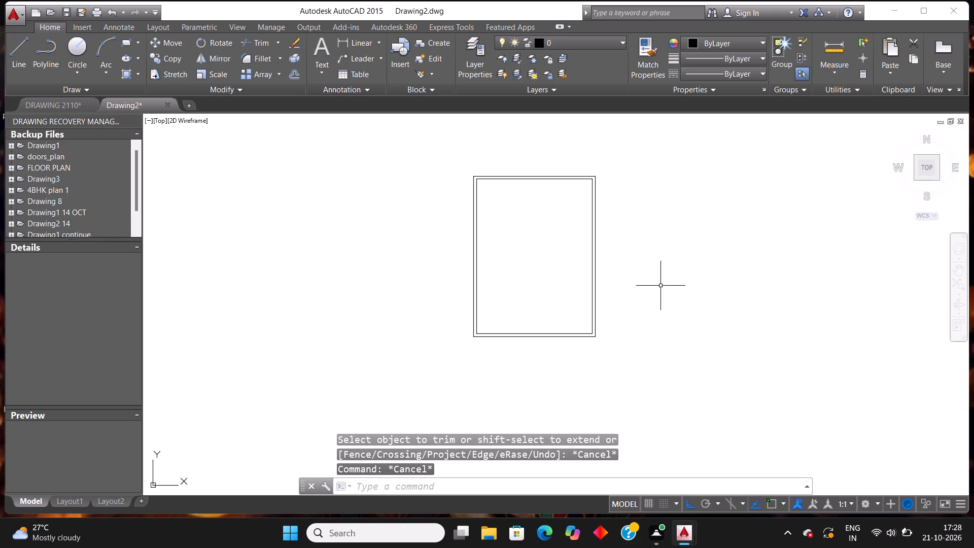
pyautogui.press('Escape')
pyautogui.write('off')
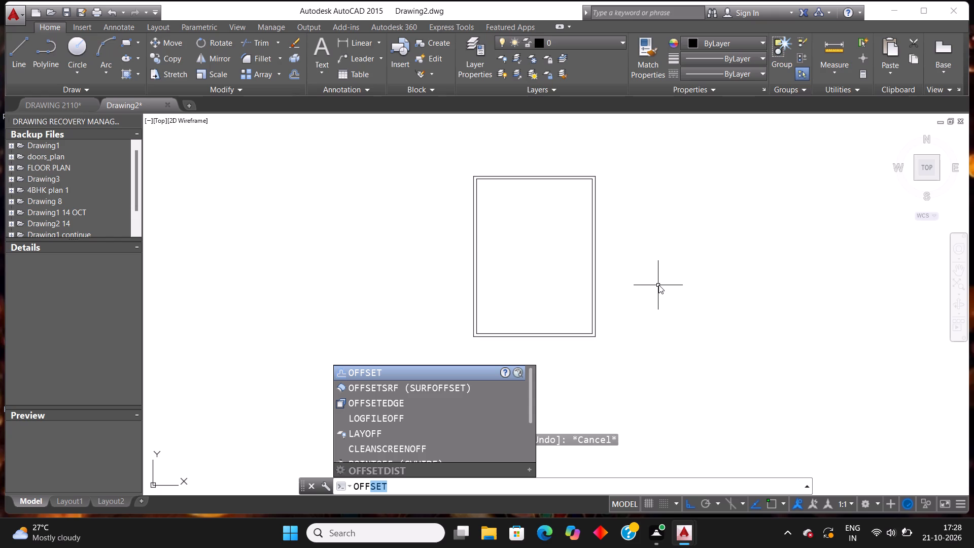
pyautogui.press('Return')
pyautogui.write('11\'6"')
pyautogui.press('Return')
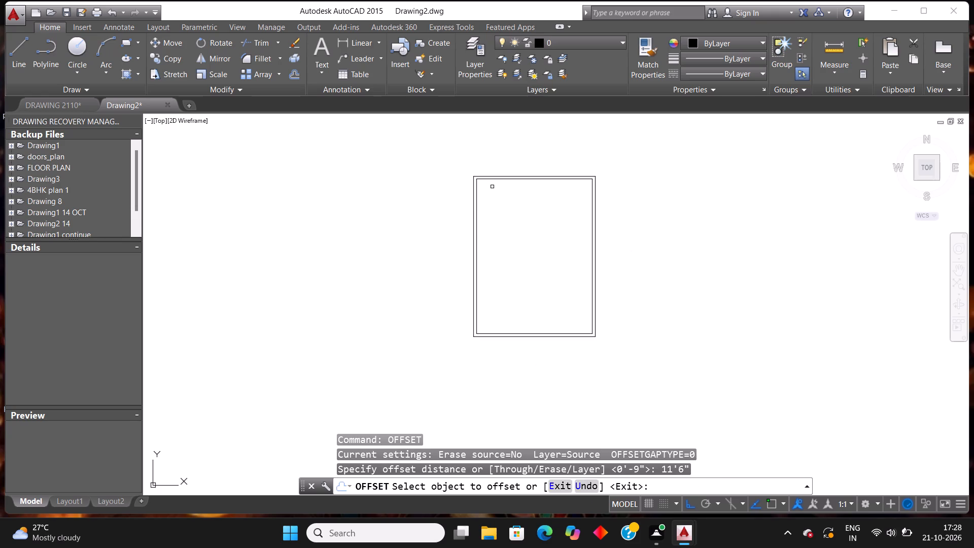
pyautogui.click(477, 212)
pyautogui.click(546, 231)
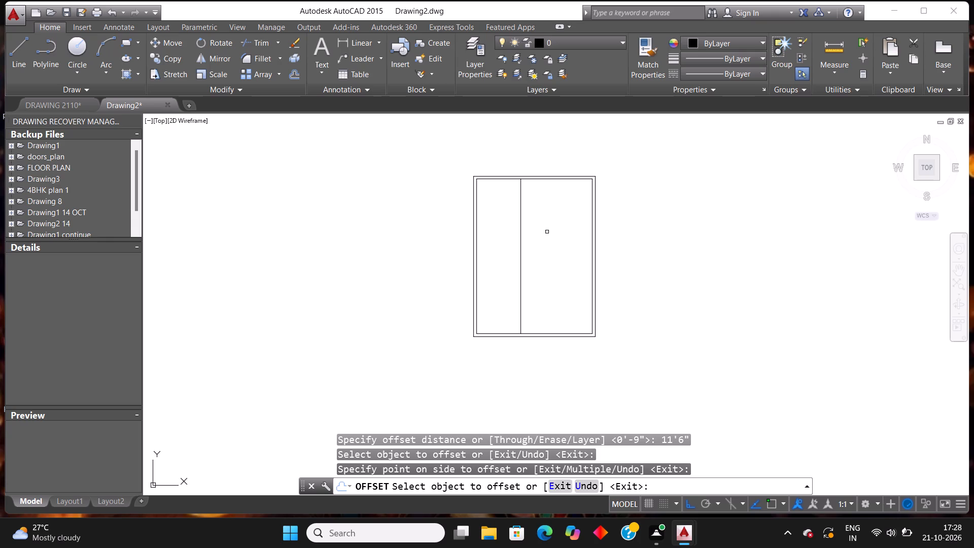
pyautogui.press('Escape')
pyautogui.press('Escape')
# Offset the first vertical partition line 4" to the right to give the partition its thickness.
pyautogui.write('off')
pyautogui.press('Return')
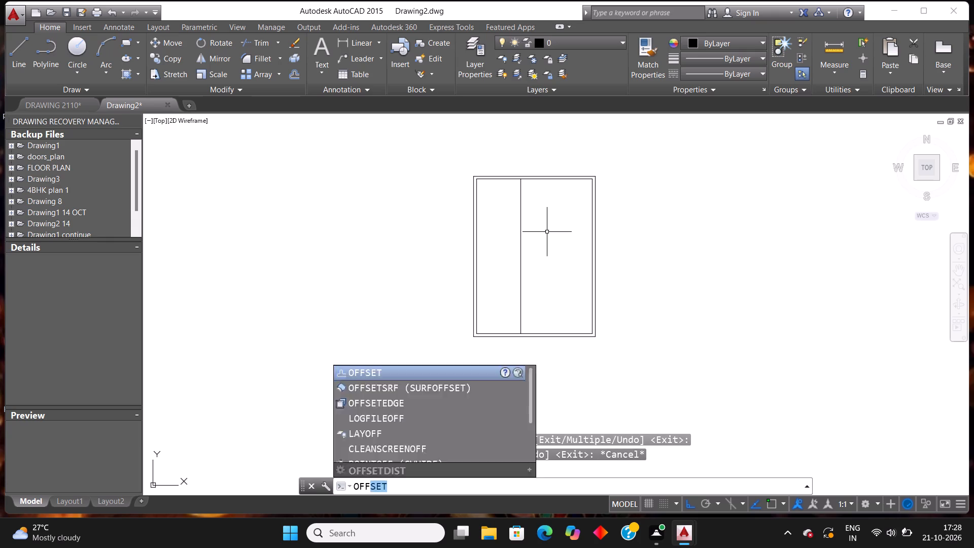
pyautogui.write('4"')
pyautogui.press('Return')
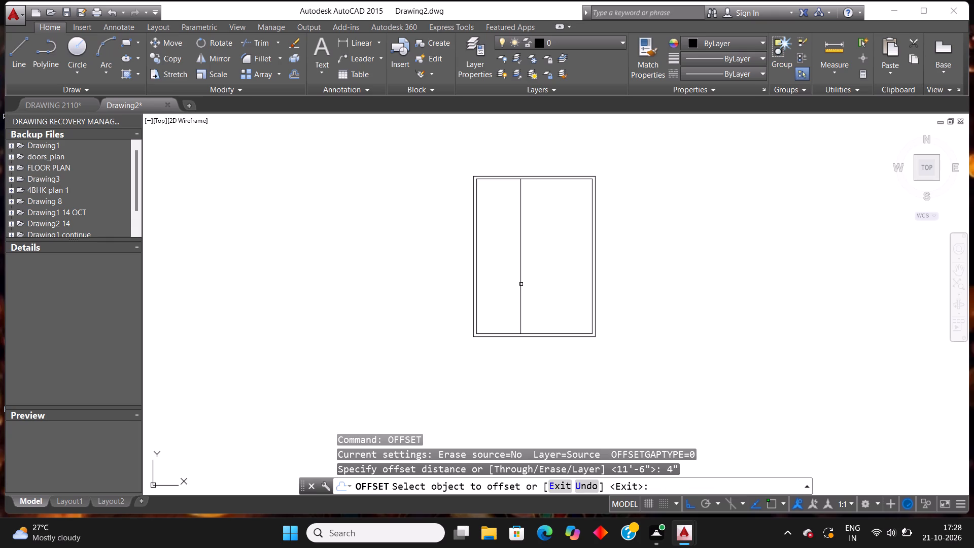
pyautogui.click(521, 284)
pyautogui.click(558, 278)
pyautogui.scroll(2, 561, 193)
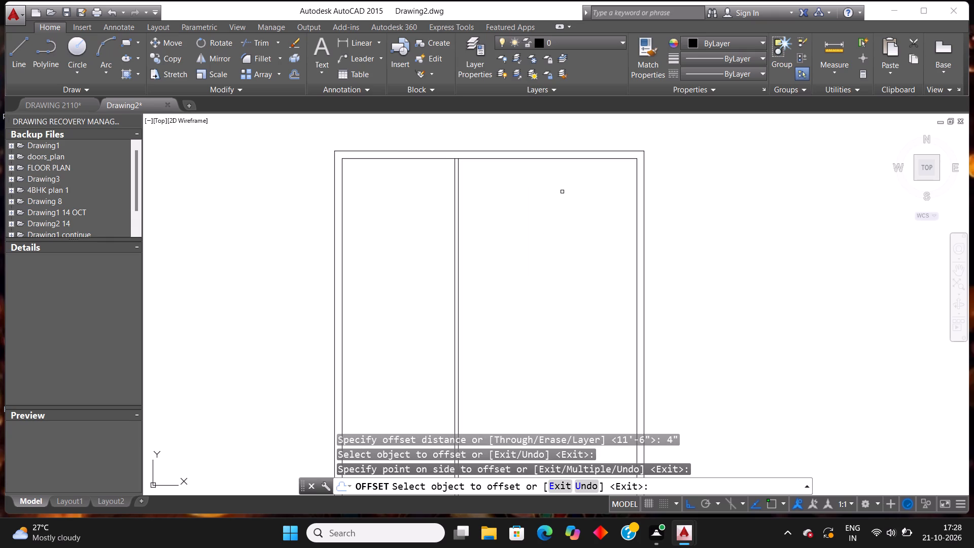
pyautogui.scroll(1, 549, 168)
pyautogui.press('Escape')
pyautogui.press('Escape')
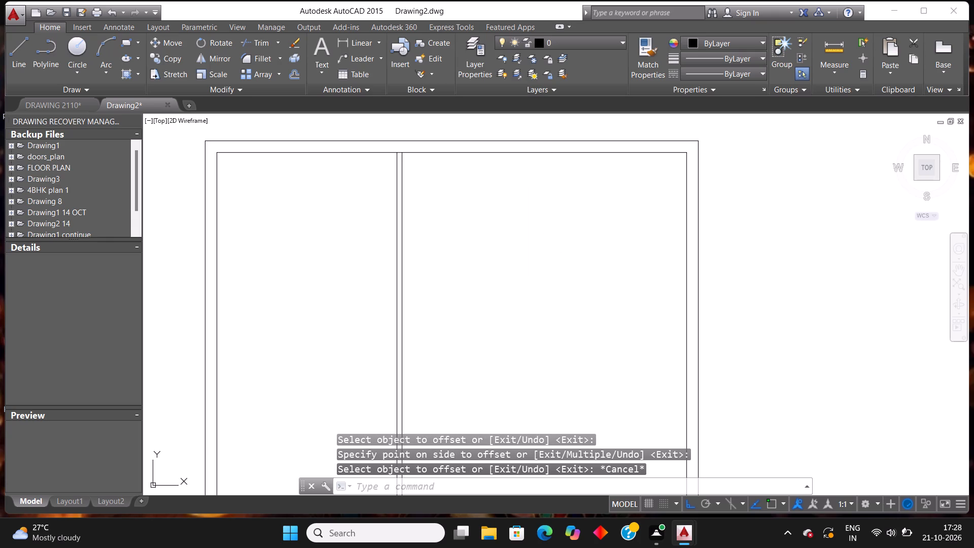
# Offset the first partition's right face line 5'6" to the right for the second vertical partition.
pyautogui.write('off')
pyautogui.press('Return')
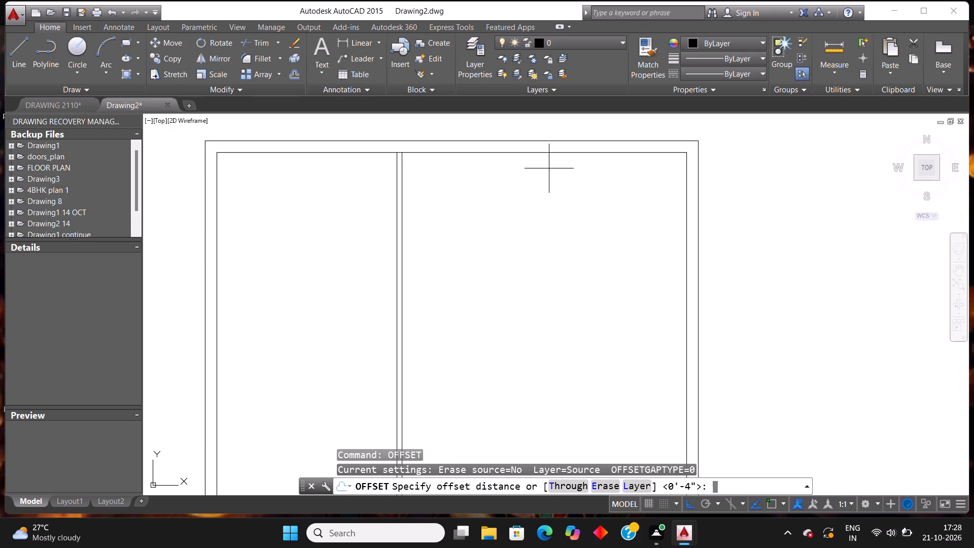
pyautogui.write('5\'6"')
pyautogui.press('Return')
pyautogui.click(402, 207)
pyautogui.click(543, 230)
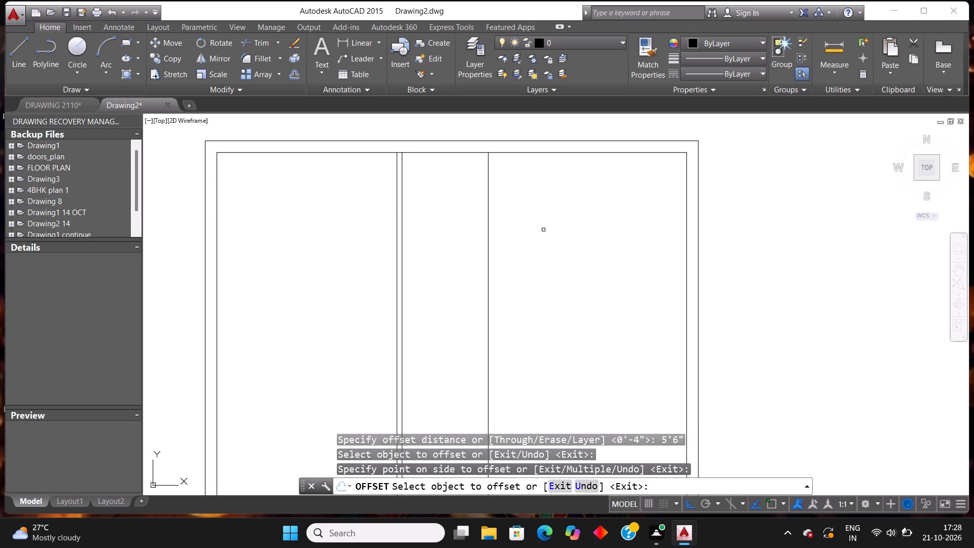
pyautogui.press('Escape')
pyautogui.press('Escape')
# Offset the second vertical partition line 4" to the right to give the partition its thickness.
pyautogui.write('off')
pyautogui.press('Return')
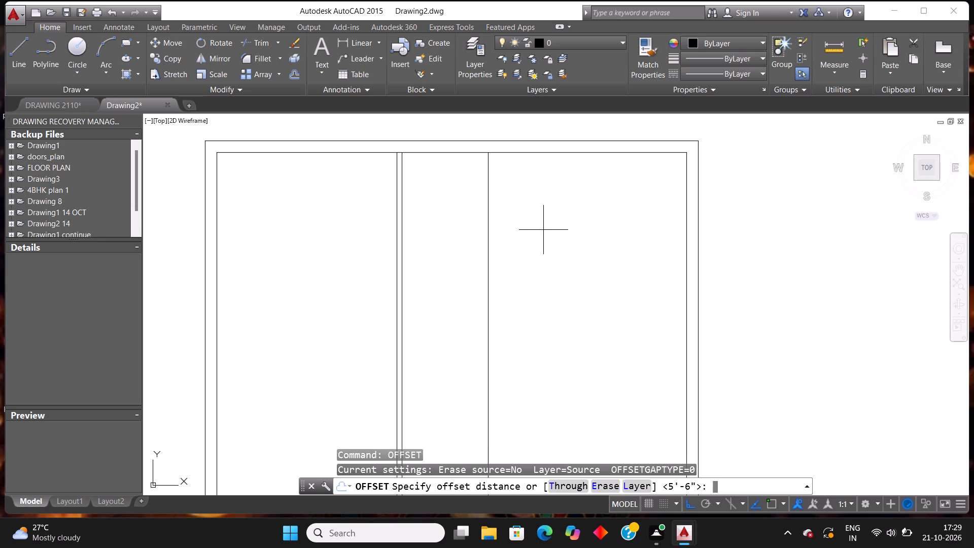
pyautogui.write('4"')
pyautogui.press('Return')
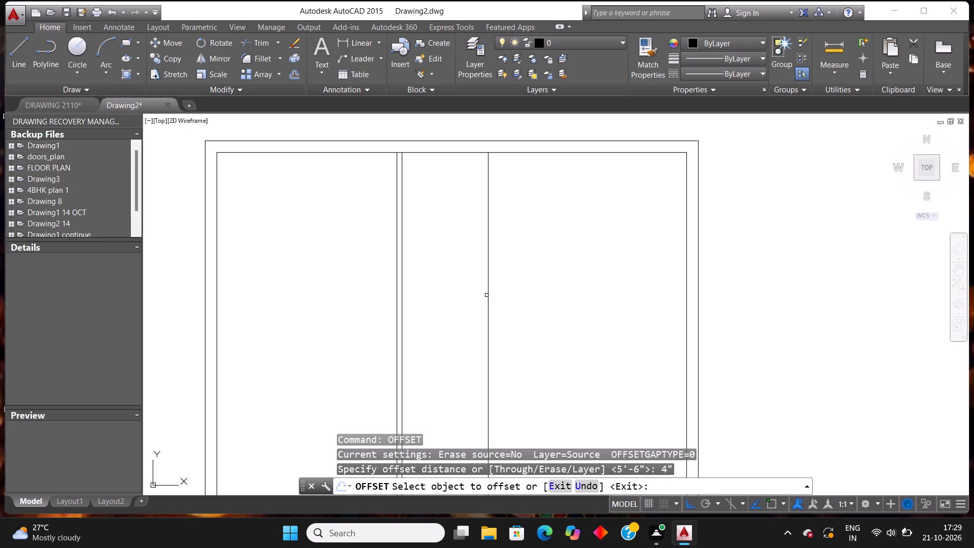
pyautogui.click(488, 295)
pyautogui.click(539, 281)
pyautogui.press('Escape')
pyautogui.press('Escape')
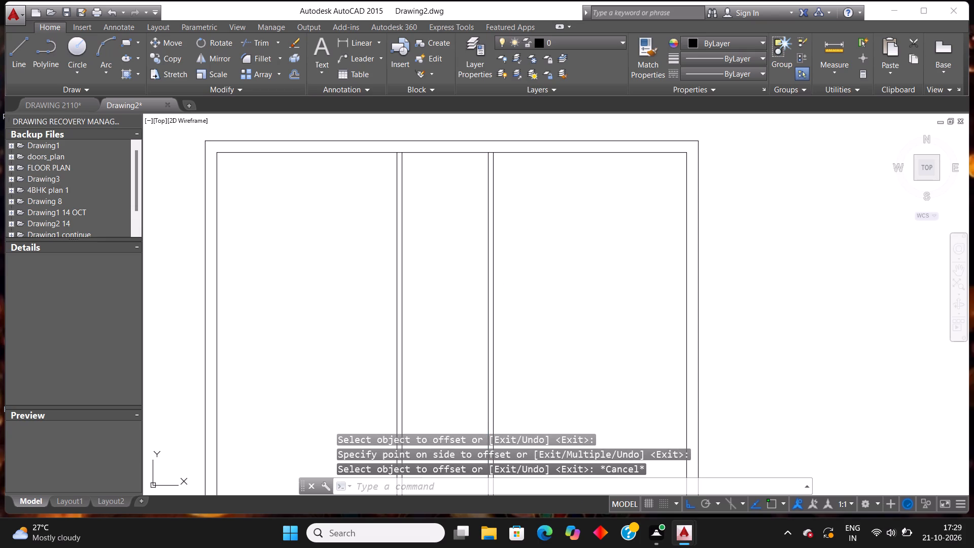
# Measure the clear width between the second vertical partition and the right wall's inner line with a linear dimension.
pyautogui.click(368, 47)
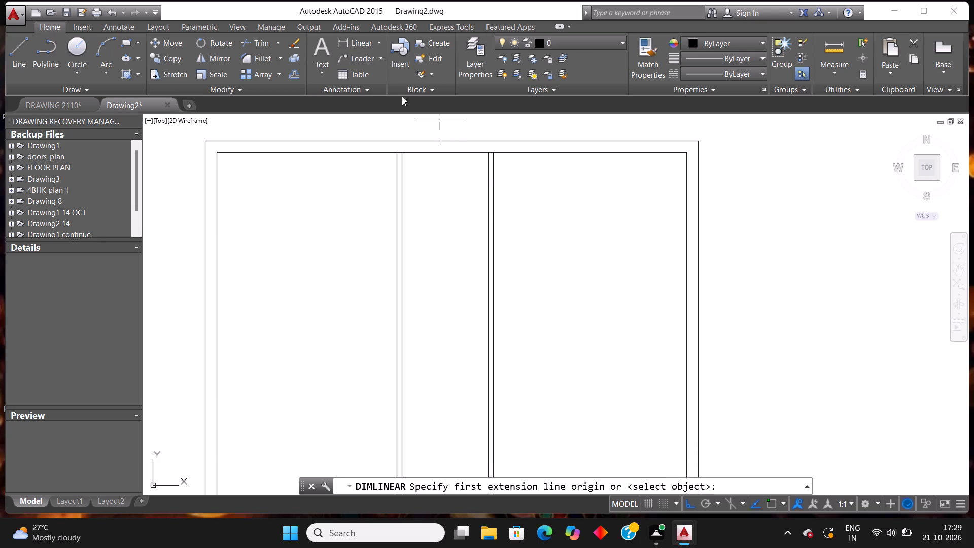
pyautogui.scroll(2, 500, 130)
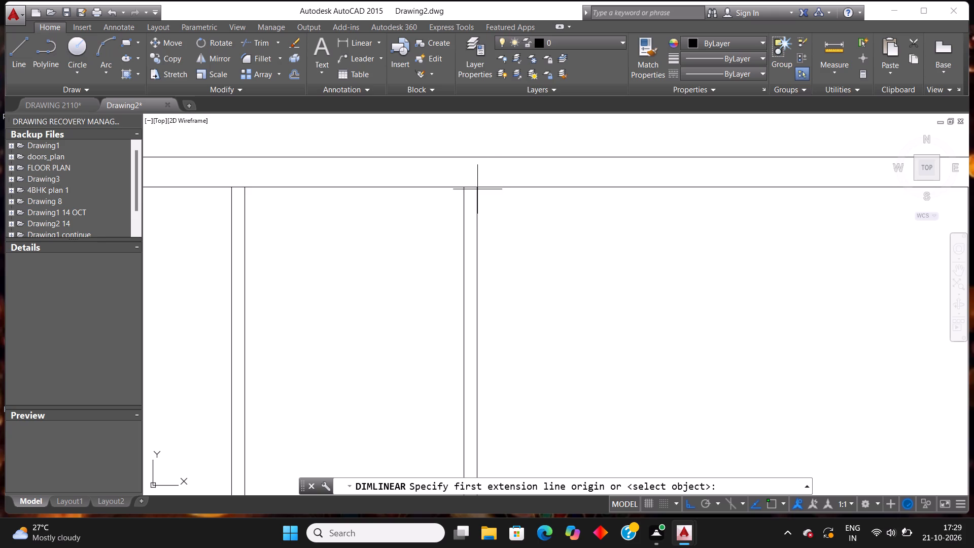
pyautogui.click(477, 188)
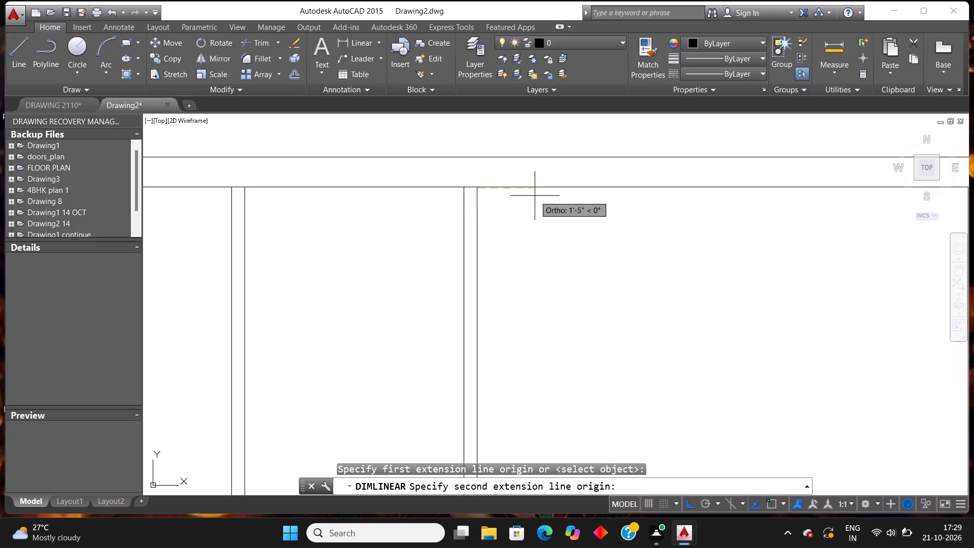
pyautogui.scroll(-3, 635, 268)
pyautogui.scroll(2, 737, 245)
pyautogui.scroll(3, 670, 252)
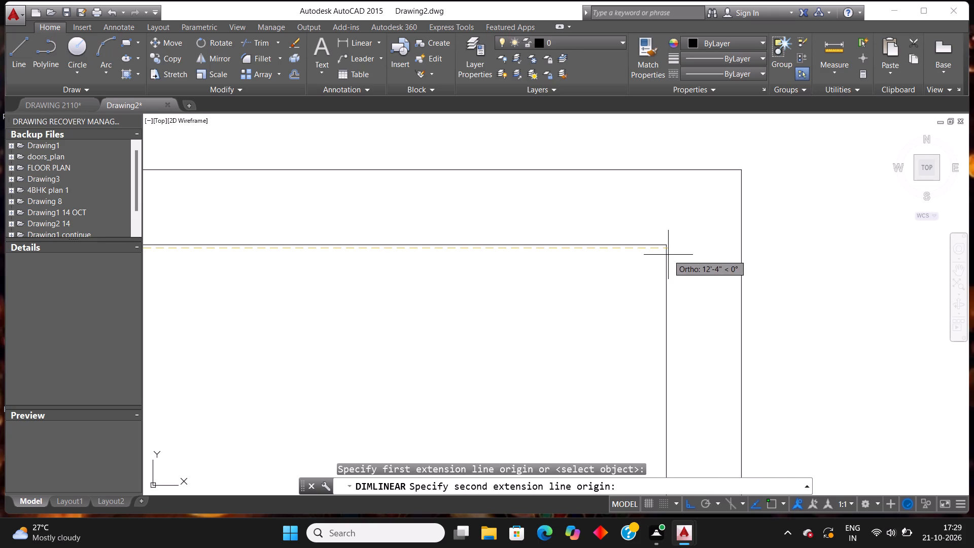
pyautogui.click(666, 246)
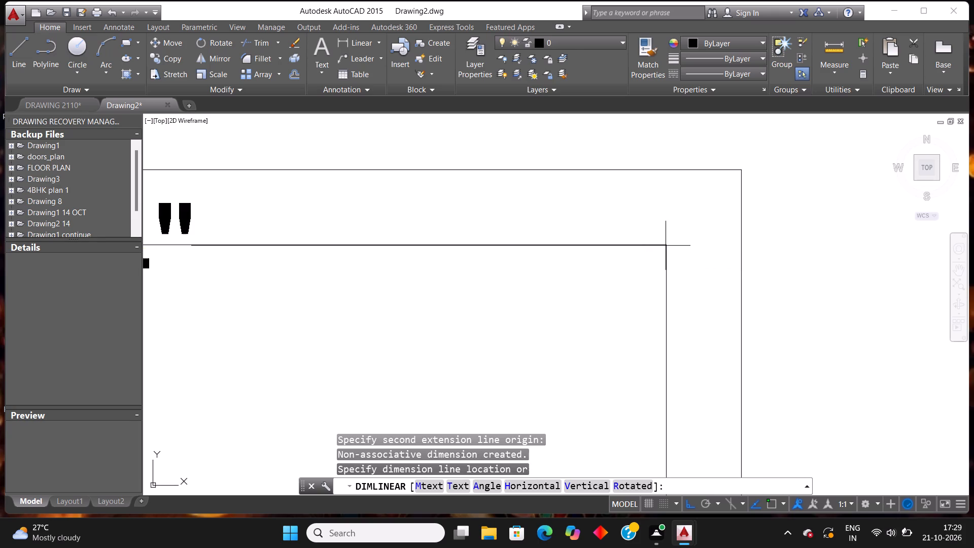
pyautogui.scroll(-2, 757, 199)
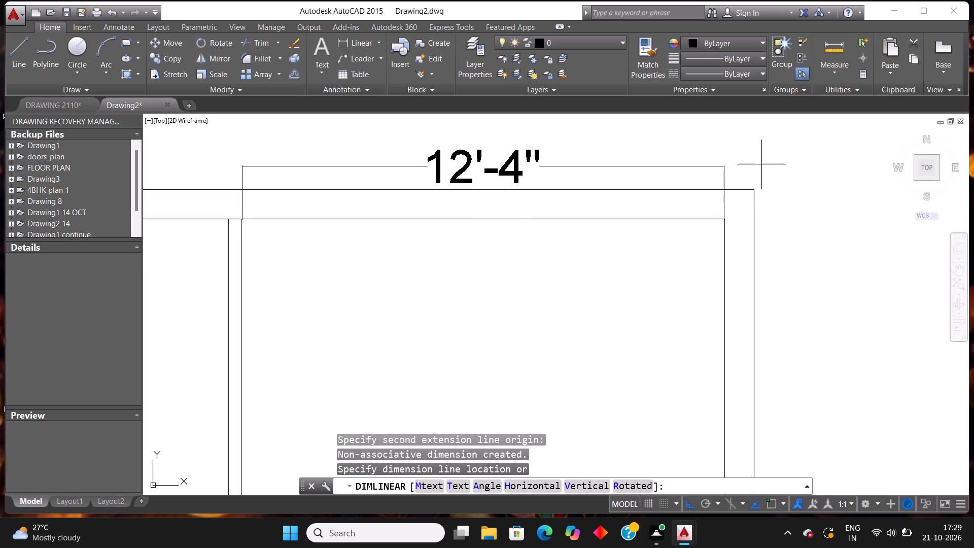
pyautogui.scroll(-2, 762, 164)
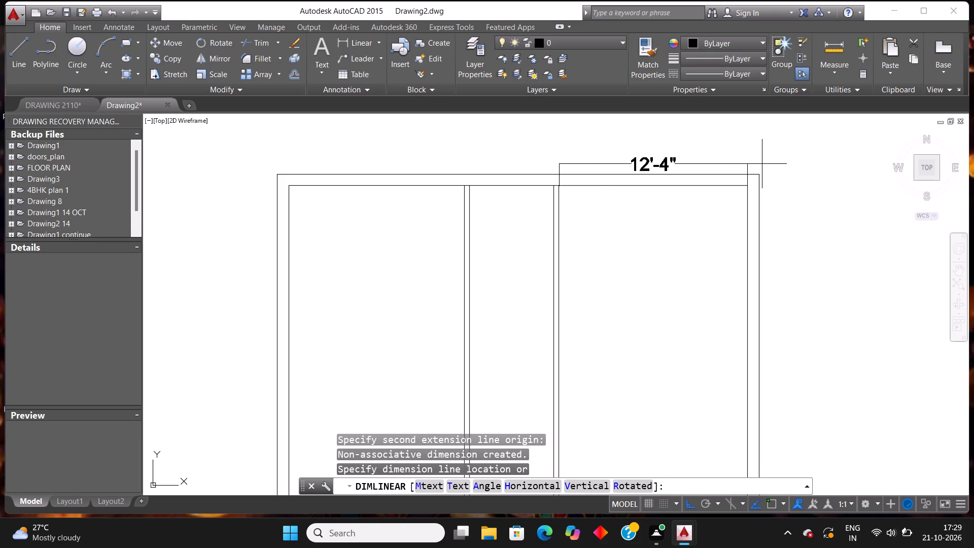
pyautogui.press('Escape')
# Offset the top wall's inner line 12' down into the plan for the horizontal partition.
pyautogui.scroll(-2, 97, 547)
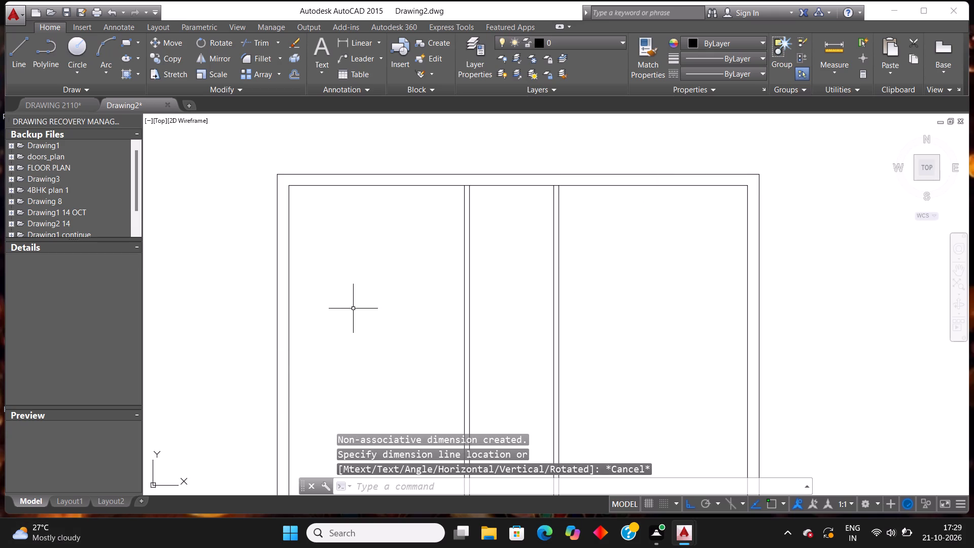
pyautogui.scroll(-2, 353, 309)
pyautogui.scroll(-1, 478, 284)
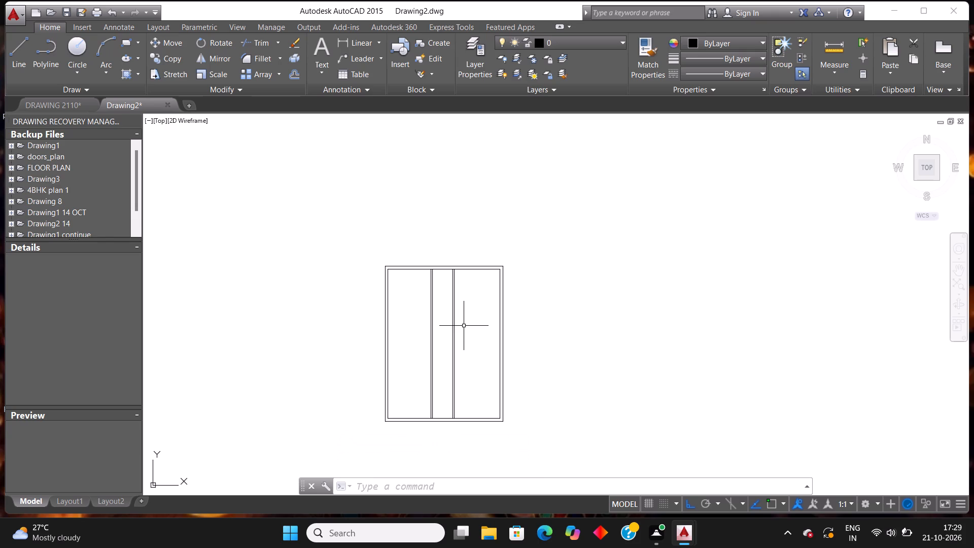
pyautogui.scroll(1, 465, 365)
pyautogui.press('Escape')
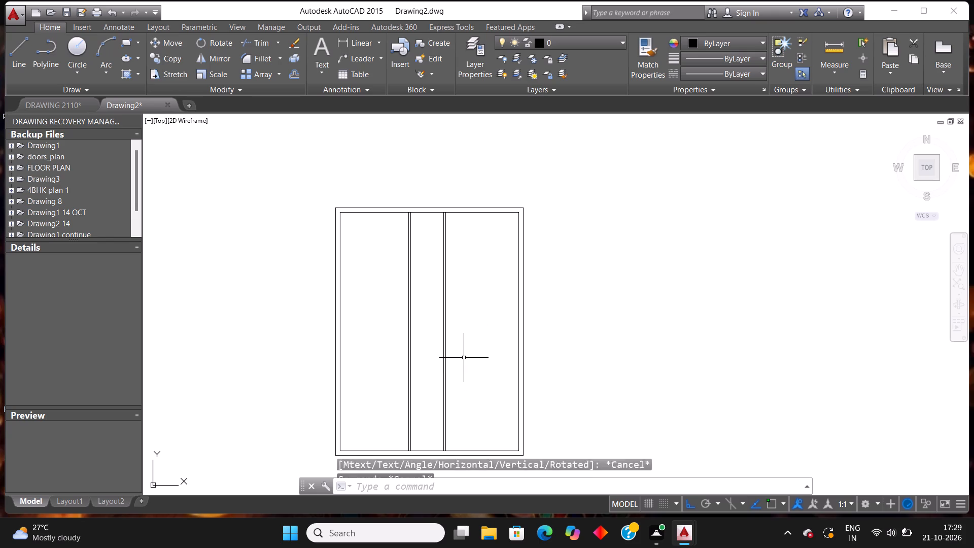
pyautogui.press('Escape')
pyautogui.write('off')
pyautogui.press('Return')
pyautogui.write("12'")
pyautogui.press('Return')
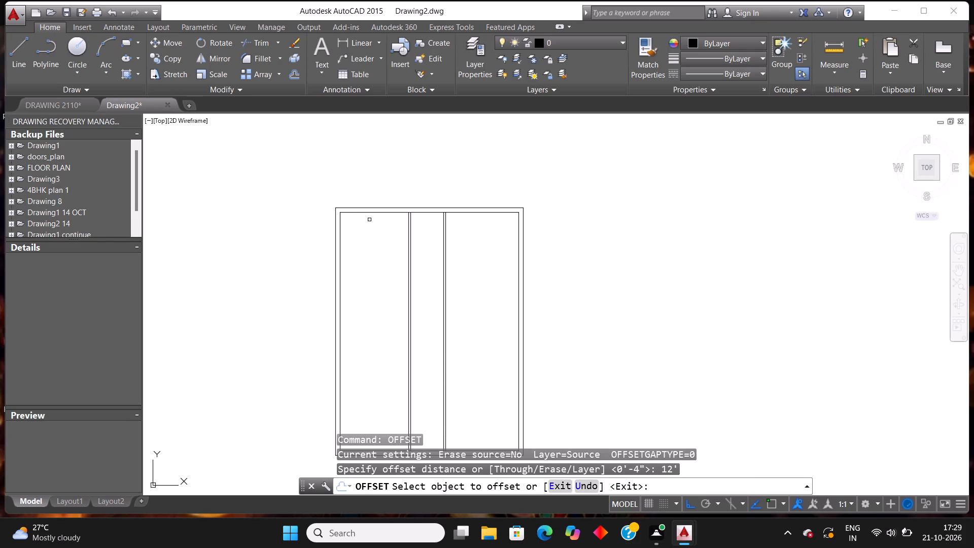
pyautogui.click(372, 212)
pyautogui.click(385, 324)
pyautogui.press('Escape')
pyautogui.press('Escape')
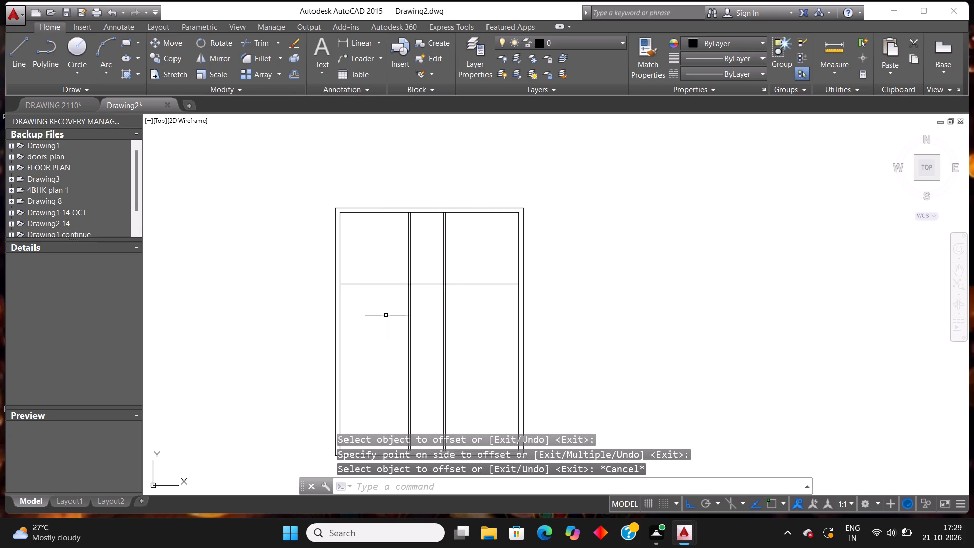
# Offset the horizontal partition line 4" downward to give the partition its thickness.
pyautogui.write('off')
pyautogui.press('Return')
pyautogui.write('4"')
pyautogui.press('Return')
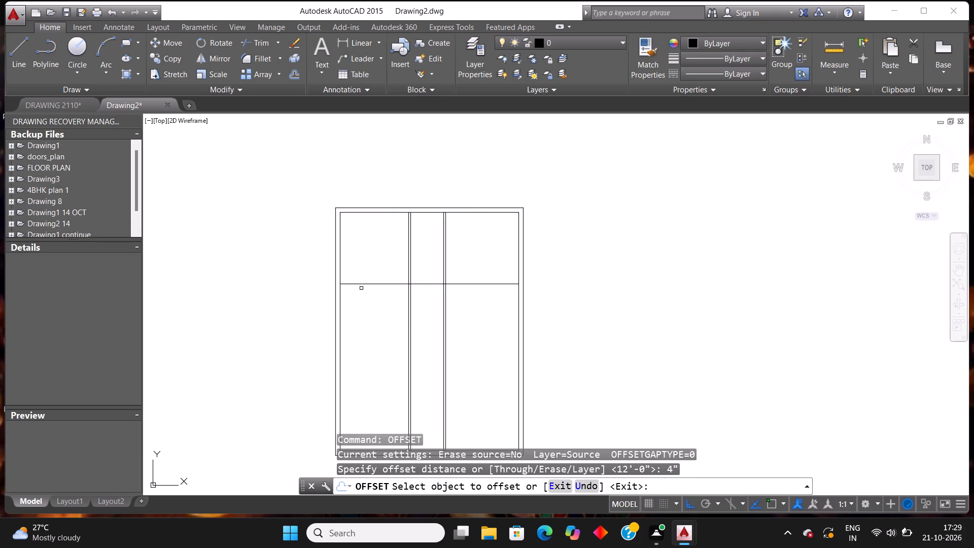
pyautogui.click(366, 281)
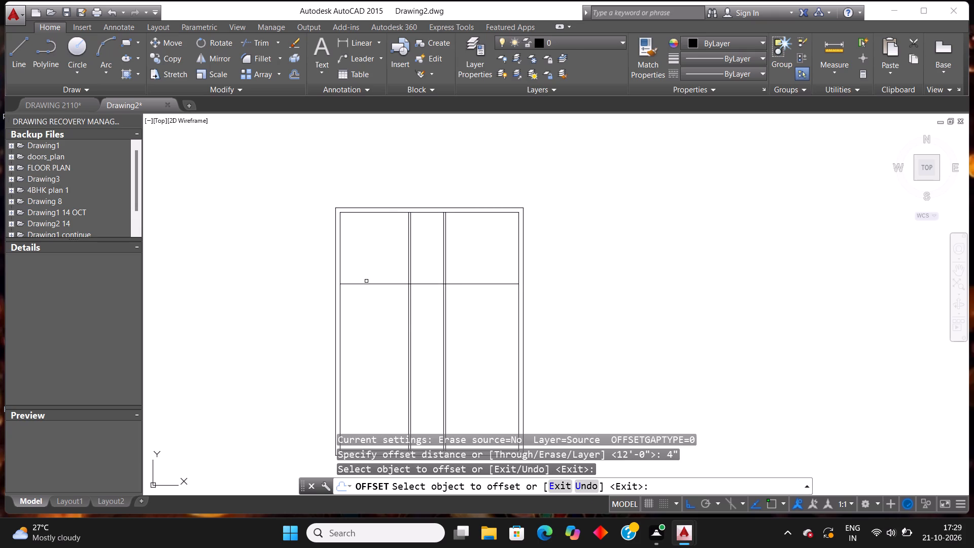
pyautogui.click(367, 285)
pyautogui.click(382, 367)
pyautogui.press('Escape')
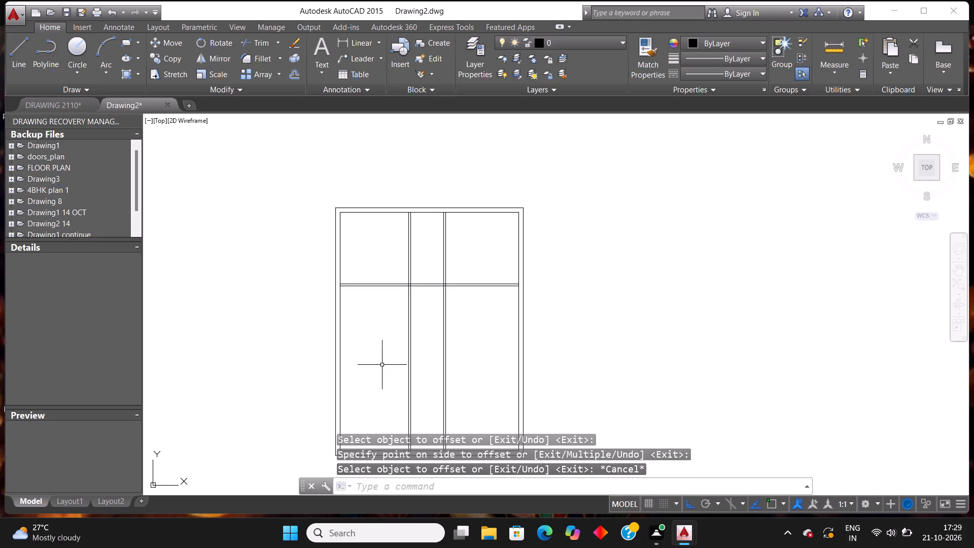
pyautogui.press('Escape')
pyautogui.press('Escape')
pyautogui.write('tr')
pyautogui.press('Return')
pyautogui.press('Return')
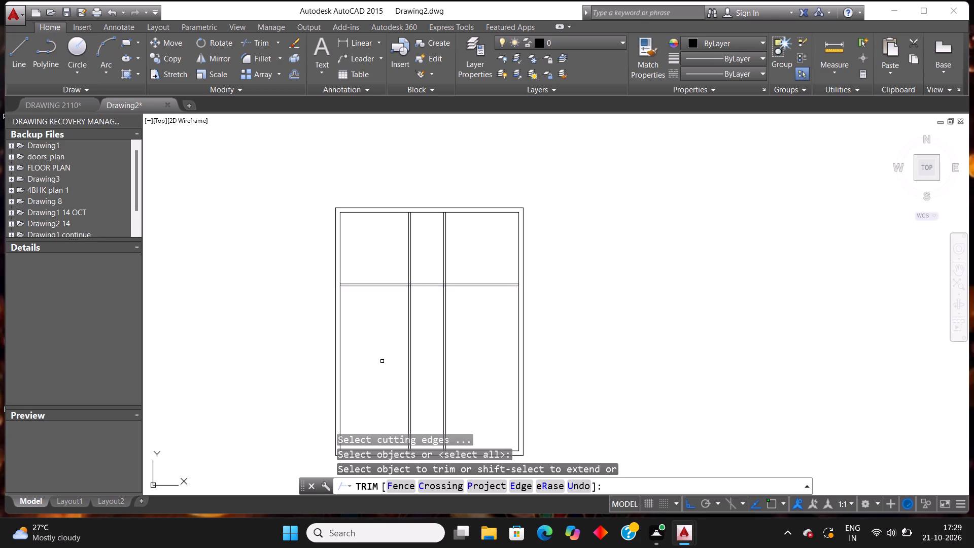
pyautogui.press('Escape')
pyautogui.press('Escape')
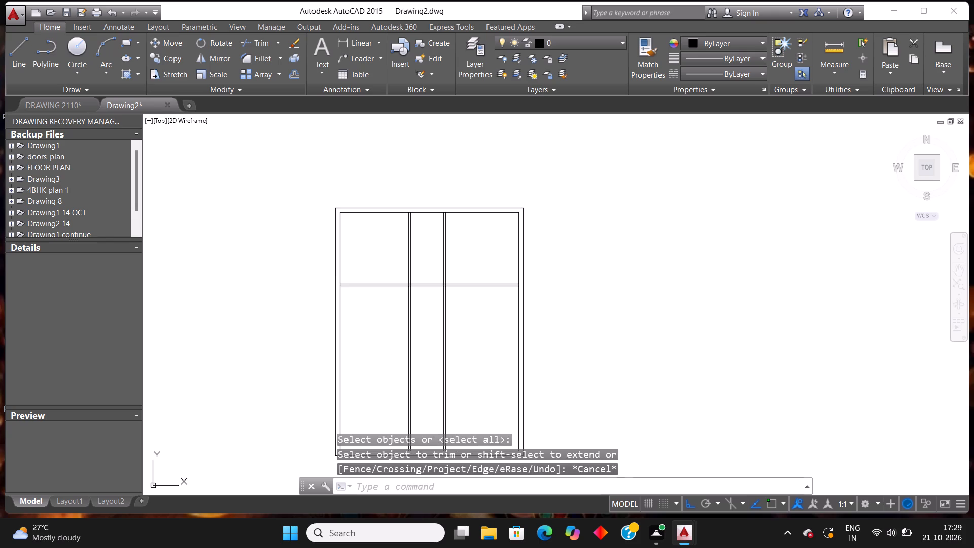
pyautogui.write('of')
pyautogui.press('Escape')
# Trim the top wall's inner line between the two faces of each vertical partition.
pyautogui.write('tr')
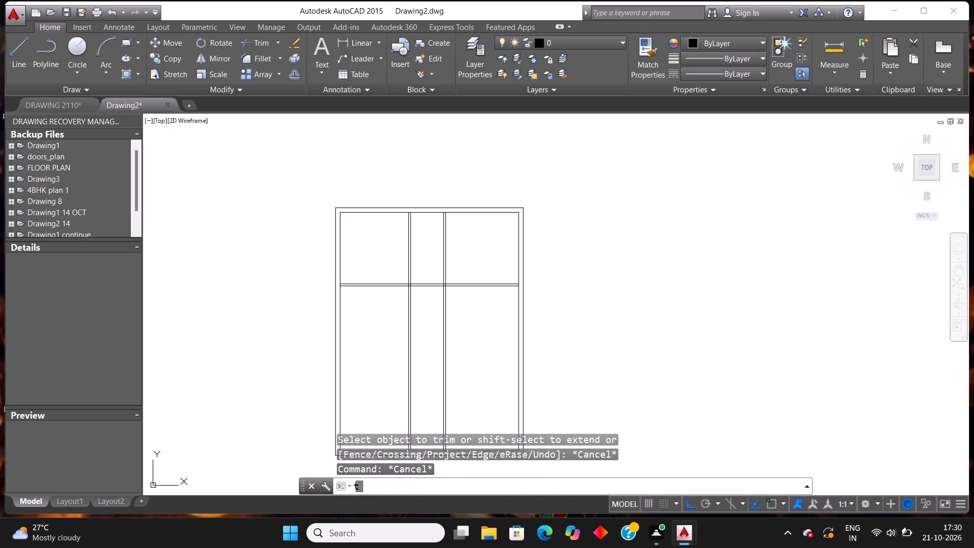
pyautogui.press('Return')
pyautogui.press('Return')
pyautogui.scroll(2, 408, 263)
pyautogui.scroll(4, 416, 154)
pyautogui.click(380, 132)
pyautogui.click(366, 112)
pyautogui.scroll(-2, 415, 156)
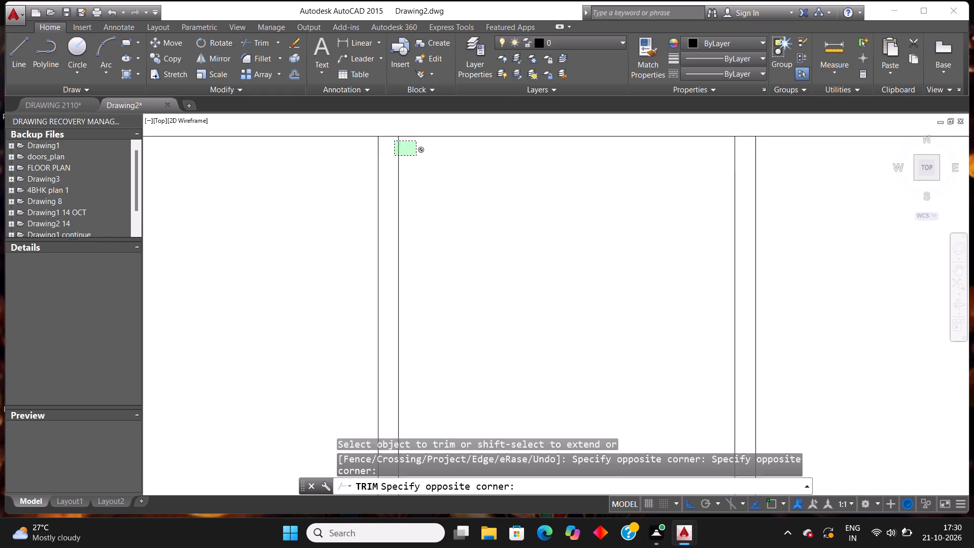
pyautogui.scroll(-1, 415, 156)
pyautogui.click(408, 145)
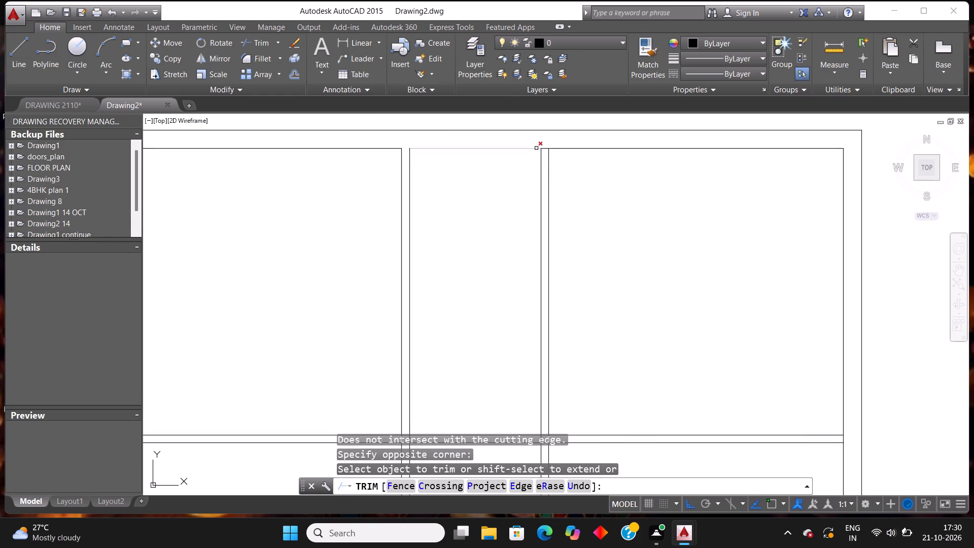
pyautogui.scroll(3, 552, 139)
pyautogui.click(499, 196)
pyautogui.click(493, 157)
pyautogui.scroll(-3, 542, 178)
pyautogui.scroll(-2, 604, 196)
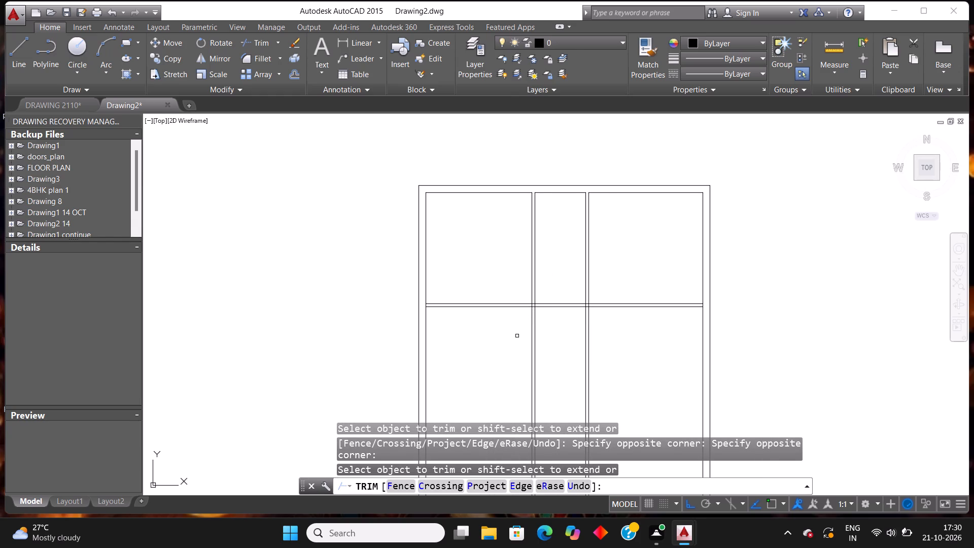
# Trim the overlapping lines where the horizontal partition crosses the two vertical partitions to leave open wall junctions.
pyautogui.scroll(1, 518, 341)
pyautogui.scroll(4, 554, 290)
pyautogui.click(462, 296)
pyautogui.click(471, 223)
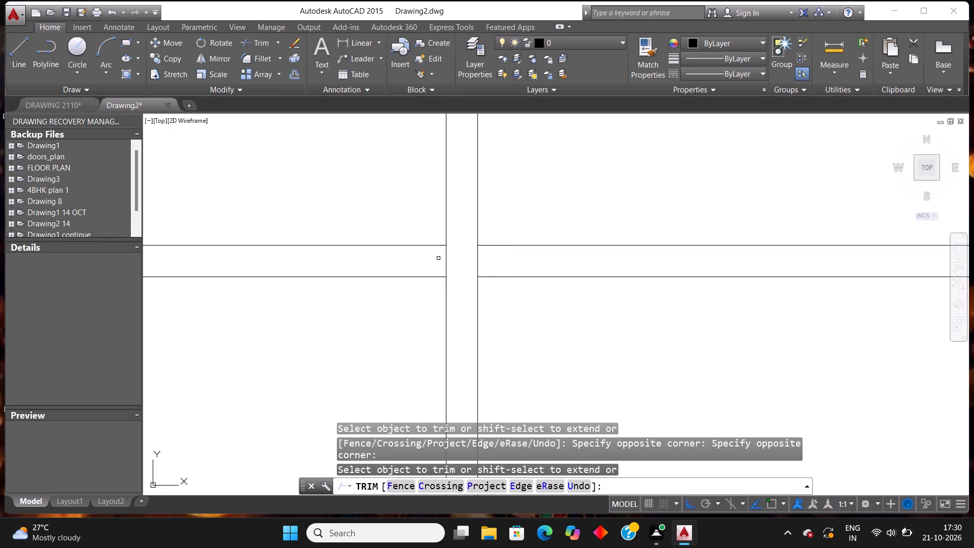
pyautogui.click(438, 258)
pyautogui.click(520, 265)
pyautogui.scroll(-5, 454, 251)
pyautogui.scroll(2, 534, 262)
pyautogui.scroll(2, 466, 244)
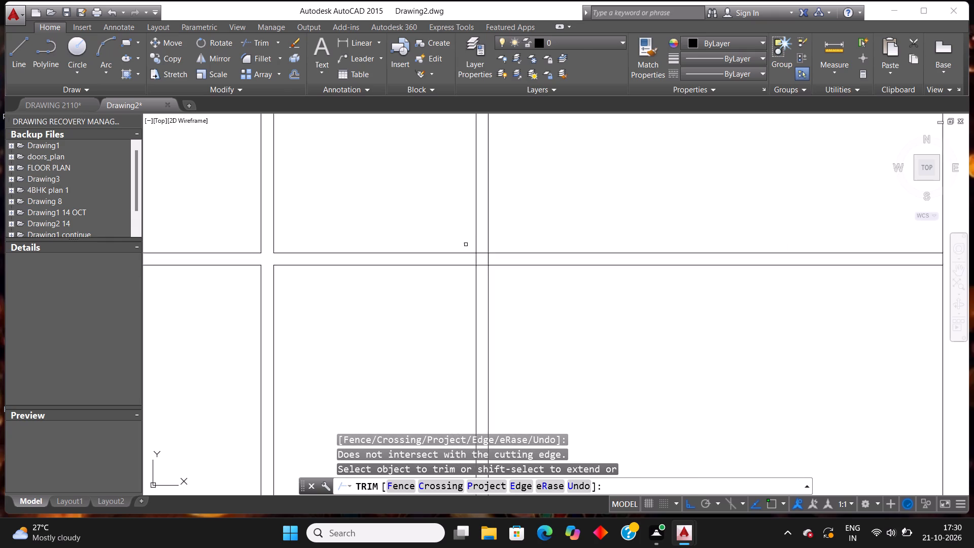
pyautogui.click(495, 294)
pyautogui.click(494, 243)
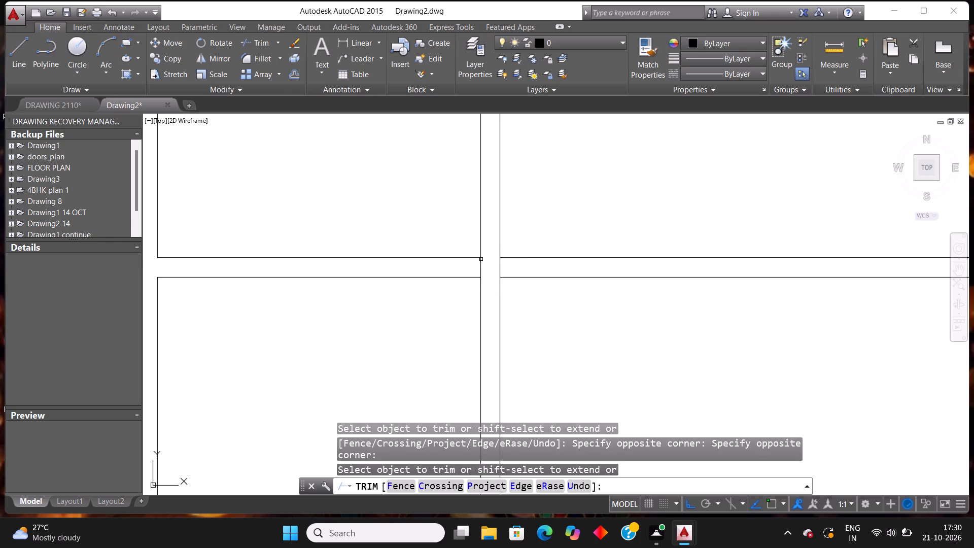
pyautogui.click(472, 264)
pyautogui.click(525, 270)
pyautogui.scroll(-4, 404, 266)
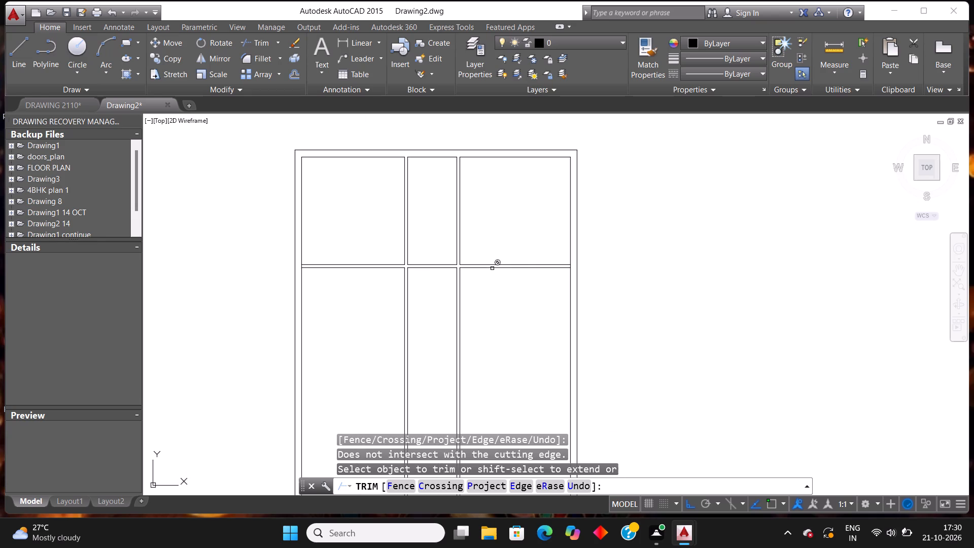
# Trim the right and left walls' inner lines between the faces of the horizontal partition.
pyautogui.scroll(5, 562, 263)
pyautogui.click(549, 288)
pyautogui.click(533, 281)
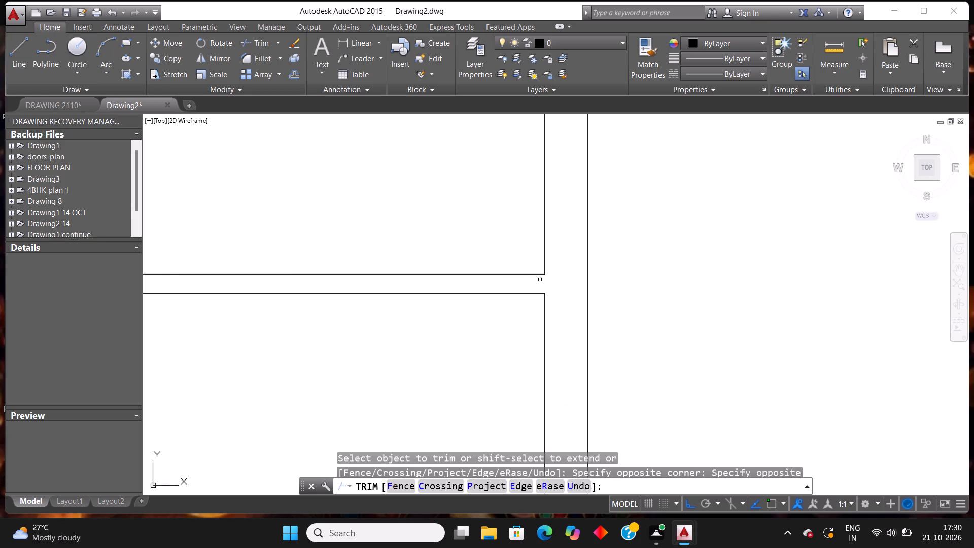
pyautogui.scroll(-5, 602, 262)
pyautogui.scroll(2, 429, 291)
pyautogui.scroll(2, 397, 226)
pyautogui.scroll(3, 348, 207)
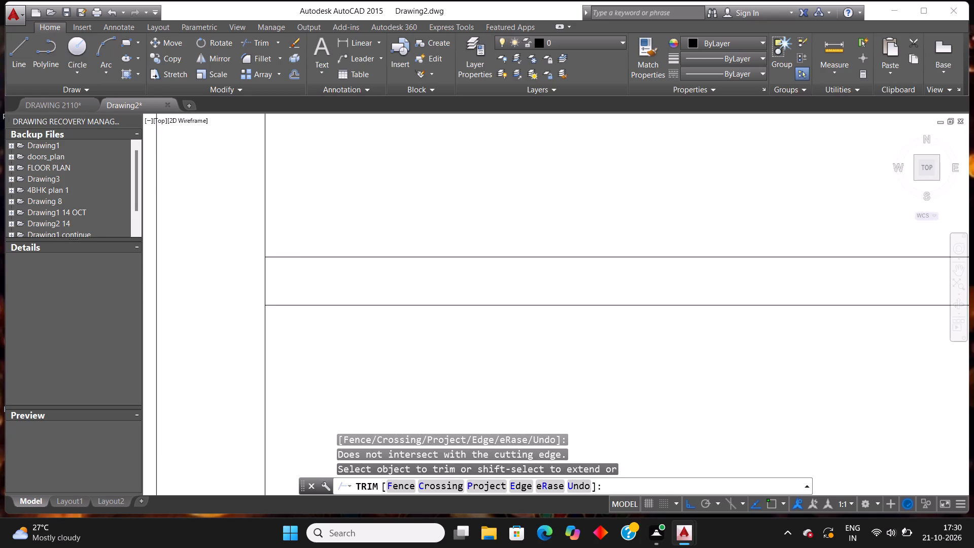
pyautogui.click(313, 279)
pyautogui.click(225, 283)
pyautogui.scroll(-8, 296, 261)
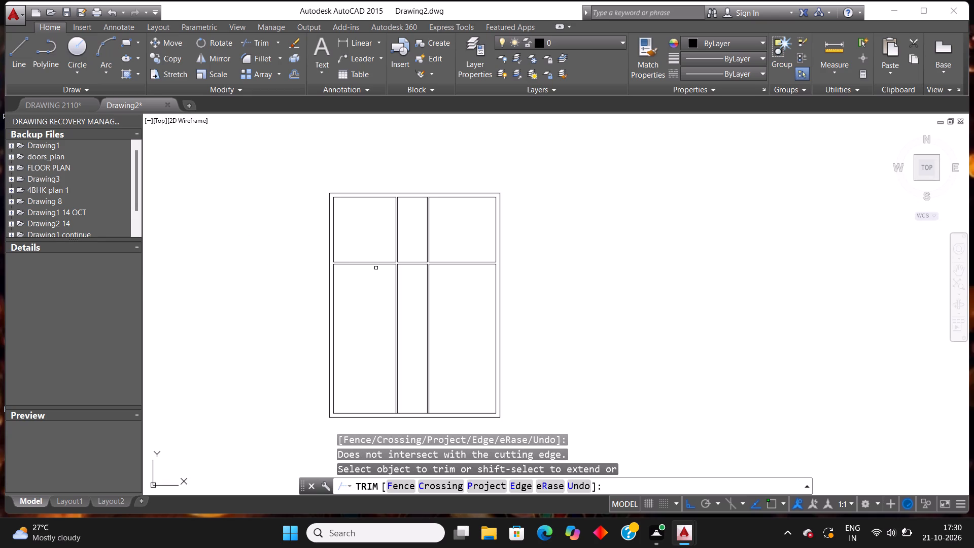
pyautogui.scroll(1, 440, 172)
pyautogui.press('Escape')
pyautogui.press('Escape')
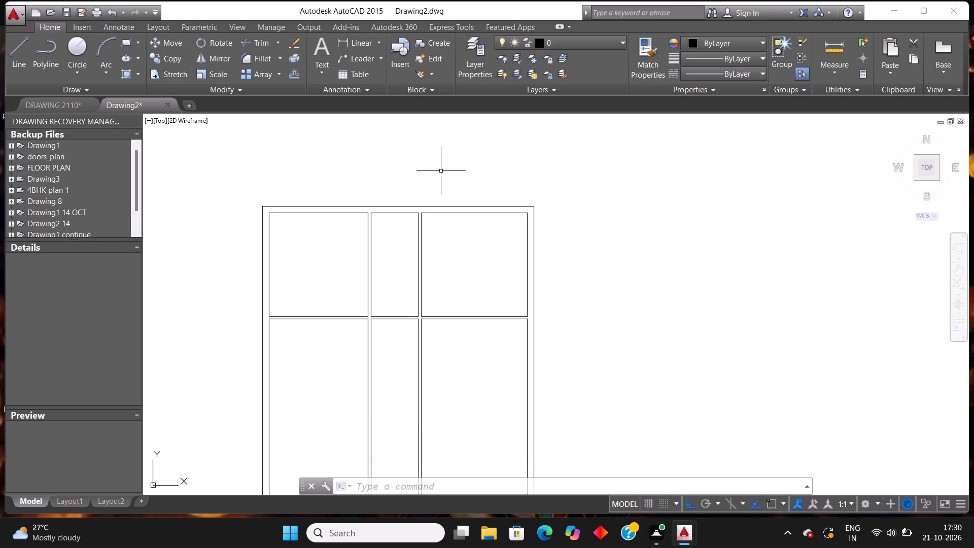
# Offset the middle bay's top inner wall line 7'9" downward for a short cross partition.
pyautogui.write('off')
pyautogui.press('Return')
pyautogui.write('7\'9"')
pyautogui.press('Return')
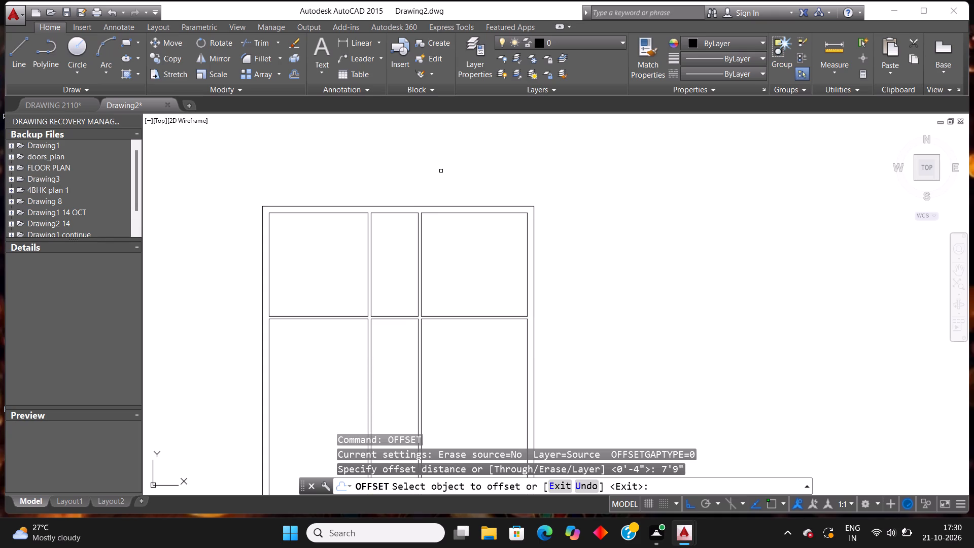
pyautogui.click(408, 212)
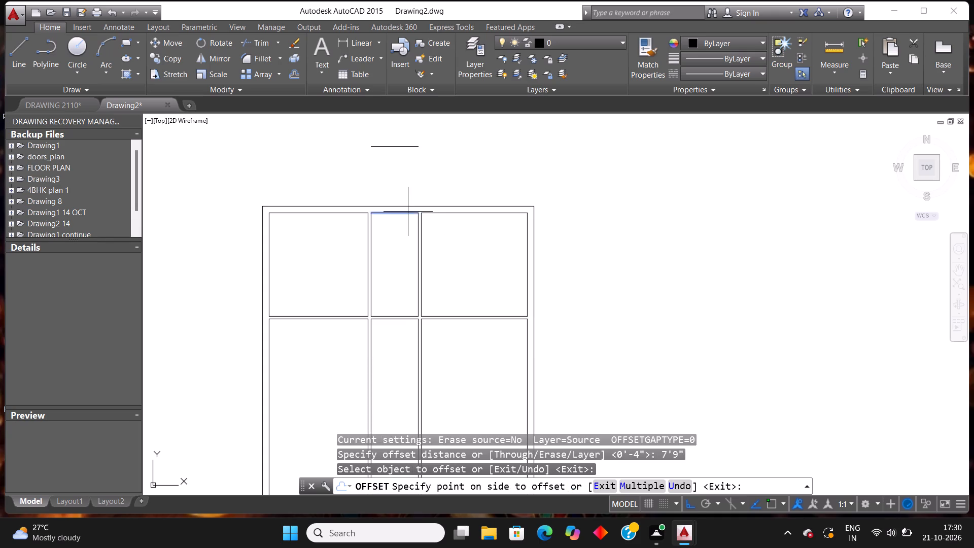
pyautogui.click(389, 295)
pyautogui.press('Escape')
pyautogui.press('Escape')
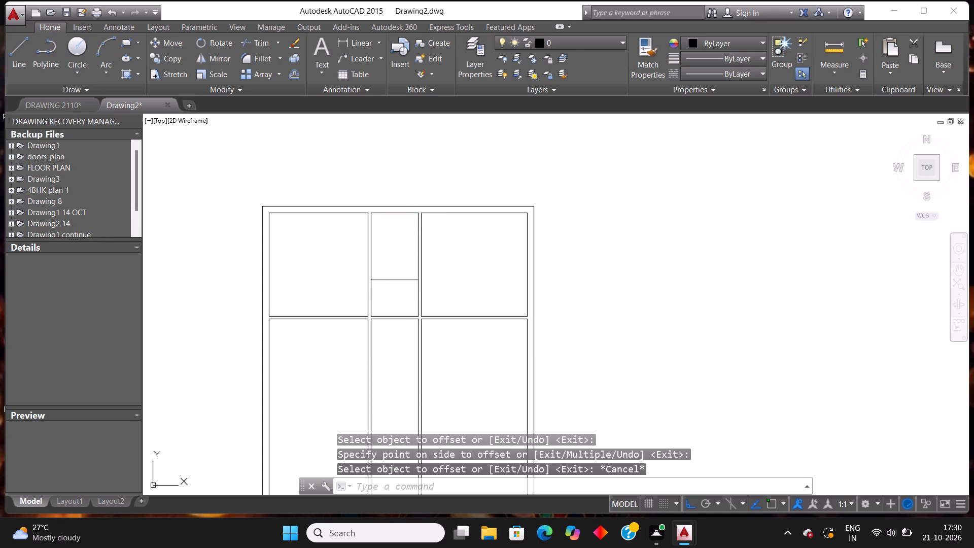
# Offset the middle bay's cross partition line 4" downward to give the partition its thickness.
pyautogui.write('off')
pyautogui.press('Return')
pyautogui.write('4"')
pyautogui.press('Return')
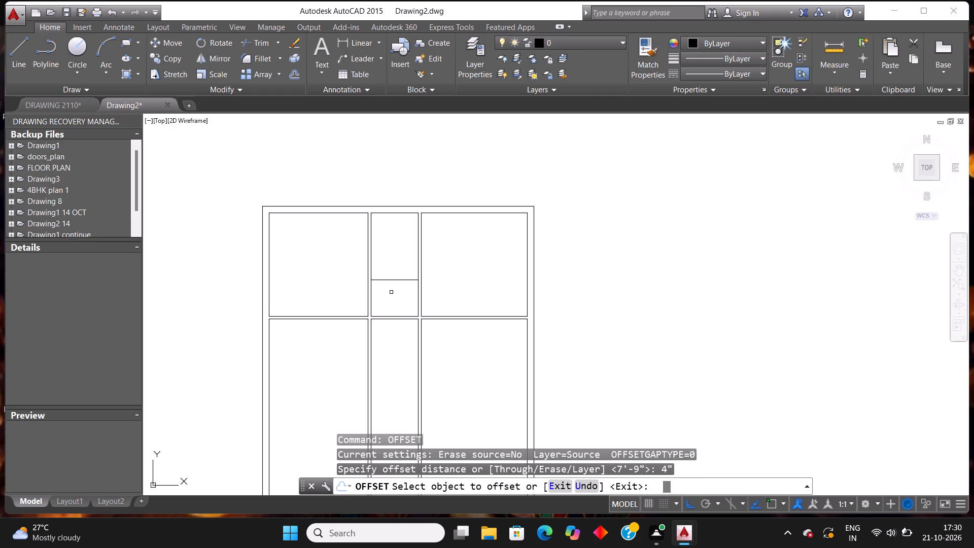
pyautogui.doubleClick(397, 280)
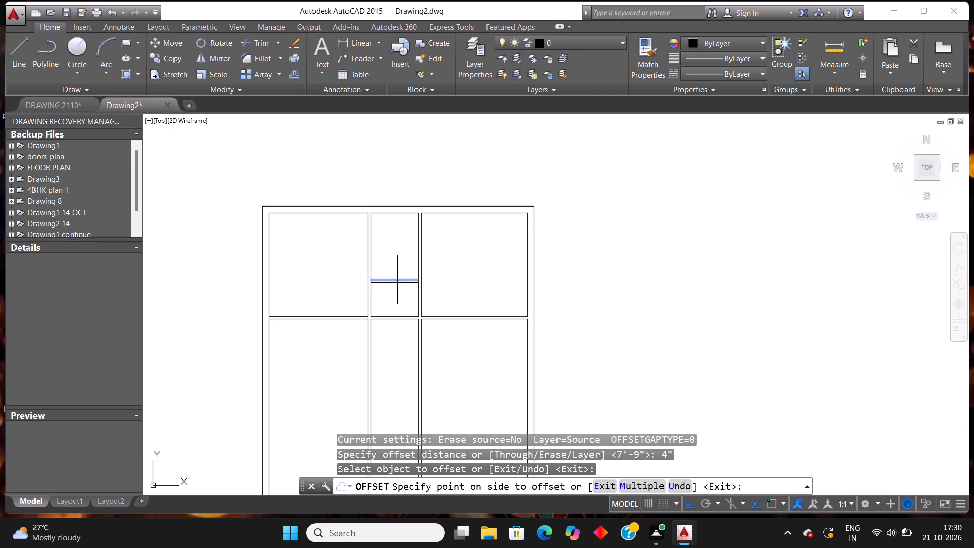
pyautogui.press('Escape')
pyautogui.press('Escape')
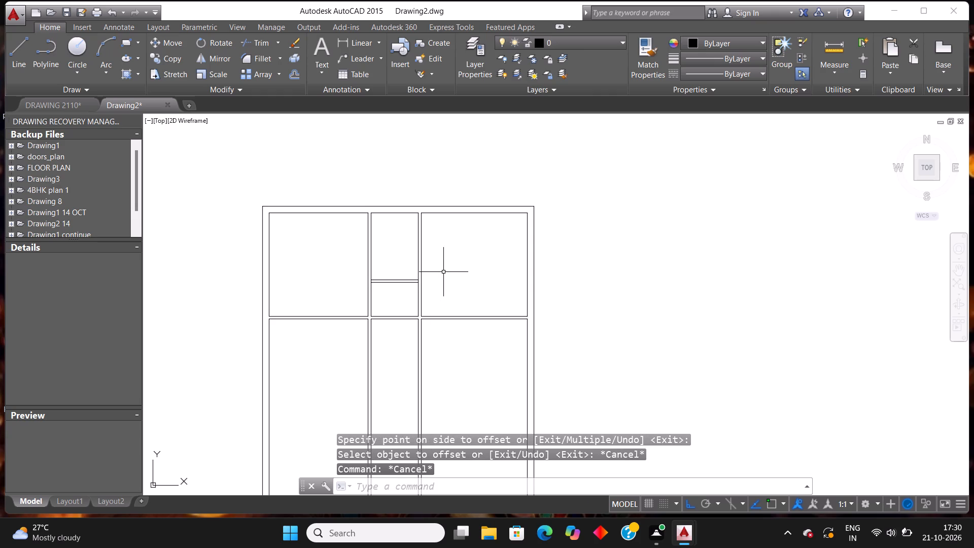
# Trim both vertical partitions' inner lines between the two faces of the middle bay's short cross partition.
pyautogui.scroll(2, 419, 272)
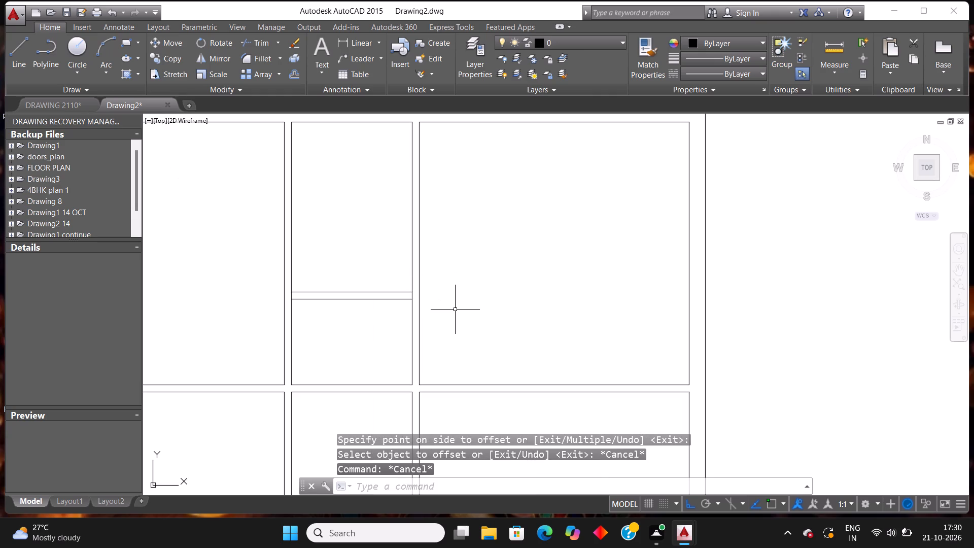
pyautogui.write('tr')
pyautogui.press('Return')
pyautogui.press('Return')
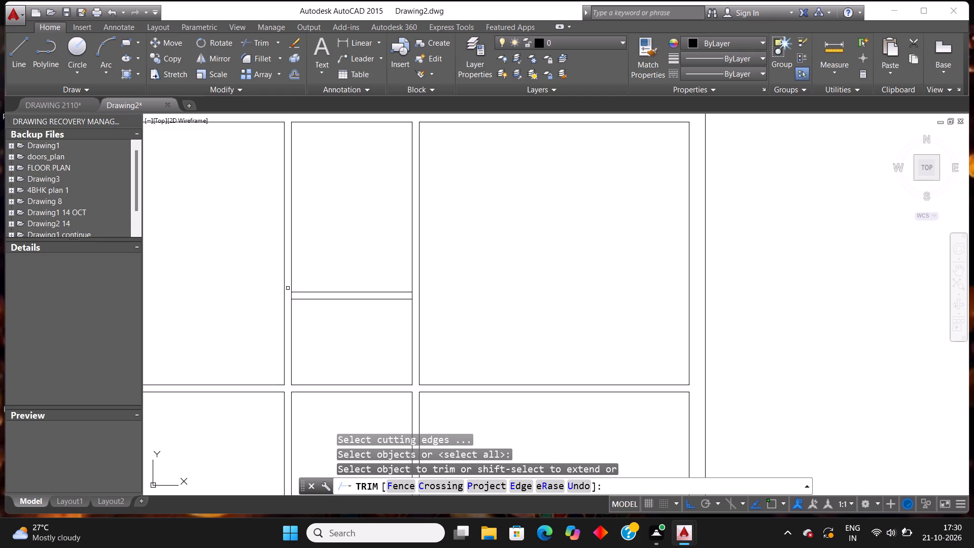
pyautogui.scroll(3, 275, 291)
pyautogui.click(292, 306)
pyautogui.click(330, 298)
pyautogui.scroll(-1, 488, 307)
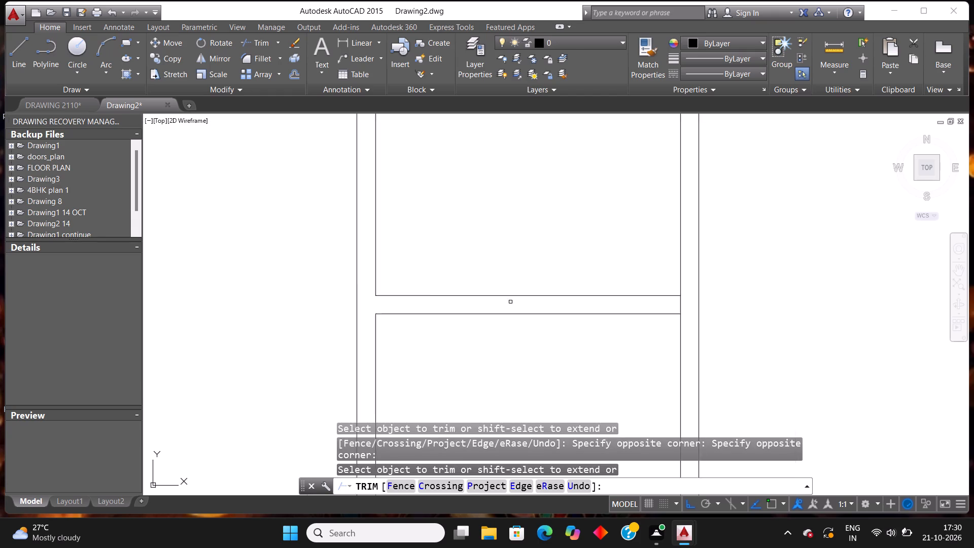
pyautogui.scroll(-1, 521, 298)
pyautogui.scroll(2, 628, 302)
pyautogui.click(614, 304)
pyautogui.click(648, 288)
pyautogui.scroll(-2, 584, 286)
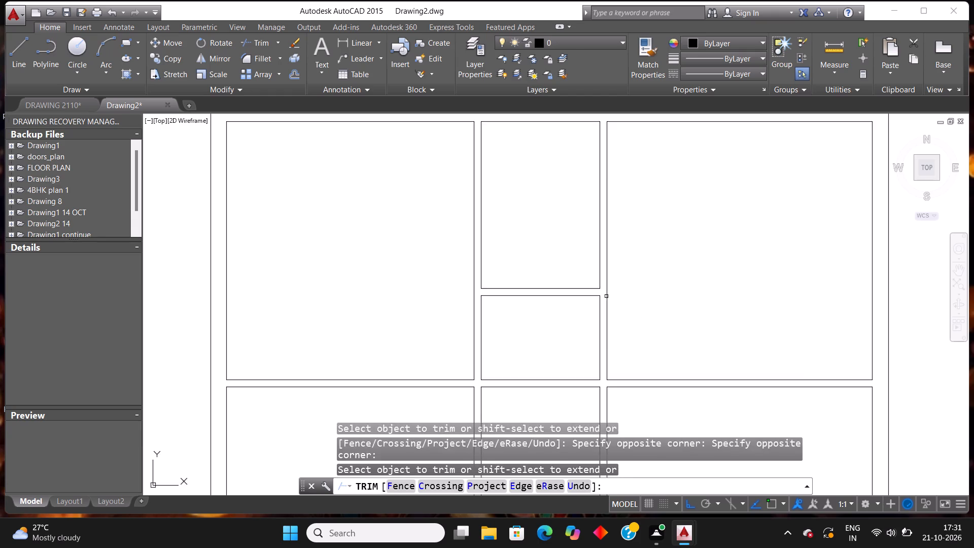
pyautogui.scroll(-3, 608, 295)
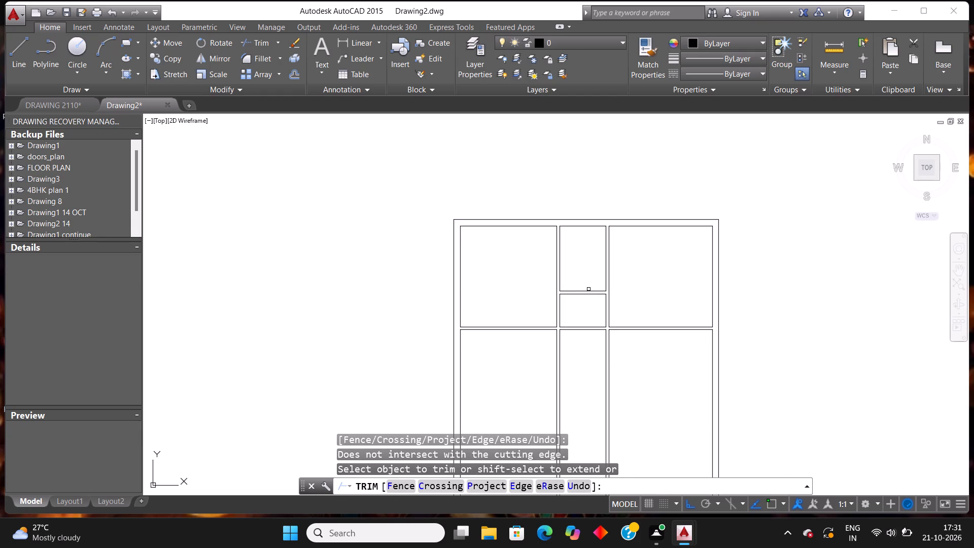
pyautogui.press('Escape')
pyautogui.press('Escape')
# Offset the middle bay's left wall line 2'6" to the right inside the upper compartment.
pyautogui.write('off')
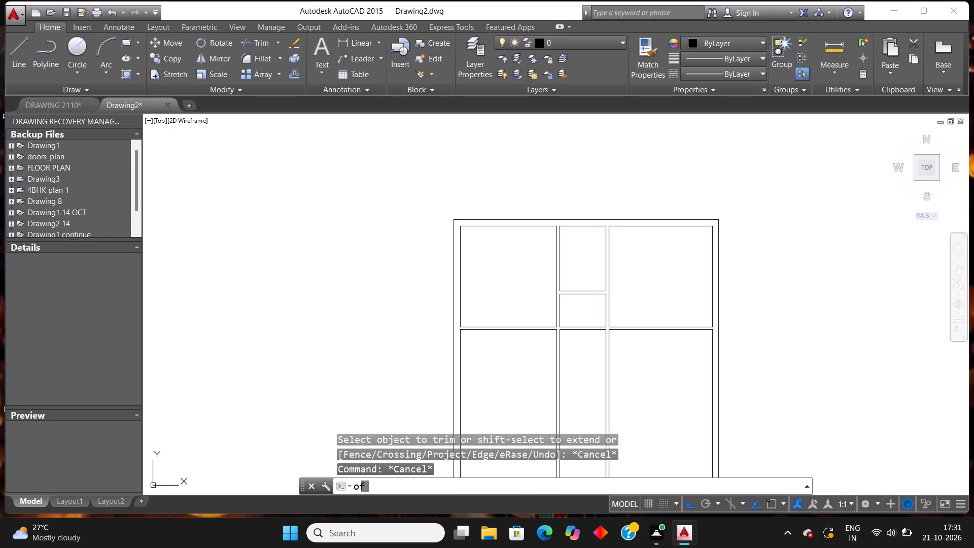
pyautogui.press('Return')
pyautogui.write('2\'6"')
pyautogui.press('Return')
pyautogui.scroll(1, 578, 271)
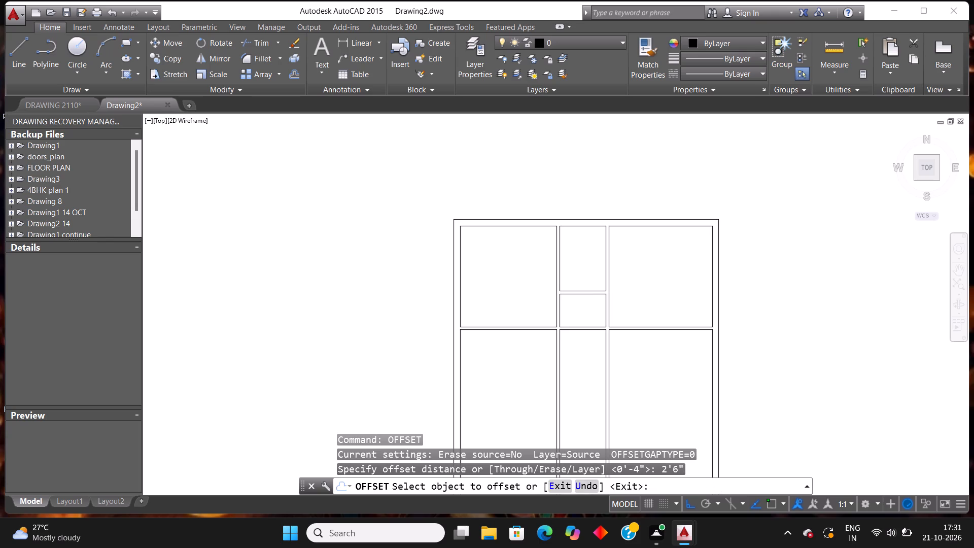
pyautogui.click(547, 273)
pyautogui.click(602, 271)
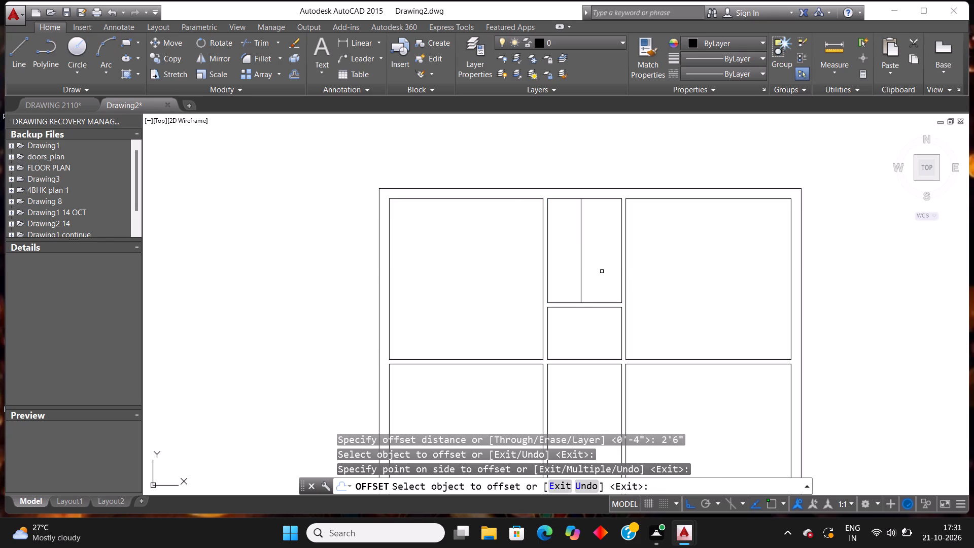
pyautogui.press('Escape')
pyautogui.press('Escape')
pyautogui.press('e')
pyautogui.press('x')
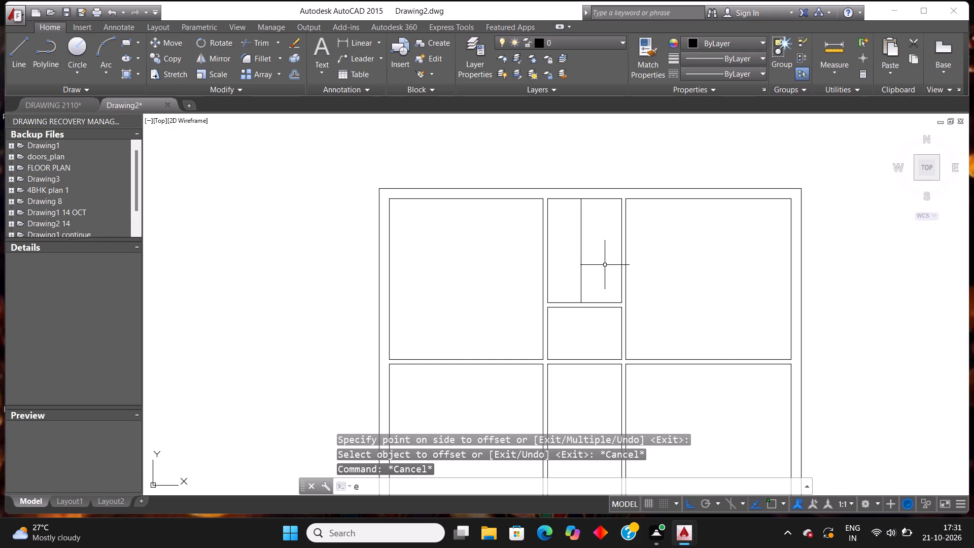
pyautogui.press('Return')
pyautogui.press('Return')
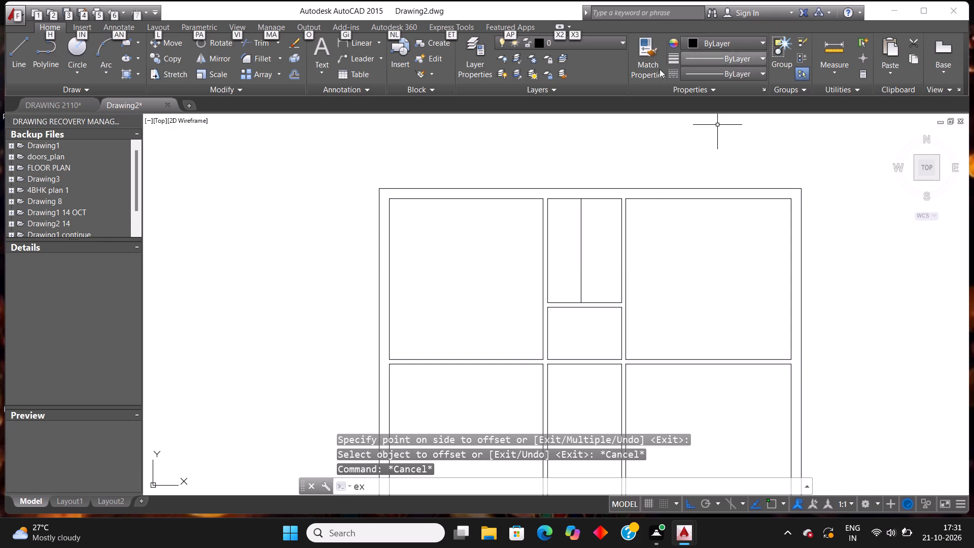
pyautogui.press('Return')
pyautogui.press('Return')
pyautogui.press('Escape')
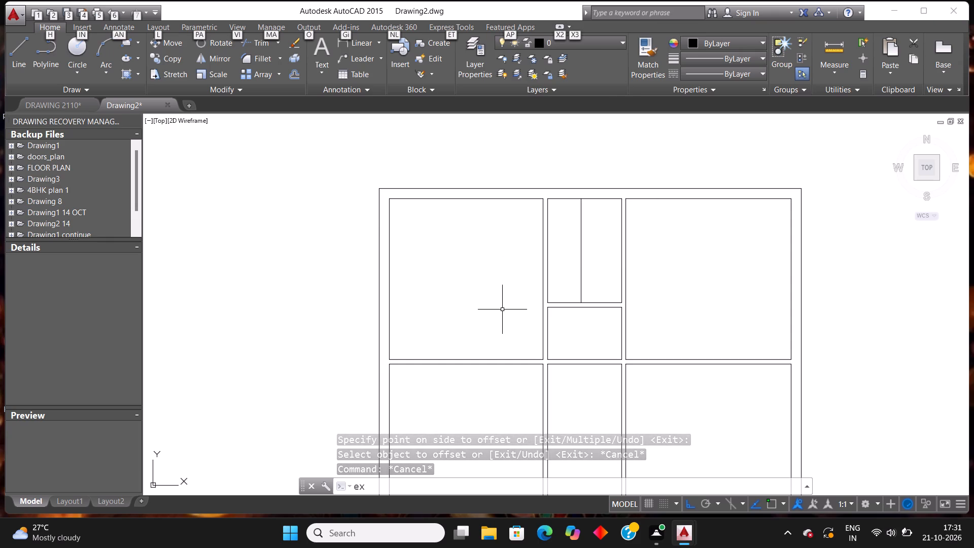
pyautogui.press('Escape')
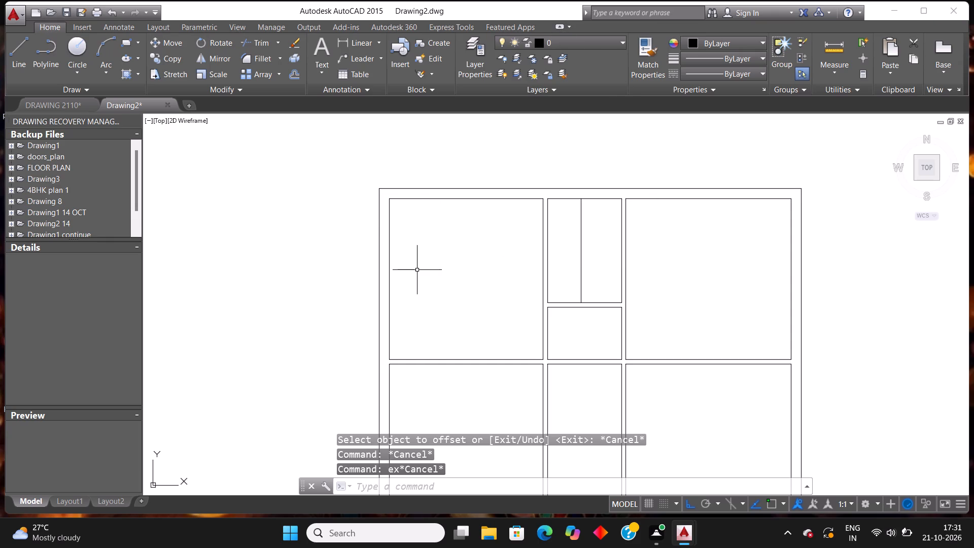
# Extend the new 2'6" offset line down to the lower face of the middle bay's cross partition.
pyautogui.write('ex')
pyautogui.press('Return')
pyautogui.press('Return')
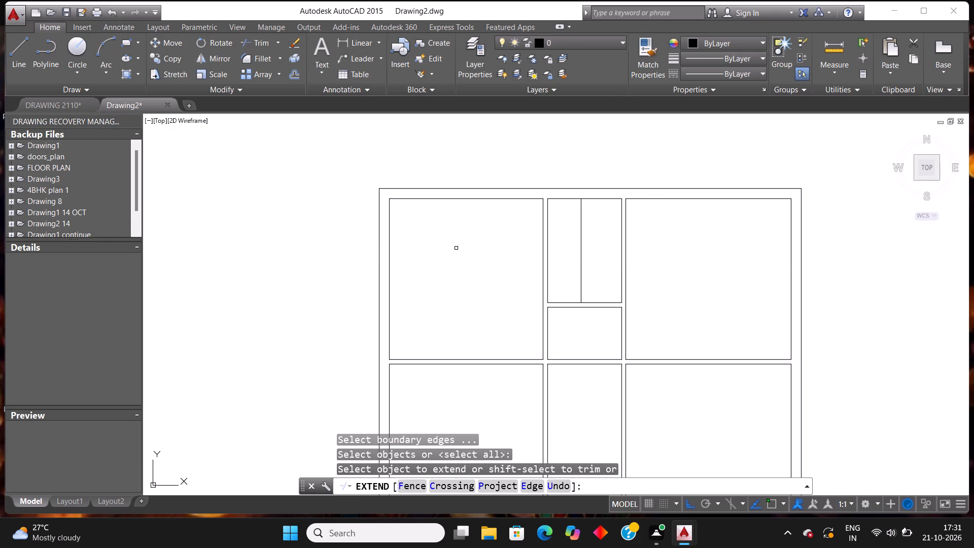
pyautogui.click(581, 277)
pyautogui.press('Escape')
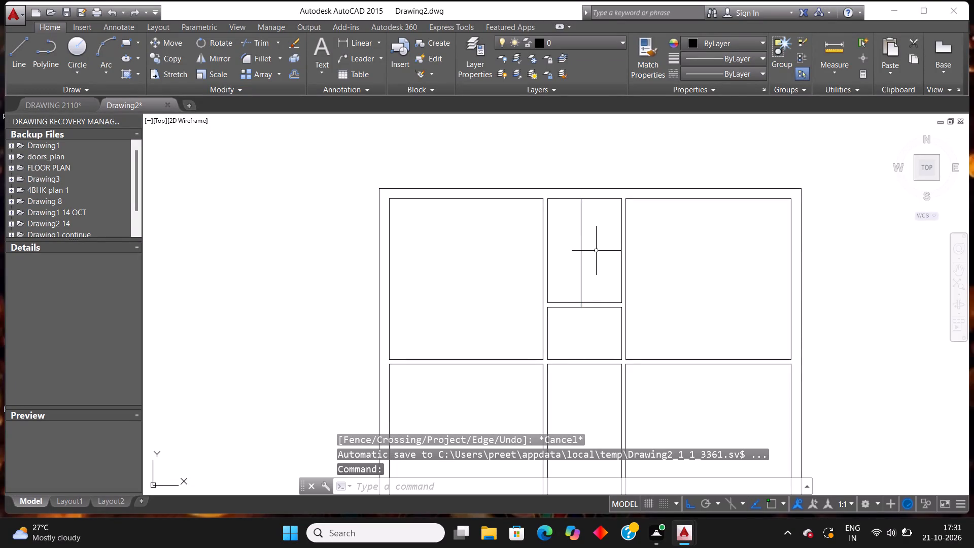
# Extend the left vertical partition's right face down across its open junction with the cross partition.
pyautogui.write('ex')
pyautogui.press('Return')
pyautogui.press('Return')
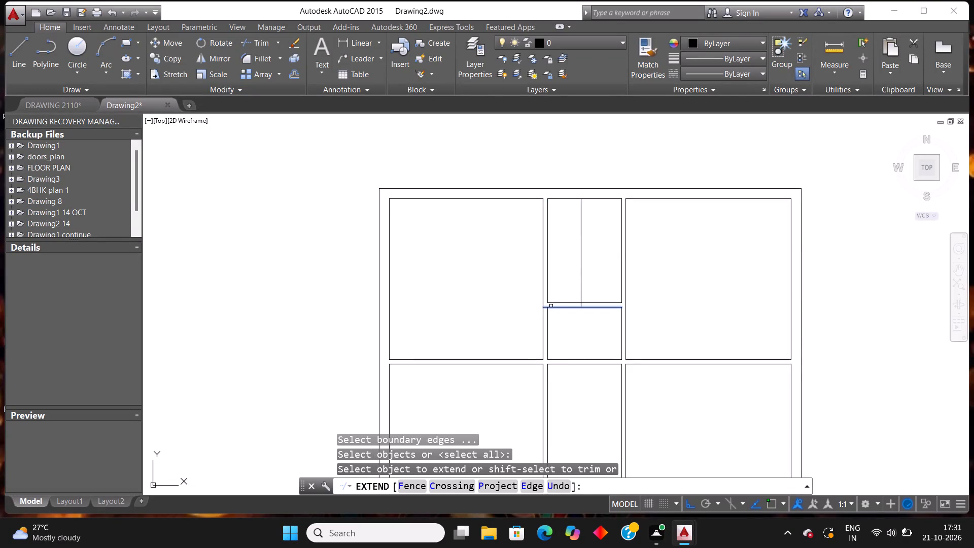
pyautogui.click(548, 290)
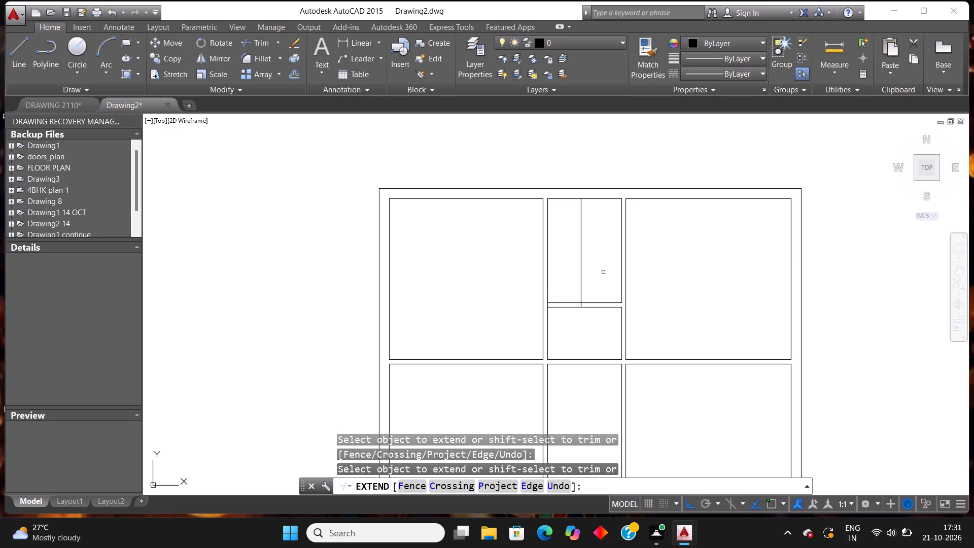
pyautogui.press('Escape')
pyautogui.press('Escape')
# Trim the cross partition left of the 2'6" line and that line above the partition, leaving a closed stub on the right.
pyautogui.press('t')
pyautogui.press('r')
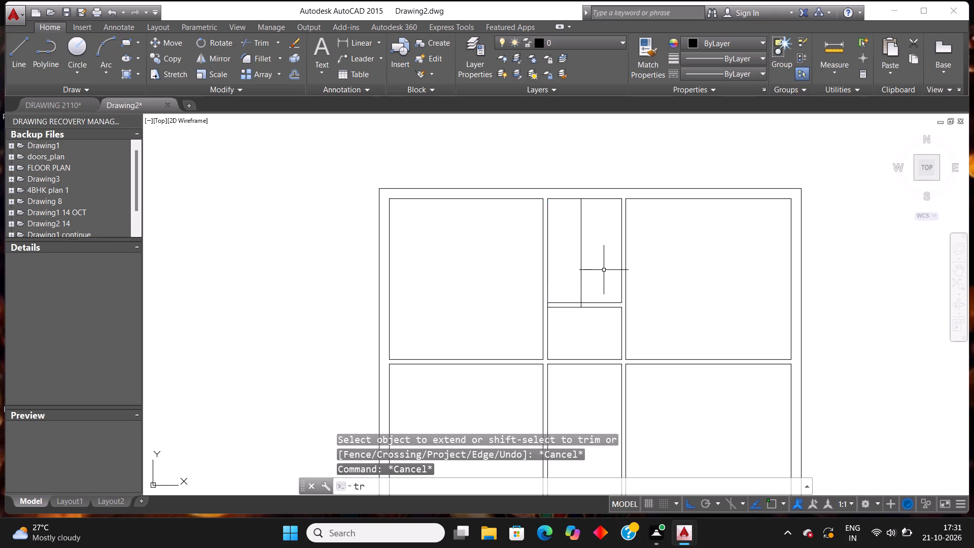
pyautogui.press('Return')
pyautogui.press('Return')
pyautogui.click(560, 325)
pyautogui.click(561, 276)
pyautogui.click(564, 253)
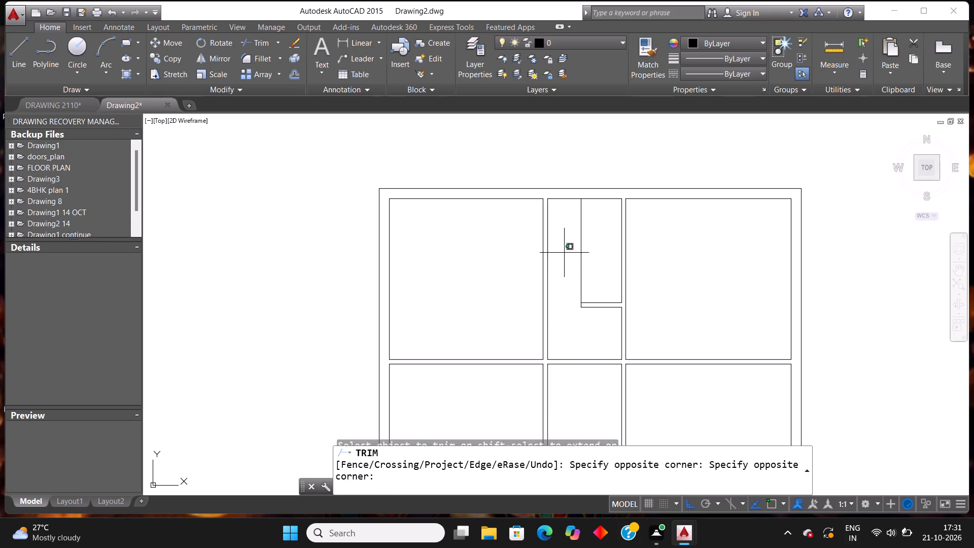
pyautogui.click(607, 250)
pyautogui.scroll(-1, 601, 255)
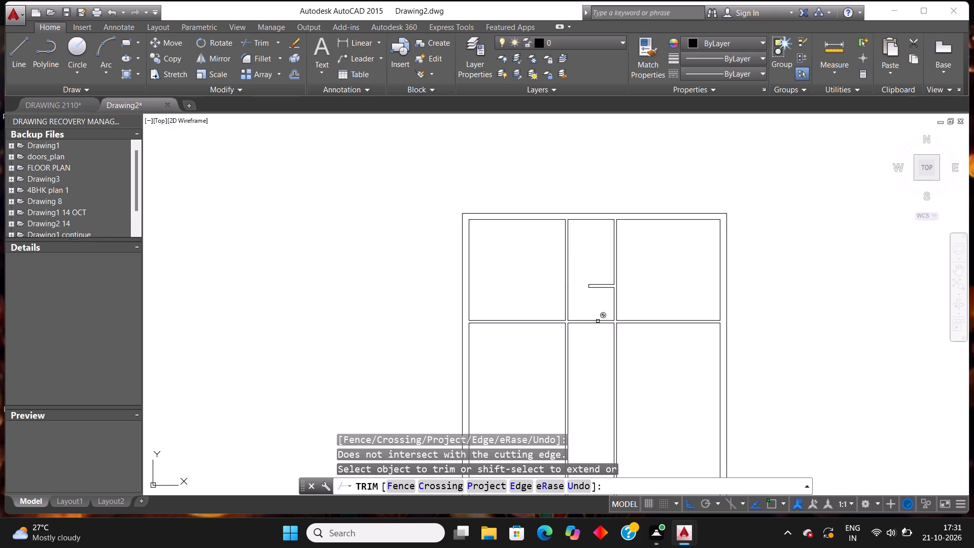
pyautogui.scroll(1, 598, 321)
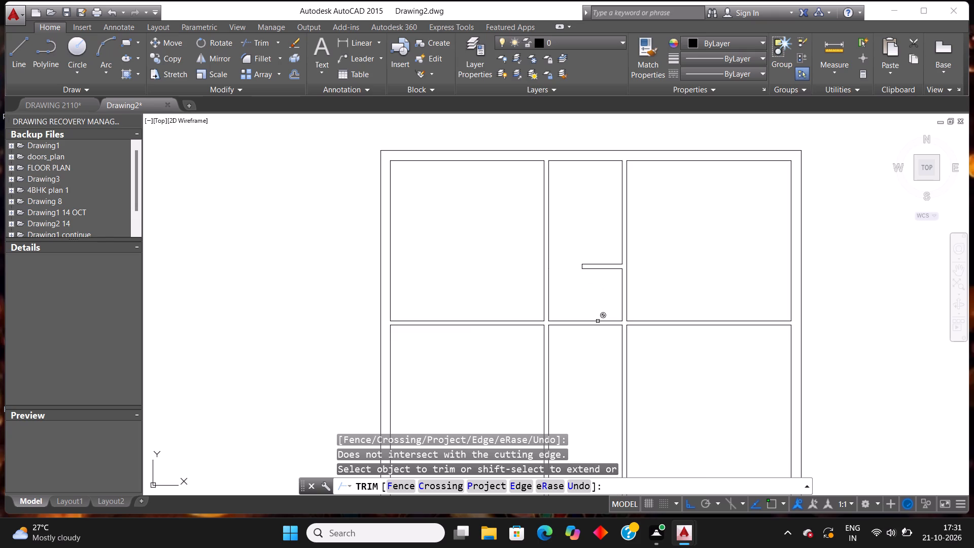
pyautogui.press('Escape')
pyautogui.press('Escape')
# Extend the top-left room's bottom wall line across the left vertical partition to its right face.
pyautogui.write('ex')
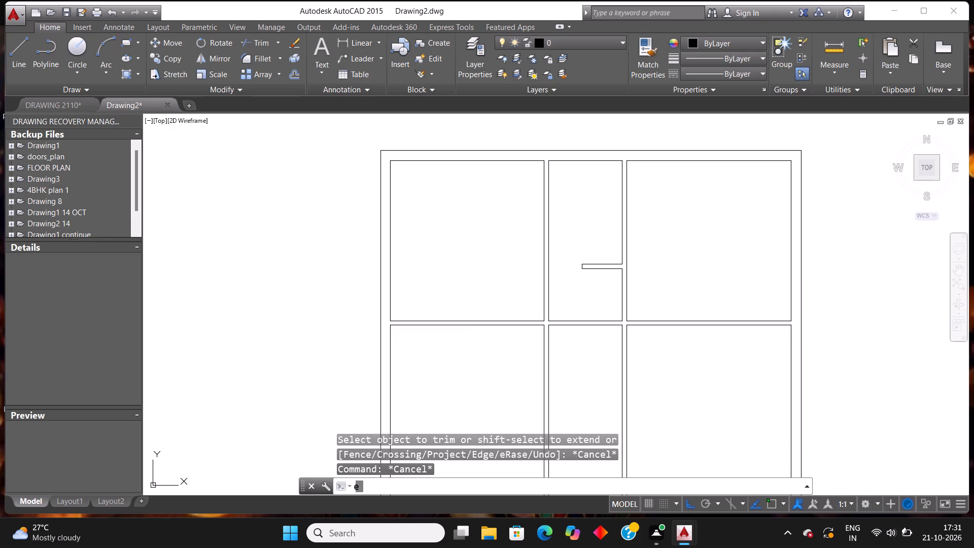
pyautogui.press('Return')
pyautogui.press('Return')
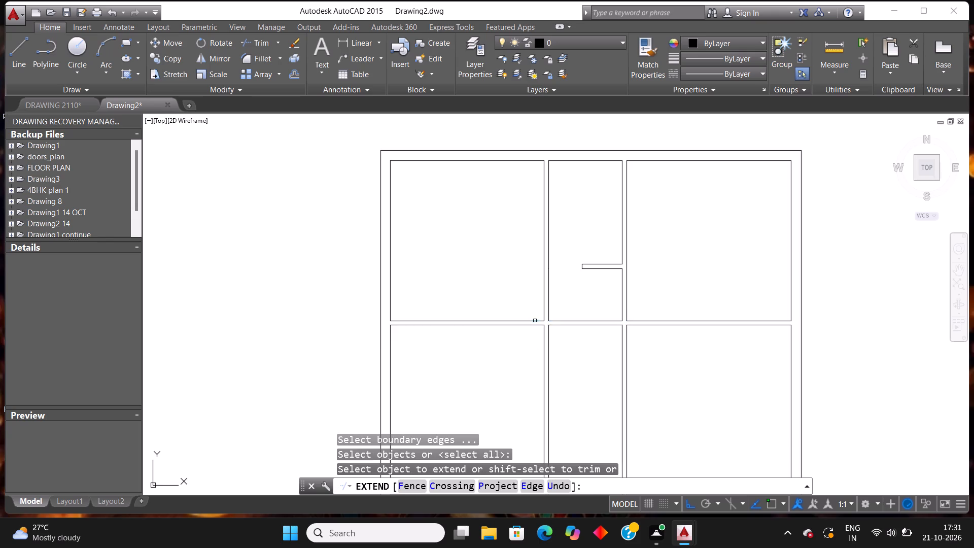
pyautogui.click(539, 321)
pyautogui.press('Escape')
pyautogui.press('Escape')
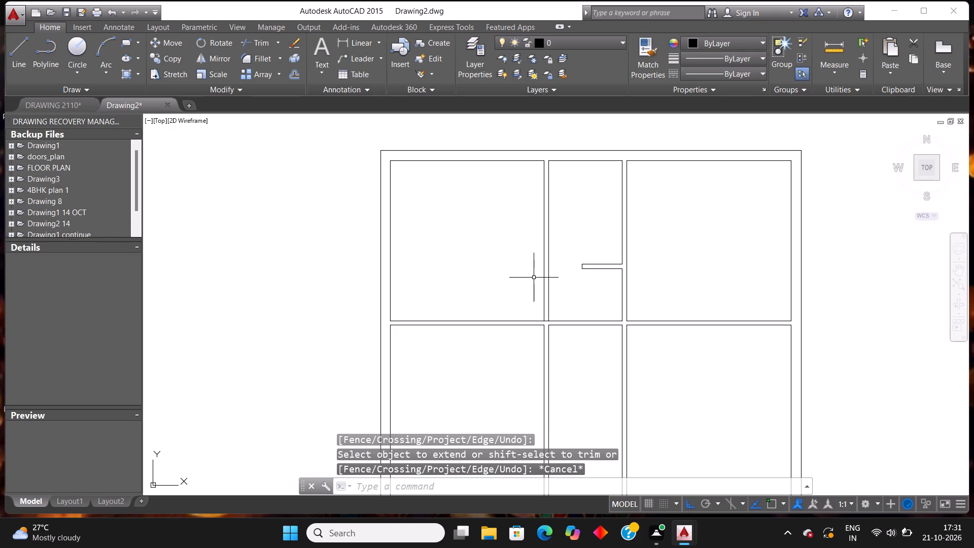
# Offset the top-left room's bottom wall line 3' upward to mark an opening in the left vertical partition.
pyautogui.write('off')
pyautogui.press('Return')
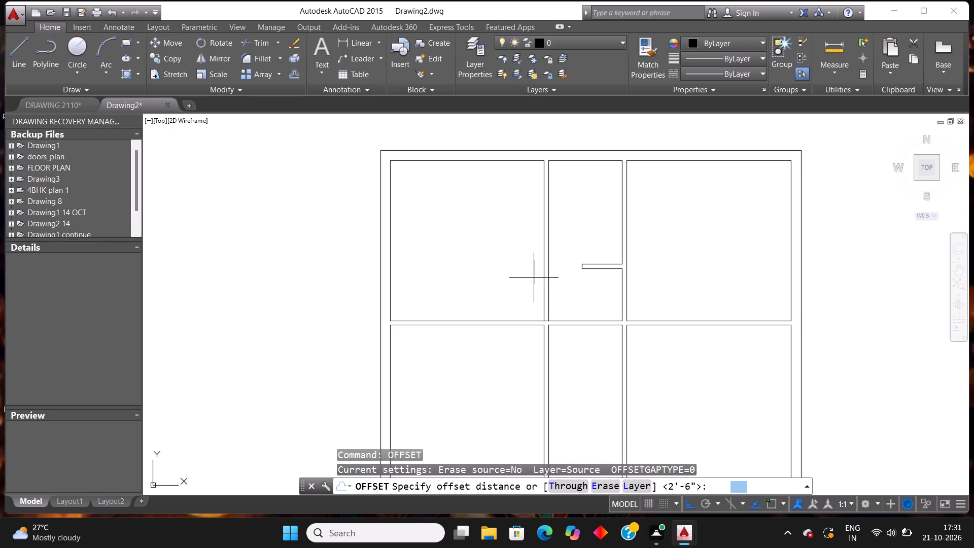
pyautogui.write("3'")
pyautogui.press('Return')
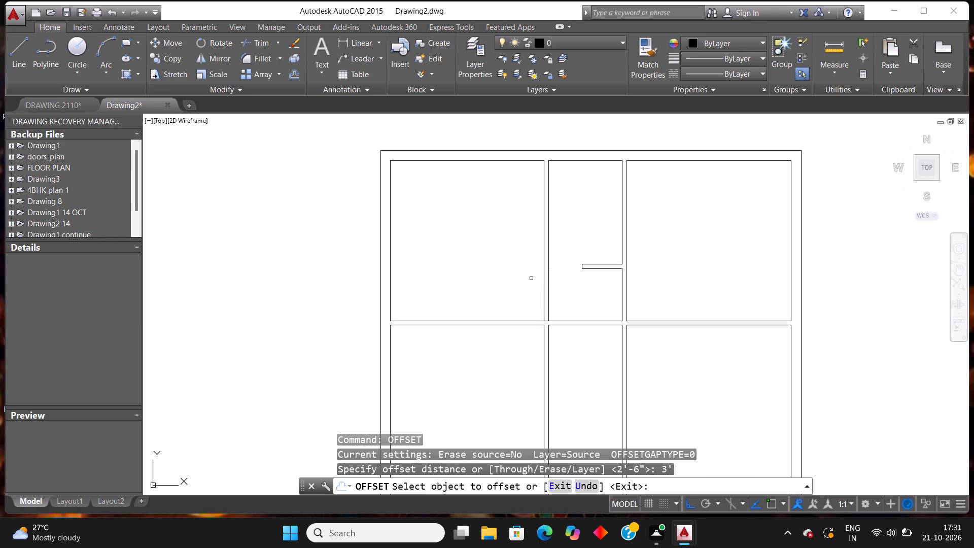
pyautogui.click(534, 321)
pyautogui.click(506, 216)
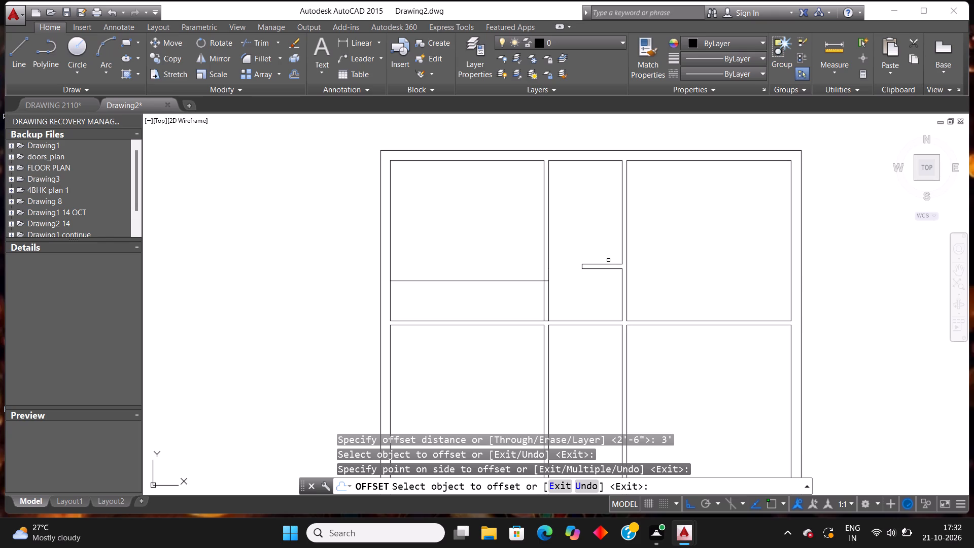
pyautogui.scroll(1, 548, 270)
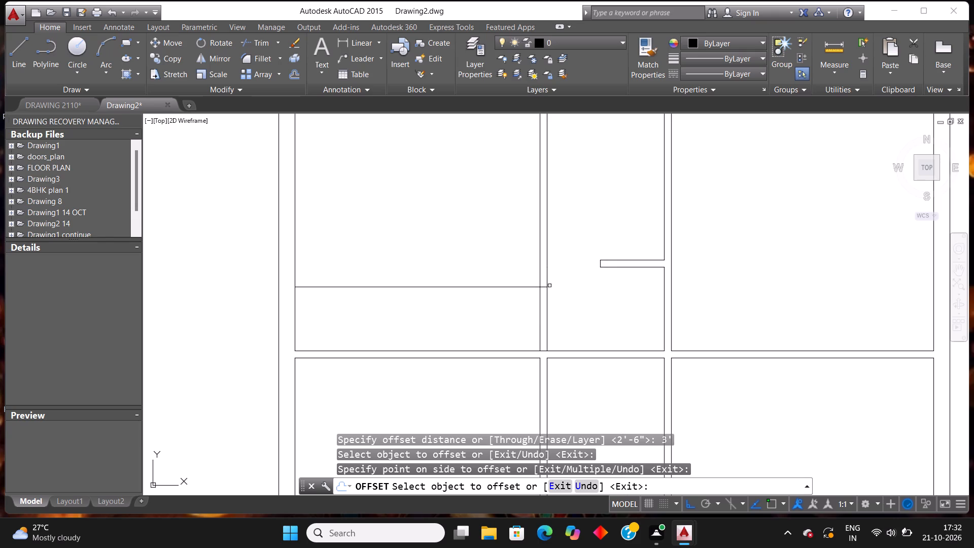
pyautogui.press('Escape')
# Trim the left vertical partition below the 3' line and that line's excess inside the top-left room, leaving a closed wall end.
pyautogui.write('tr')
pyautogui.press('Return')
pyautogui.press('Return')
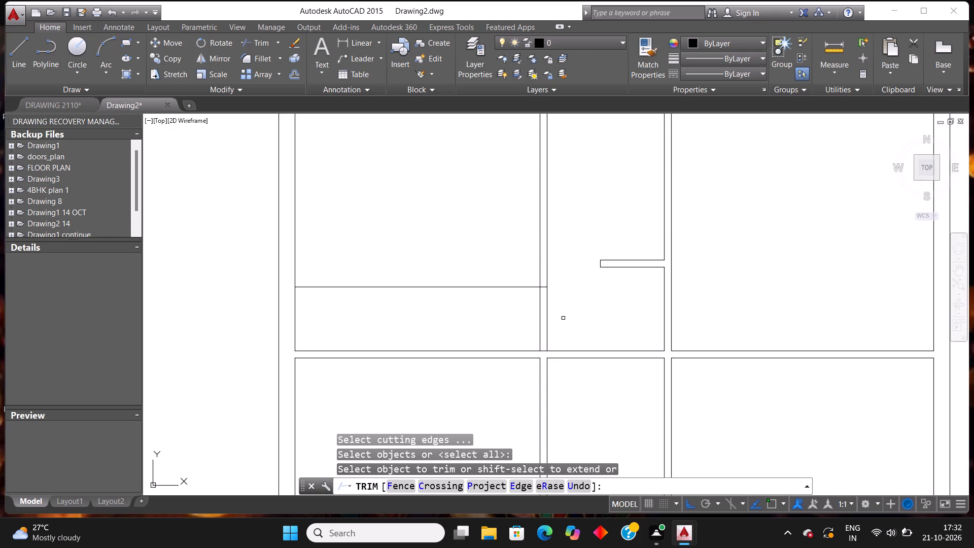
pyautogui.click(563, 318)
pyautogui.doubleClick(501, 319)
pyautogui.click(492, 263)
pyautogui.scroll(-2, 511, 260)
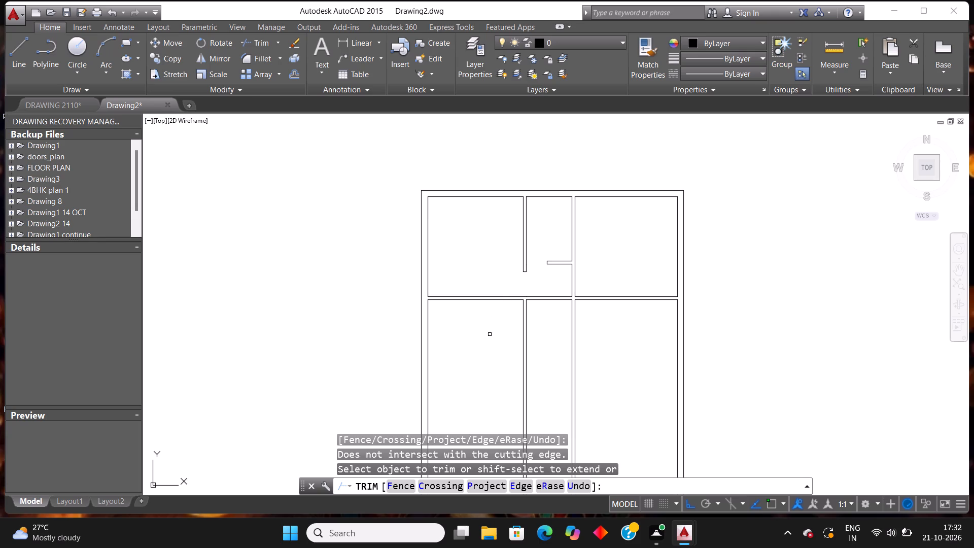
pyautogui.press('Escape')
# Extend the lower-left room's right wall line up through the horizontal partition to its upper face.
pyautogui.write('ex')
pyautogui.press('Return')
pyautogui.press('Return')
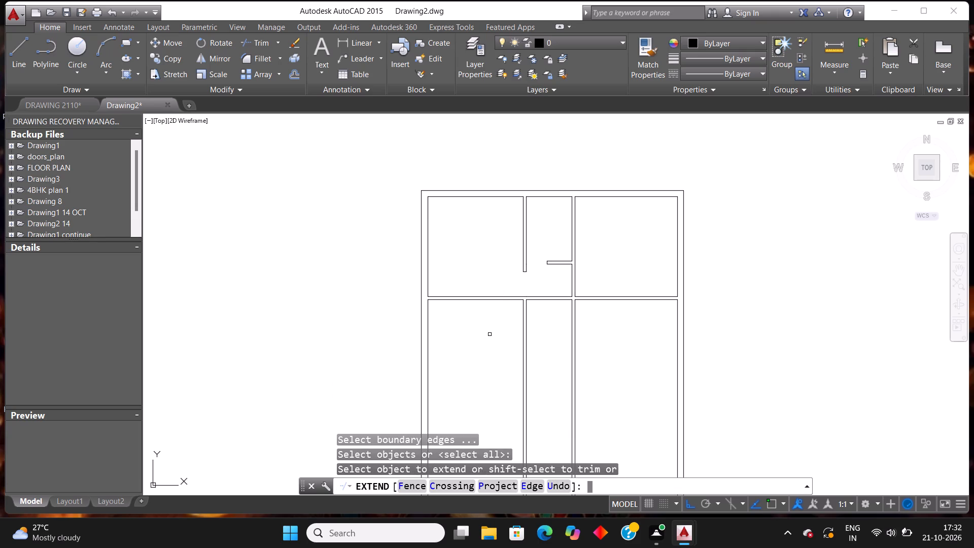
pyautogui.scroll(2, 553, 298)
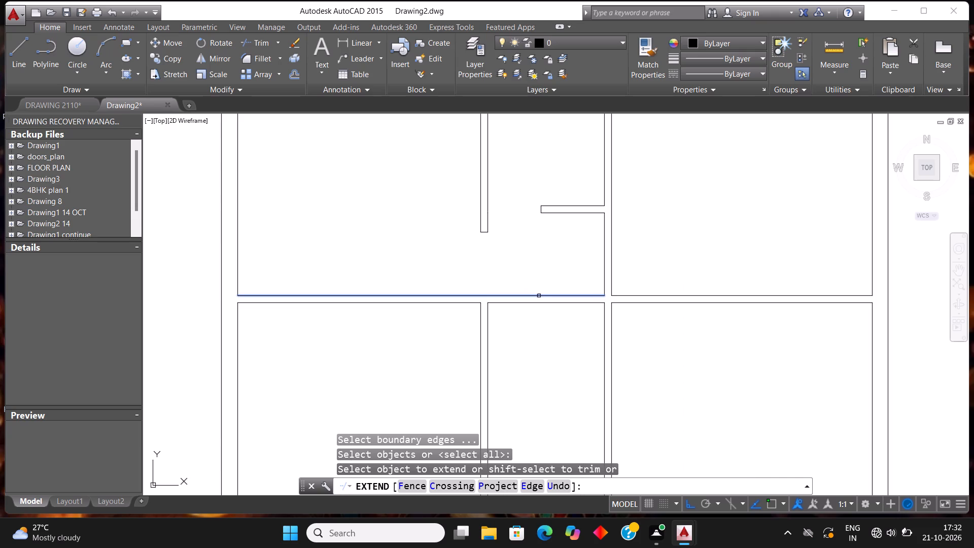
pyautogui.click(479, 317)
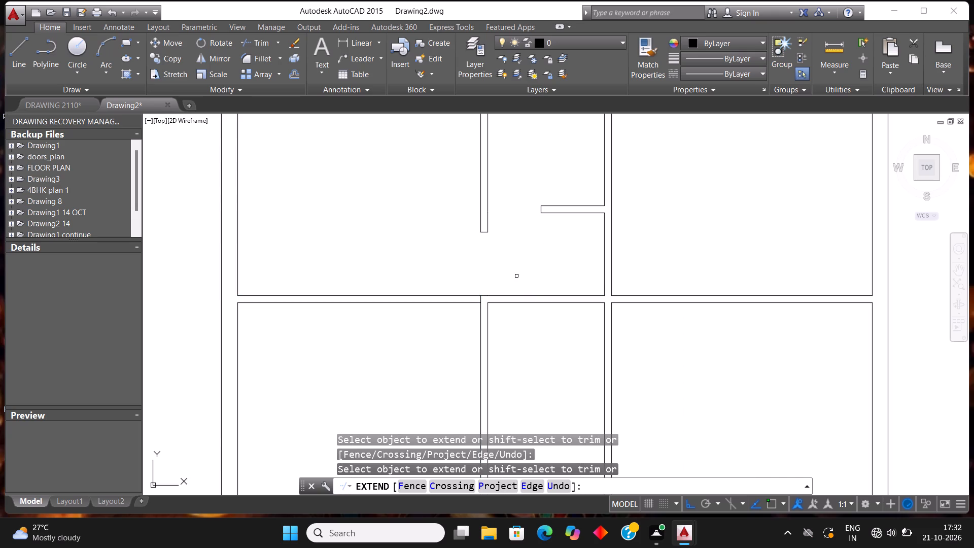
pyautogui.press('Escape')
pyautogui.press('Escape')
# Offset the lower-left room's right wall line 3' to the left to mark an opening in the horizontal partition.
pyautogui.write('off')
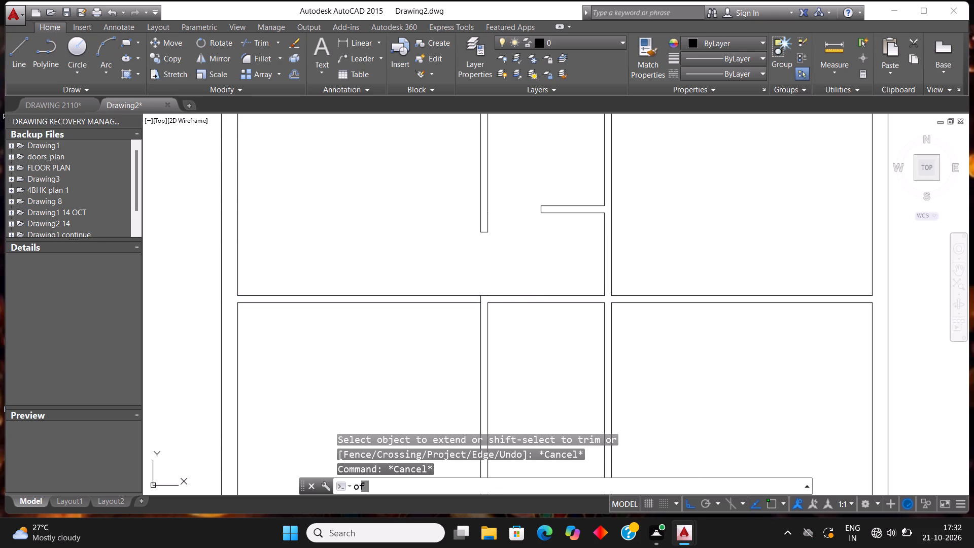
pyautogui.press('Return')
pyautogui.write("3'")
pyautogui.press('Return')
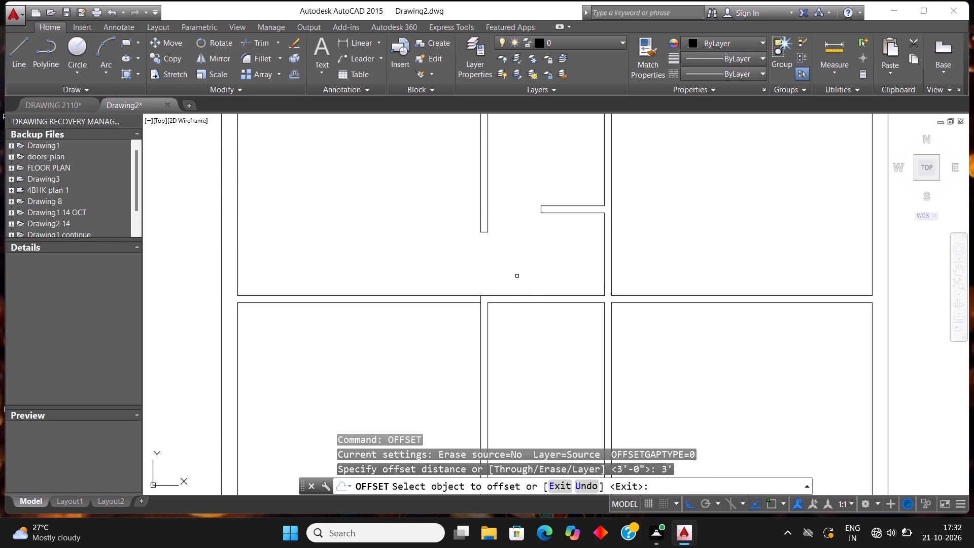
pyautogui.click(480, 310)
pyautogui.click(399, 234)
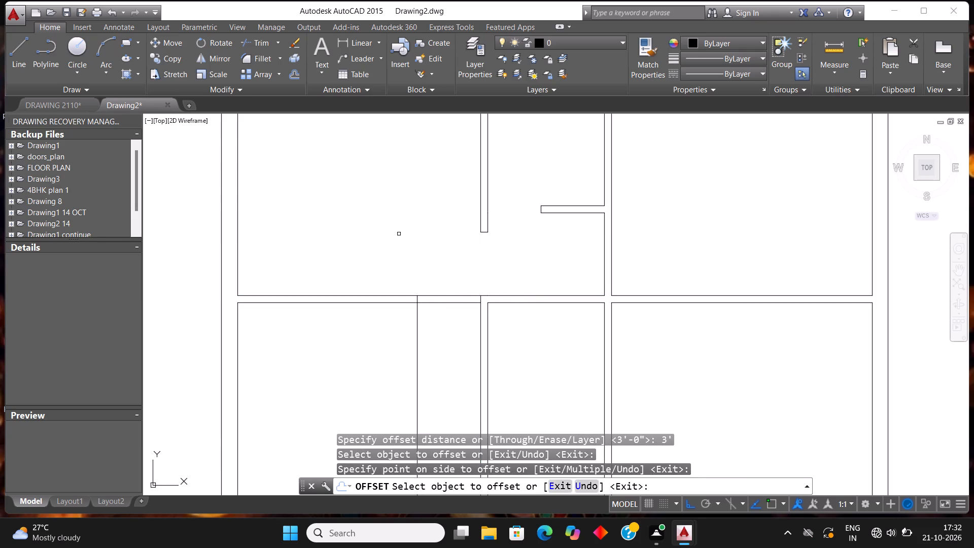
# Trim the horizontal partition between the 3' line and the lower-left room's right wall, plus that line's excess inside the lower-left room.
pyautogui.press('Escape')
pyautogui.press('Escape')
pyautogui.write('tr')
pyautogui.press('Return')
pyautogui.press('Return')
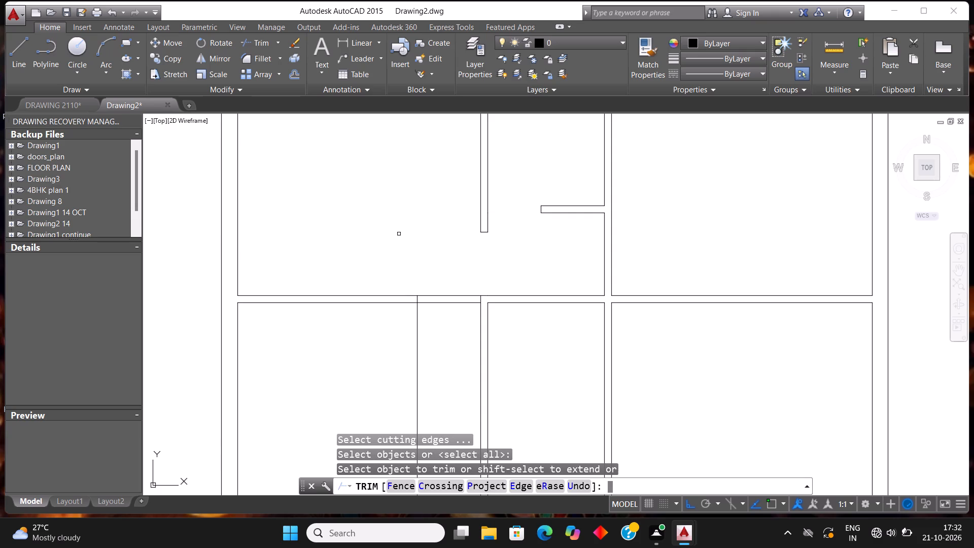
pyautogui.moveTo(458, 344); pyautogui.dragTo(461, 338)
pyautogui.click(442, 245)
pyautogui.click(436, 345)
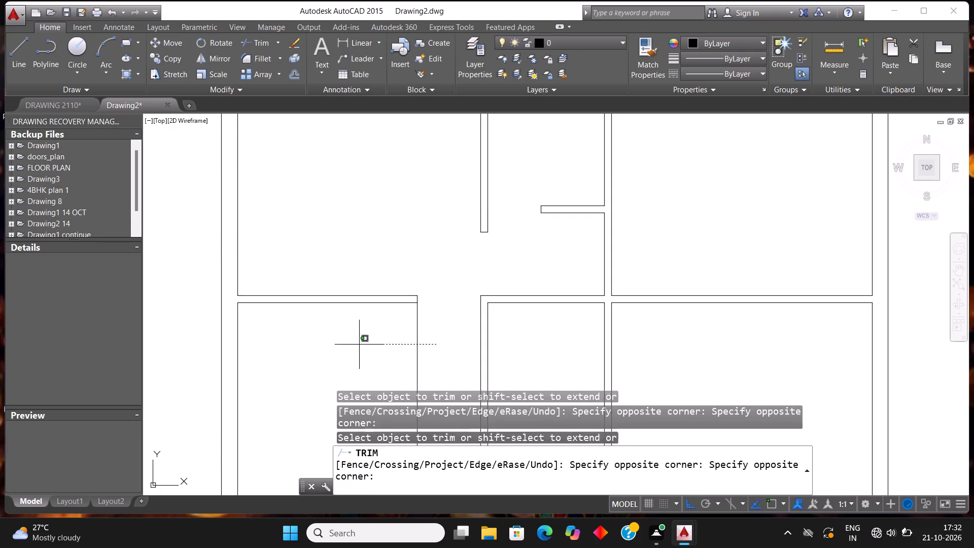
pyautogui.click(365, 345)
pyautogui.click(414, 334)
pyautogui.click(426, 328)
pyautogui.scroll(-3, 436, 314)
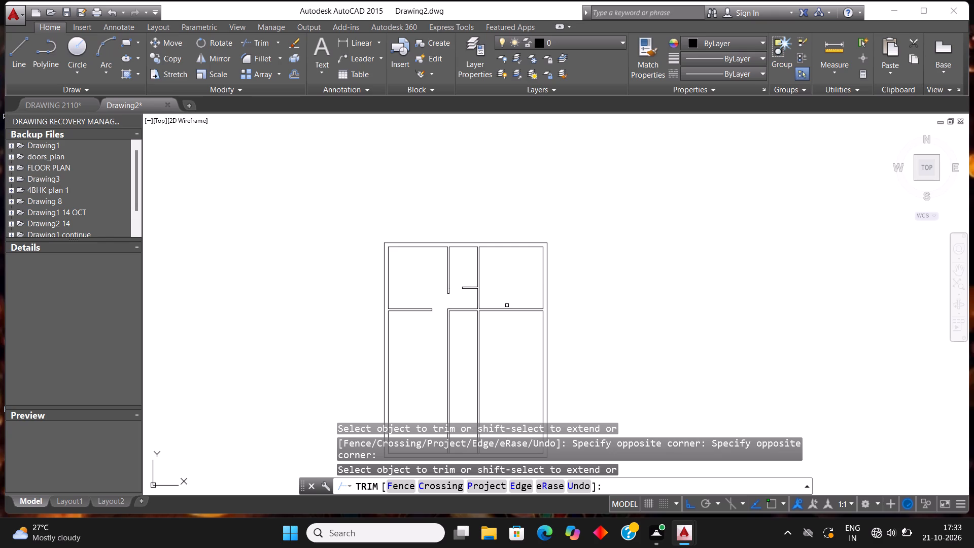
# Extend the top-right room's left wall line down through the horizontal partition to its lower face.
pyautogui.scroll(1, 478, 321)
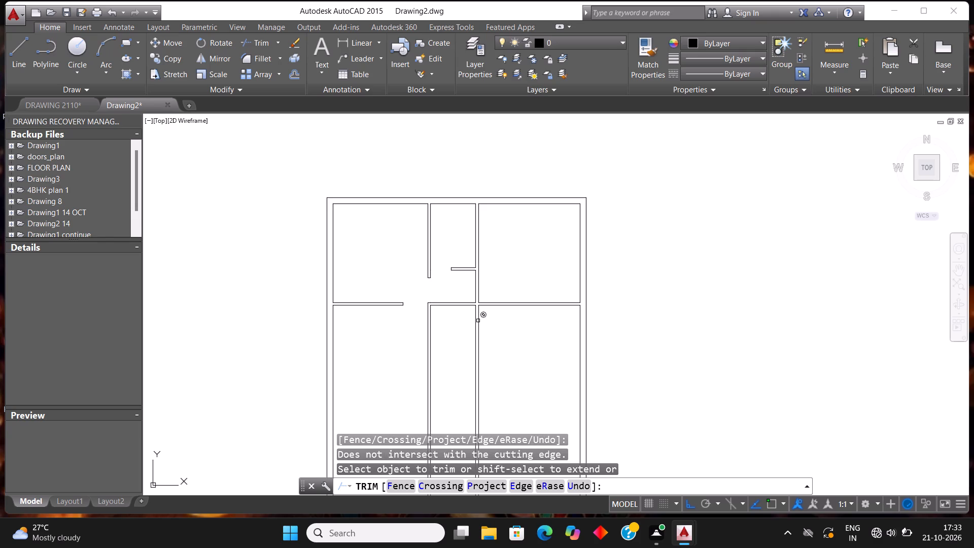
pyautogui.scroll(1, 526, 314)
pyautogui.press('Escape')
pyautogui.press('Escape')
pyautogui.write('ex')
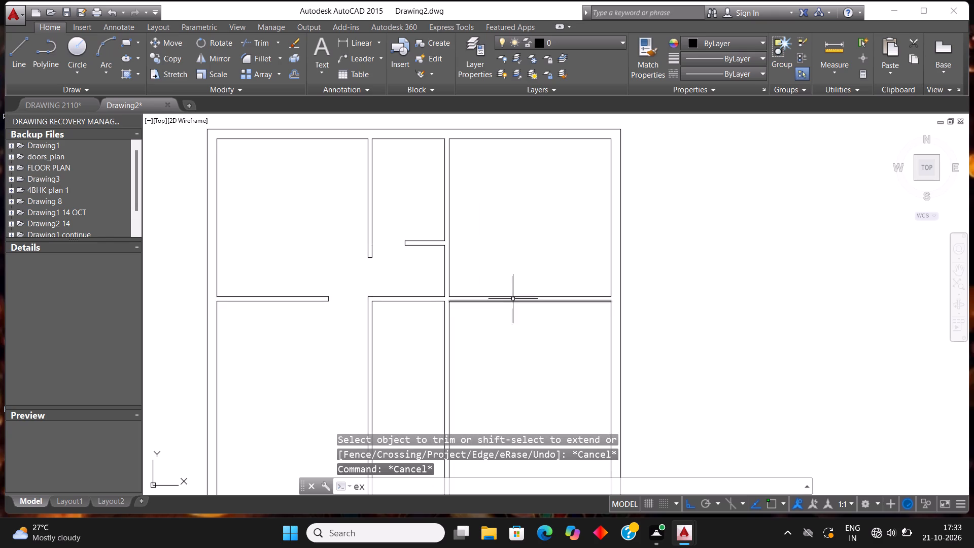
pyautogui.press('Return')
pyautogui.press('Return')
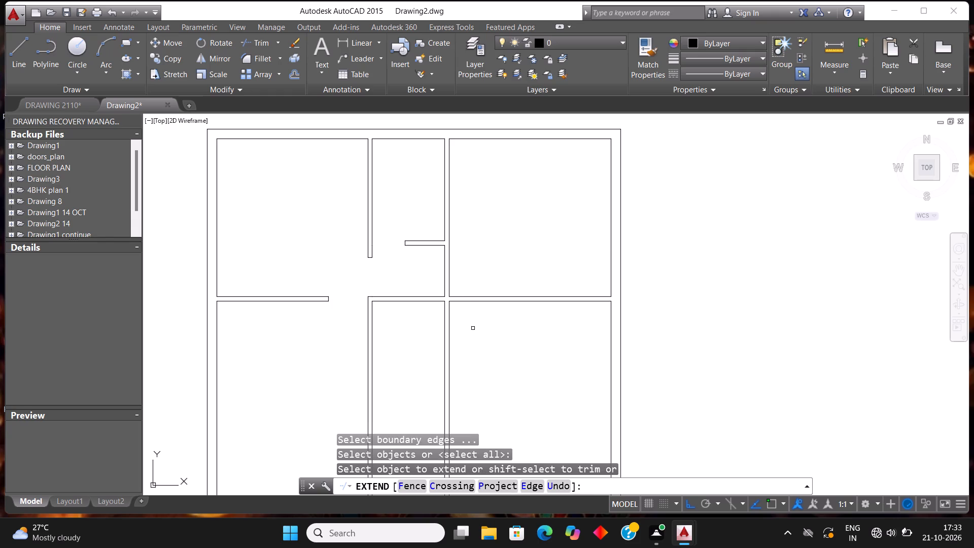
pyautogui.scroll(1, 473, 328)
pyautogui.scroll(-1, 472, 328)
pyautogui.scroll(1, 482, 289)
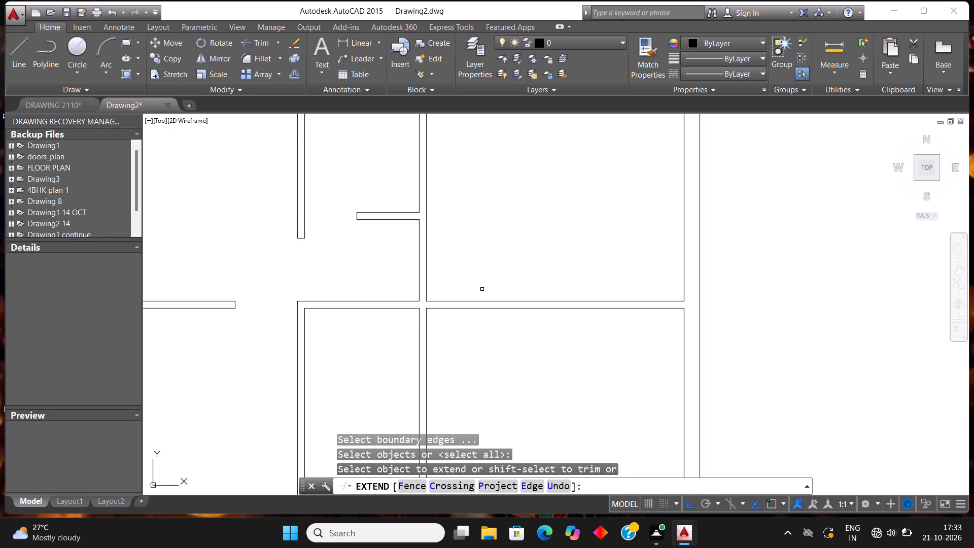
pyautogui.click(427, 294)
pyautogui.scroll(-2, 467, 286)
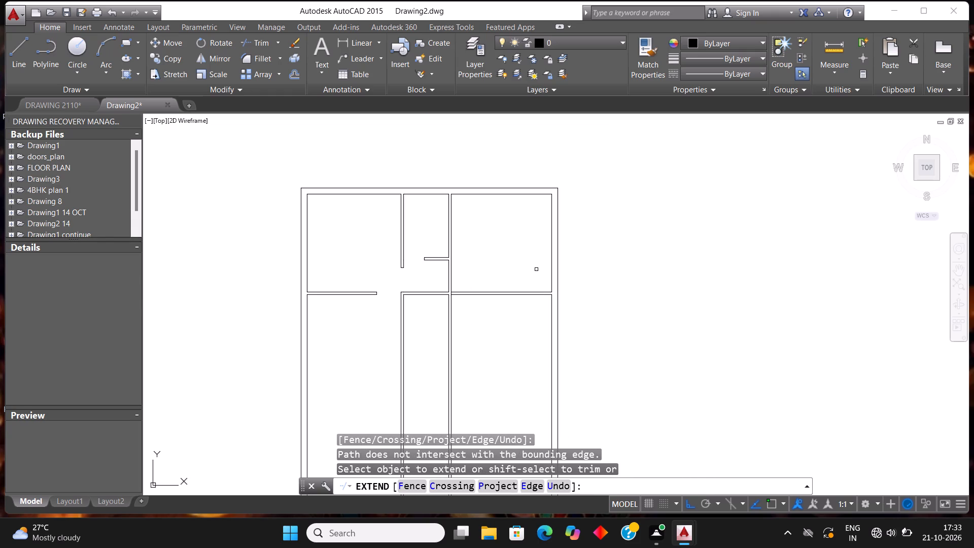
# Offset the top-right room's left wall line 3' to the right to mark an opening in the horizontal partition.
pyautogui.press('Escape')
pyautogui.press('Escape')
pyautogui.write('of')
pyautogui.press('Return')
pyautogui.write("3'")
pyautogui.press('Return')
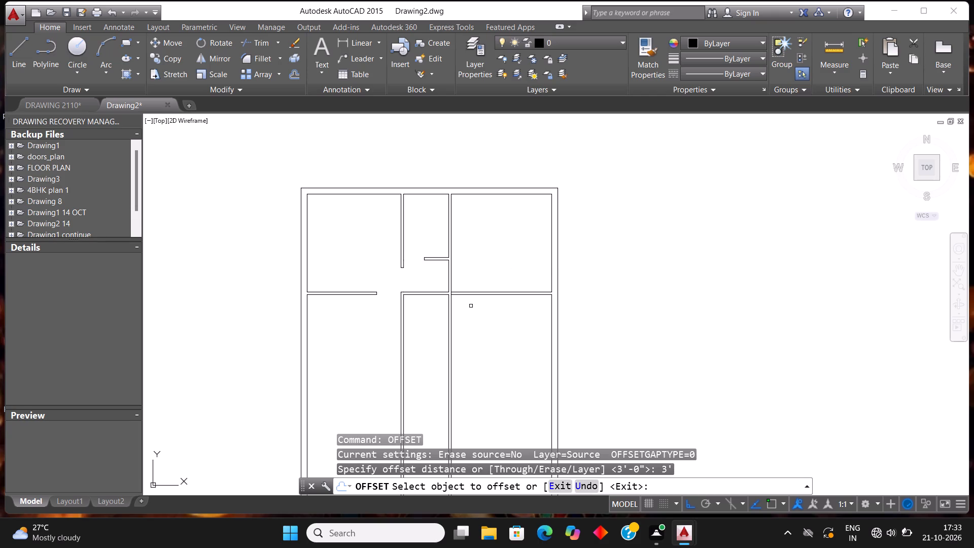
pyautogui.scroll(1, 479, 281)
pyautogui.click(433, 269)
pyautogui.click(500, 275)
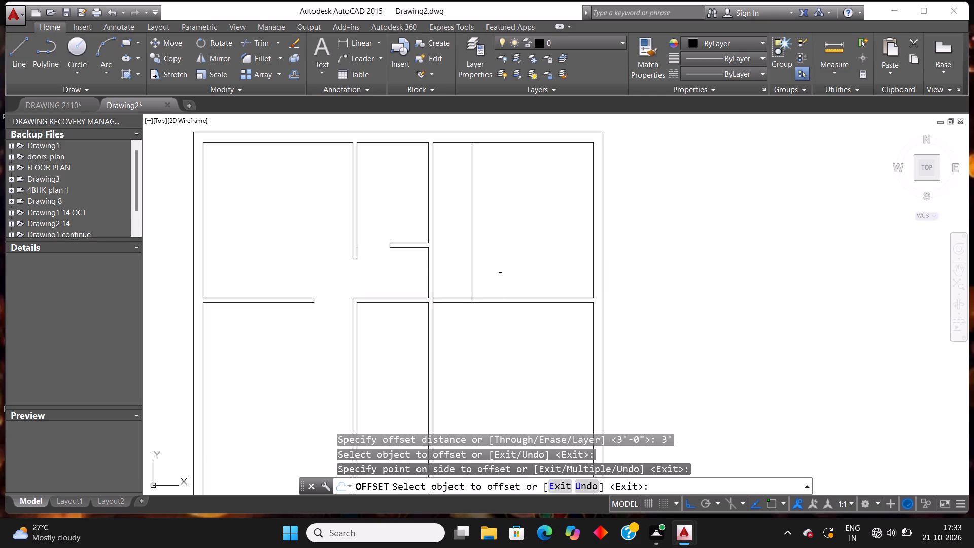
# Trim the horizontal partition between the top-right room's left wall and the 3' line, and try to trim that line's excess inside the room.
pyautogui.press('Escape')
pyautogui.press('Escape')
pyautogui.write('tr')
pyautogui.press('Return')
pyautogui.press('Return')
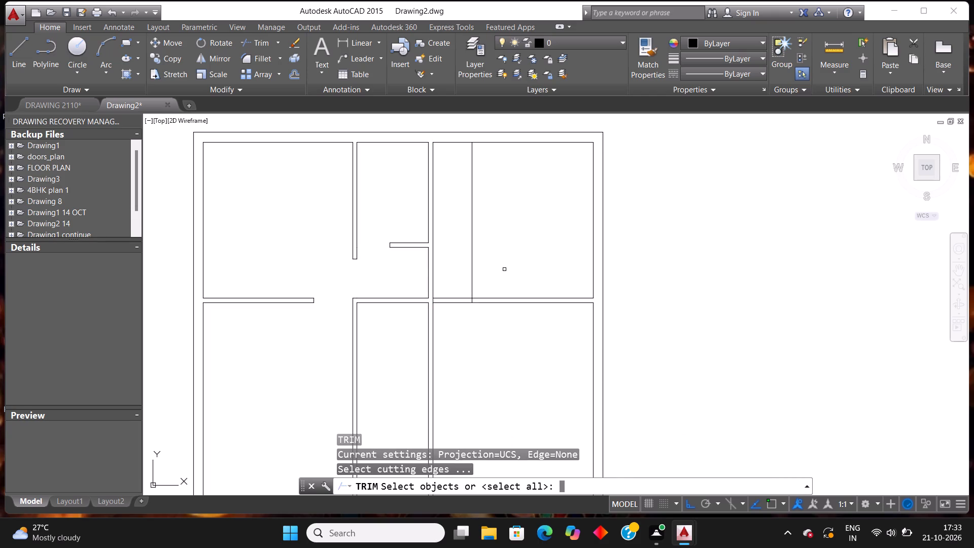
pyautogui.click(454, 362)
pyautogui.click(458, 270)
pyautogui.click(457, 247)
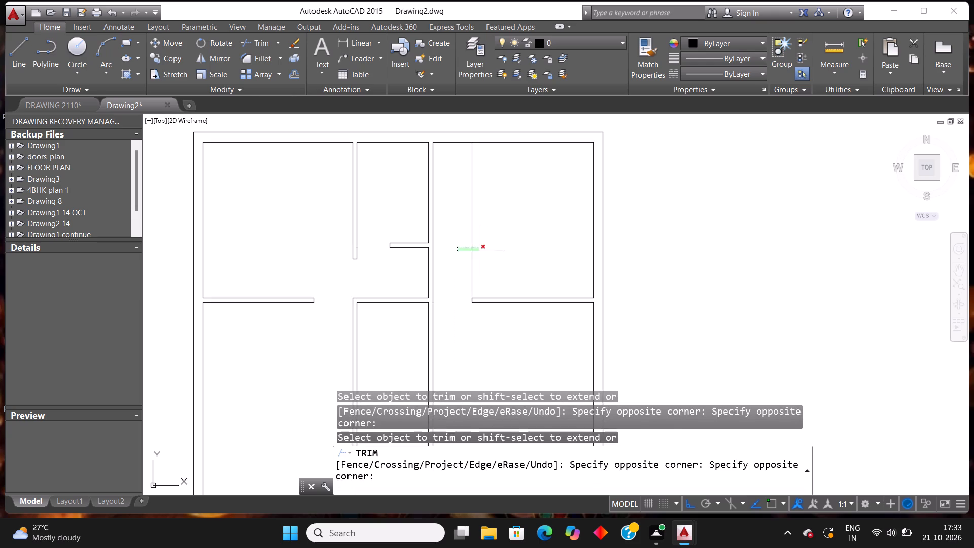
pyautogui.click(499, 247)
# Offset the outer line of the plan's top wall 4'8" upward.
pyautogui.scroll(-1, 499, 247)
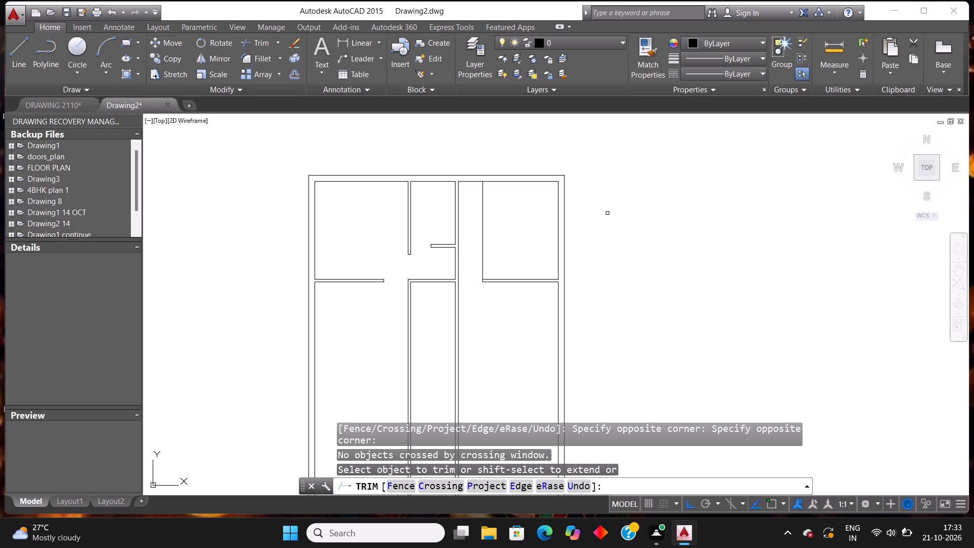
pyautogui.scroll(-2, 580, 160)
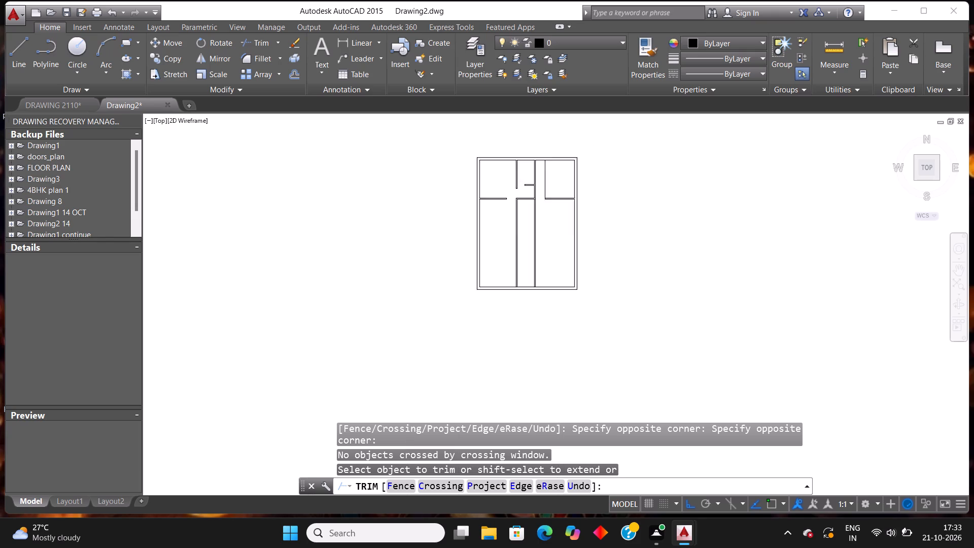
pyautogui.scroll(-1, 588, 137)
pyautogui.scroll(3, 592, 123)
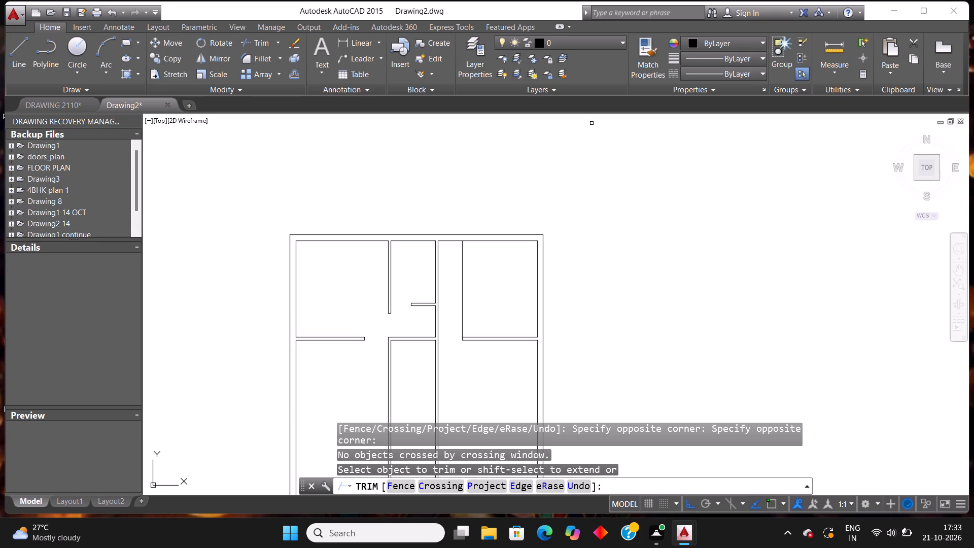
pyautogui.press('Escape')
pyautogui.press('Escape')
pyautogui.write('off')
pyautogui.press('Return')
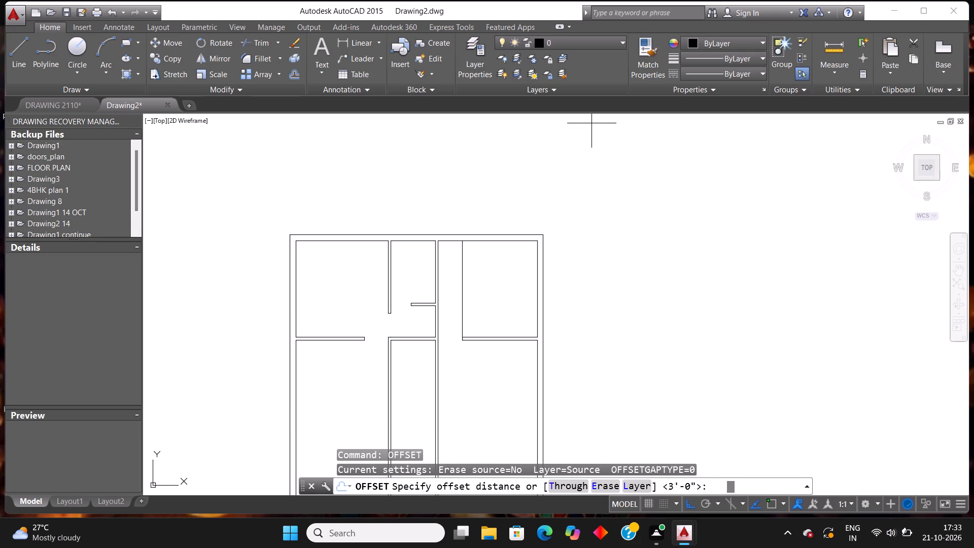
pyautogui.write('4\'8"')
pyautogui.press('Return')
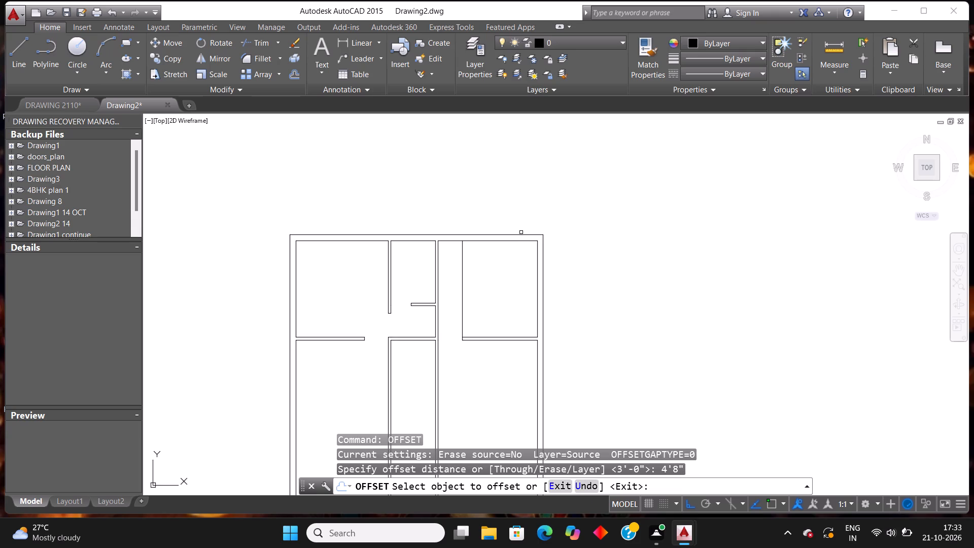
pyautogui.click(519, 235)
pyautogui.click(521, 184)
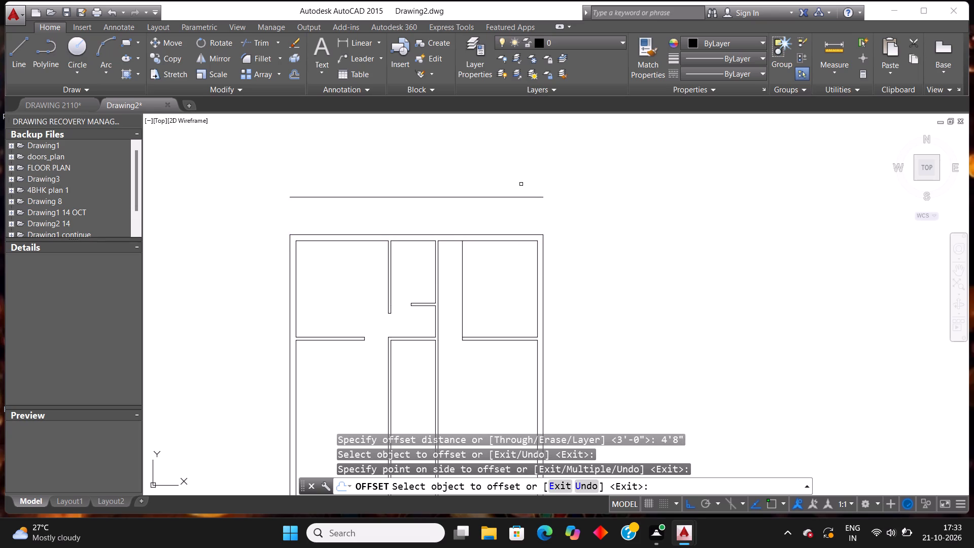
pyautogui.press('Escape')
pyautogui.press('Escape')
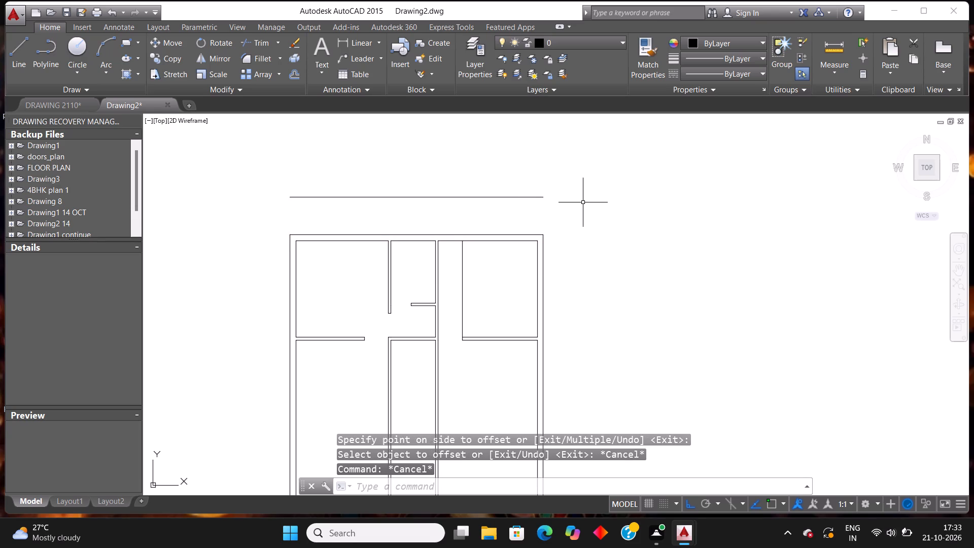
# Offset the new line above the plan 9" upward to give the wall its thickness.
pyautogui.write('off')
pyautogui.press('Return')
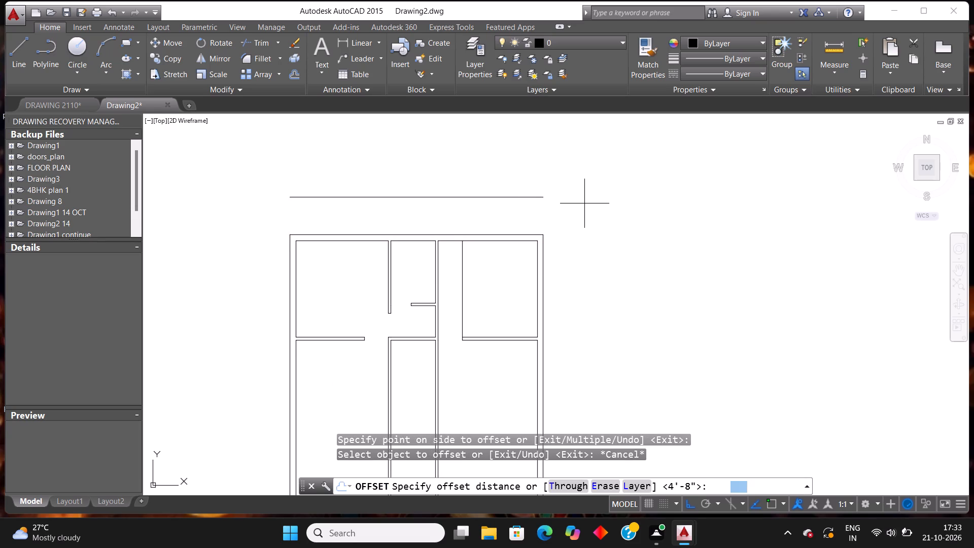
pyautogui.press('4')
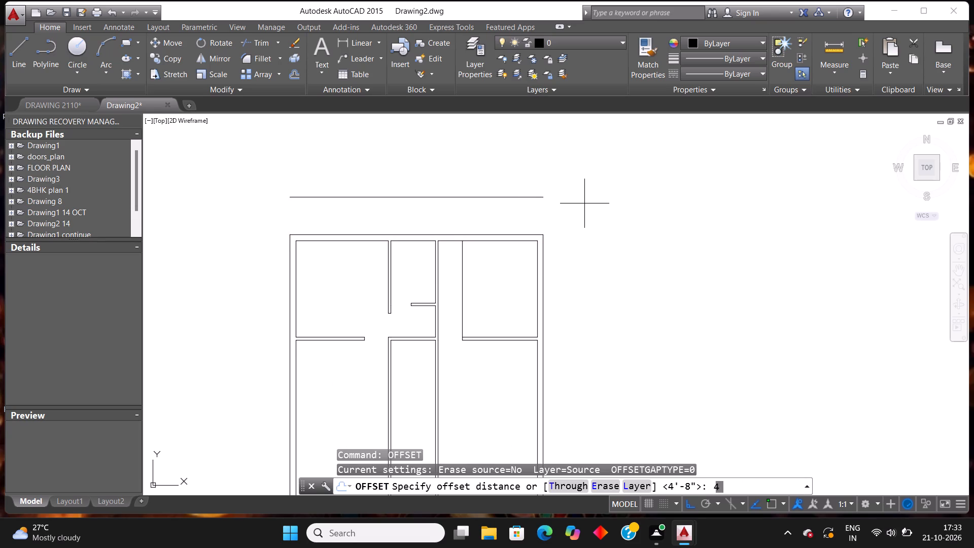
pyautogui.press('BackSpace')
pyautogui.write('9"')
pyautogui.press('Return')
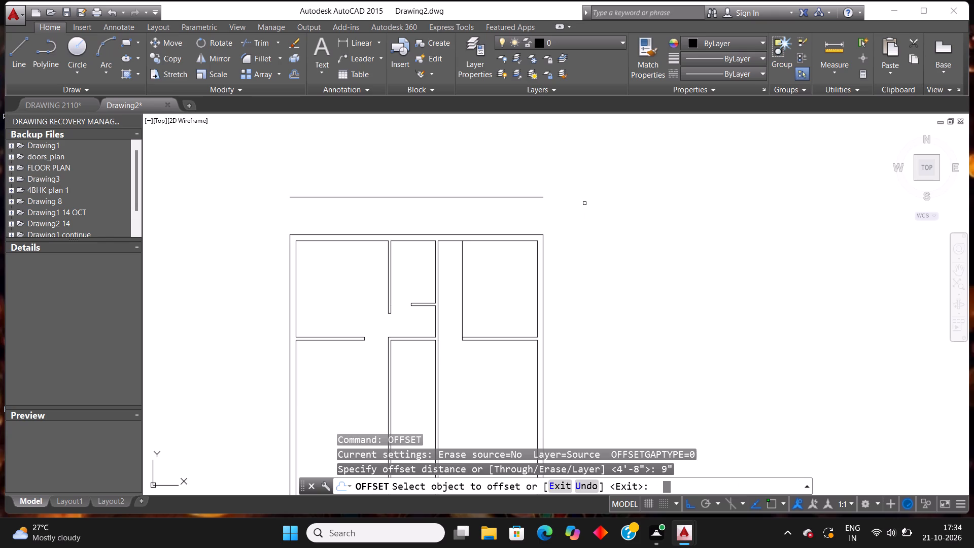
pyautogui.click(515, 198)
pyautogui.click(513, 165)
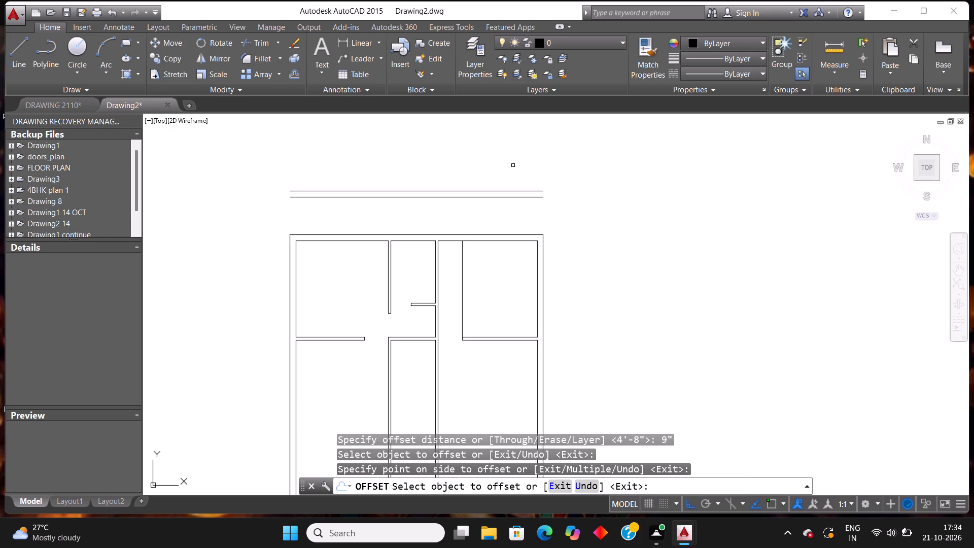
pyautogui.press('Escape')
pyautogui.press('Escape')
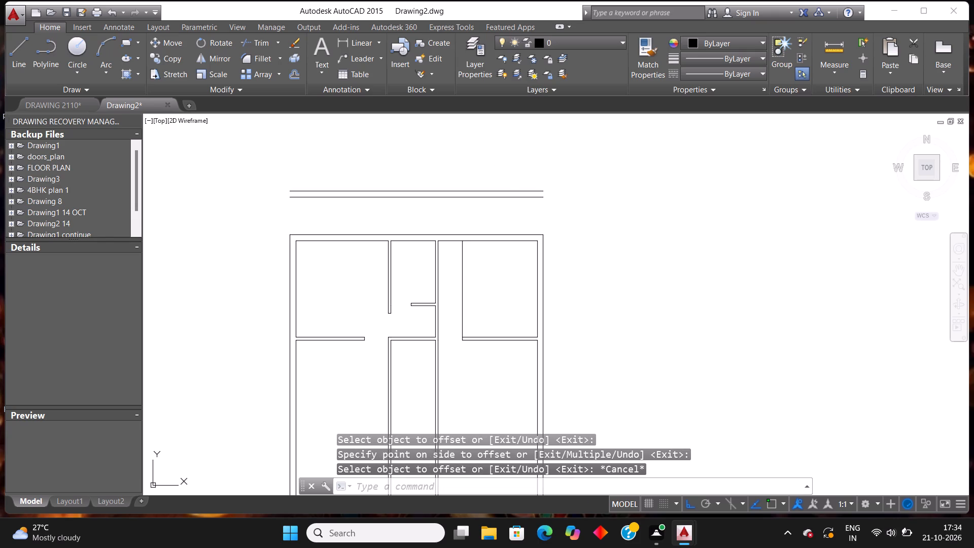
# Extend the outer and inner lines of the right outer wall up to the upper line of the new top wall.
pyautogui.write('ex')
pyautogui.press('Return')
pyautogui.press('Return')
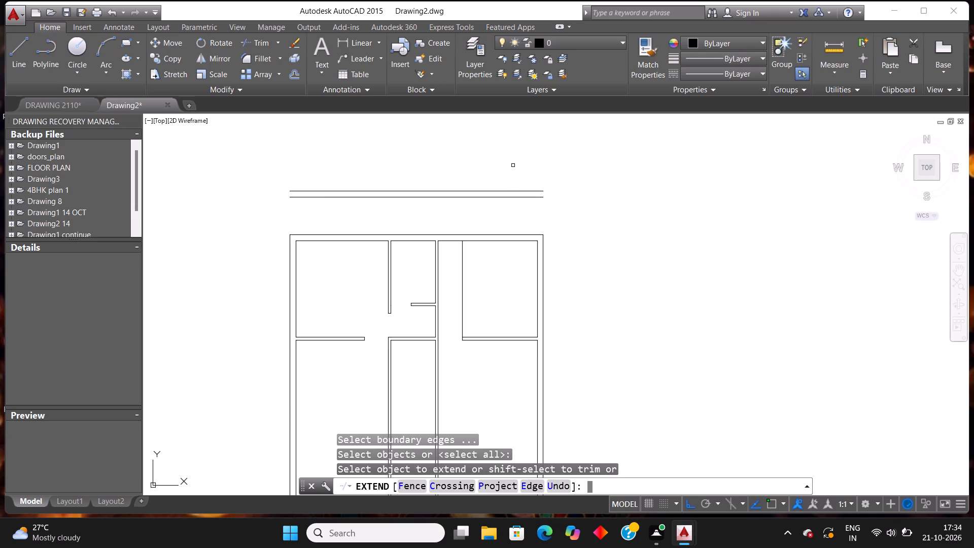
pyautogui.click(543, 250)
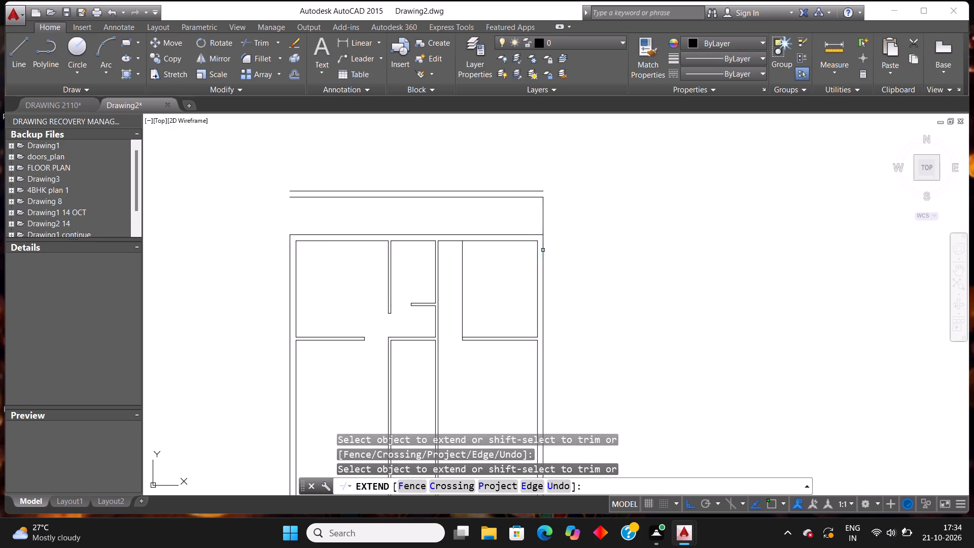
pyautogui.click(542, 213)
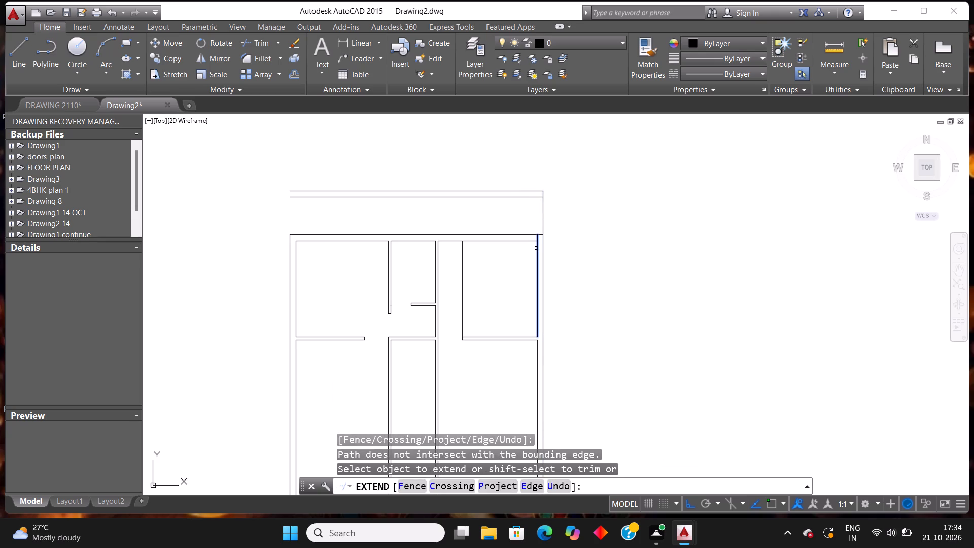
pyautogui.click(536, 248)
pyautogui.click(538, 244)
pyautogui.click(540, 215)
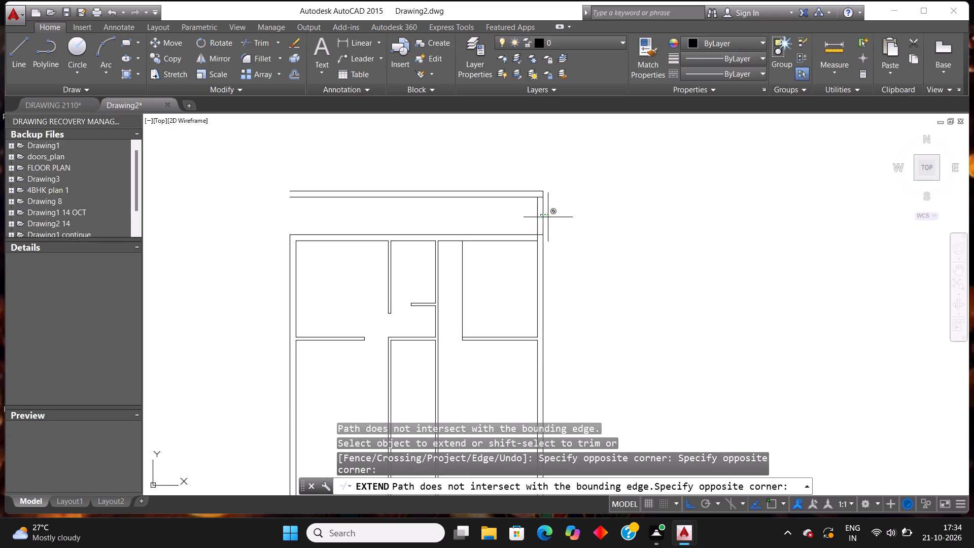
pyautogui.click(526, 213)
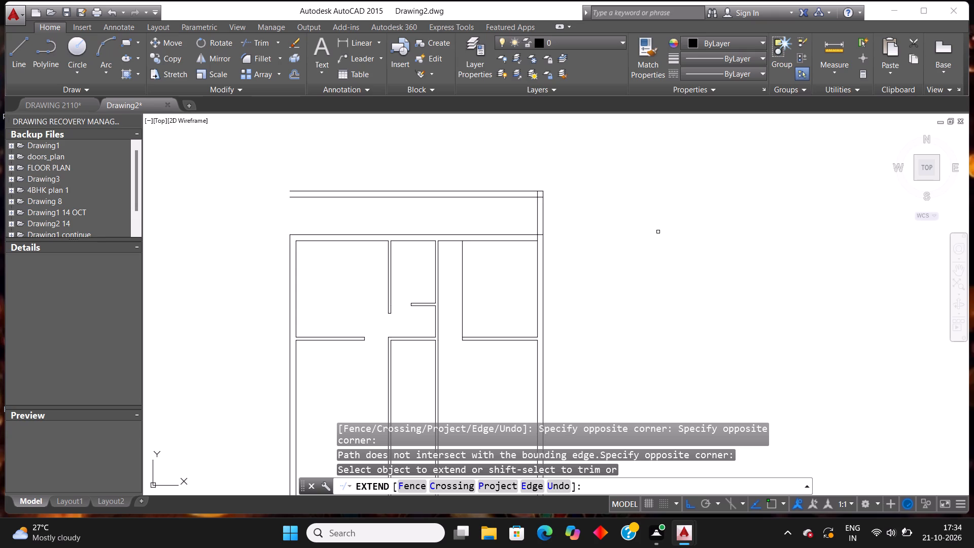
pyautogui.press('Escape')
pyautogui.press('Escape')
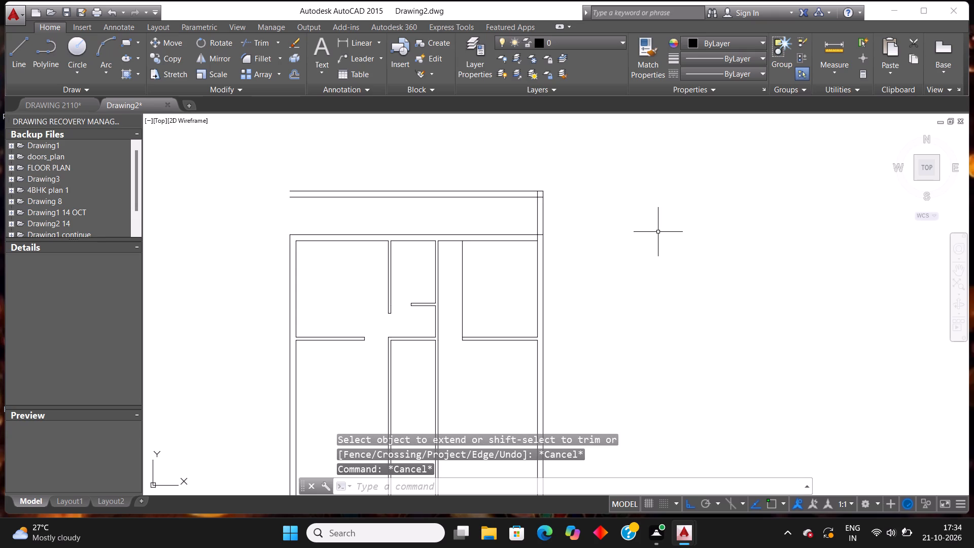
# Offset the inner line of the right outer wall 7'3" to the left, across the new space above the plan.
pyautogui.write('off')
pyautogui.press('Return')
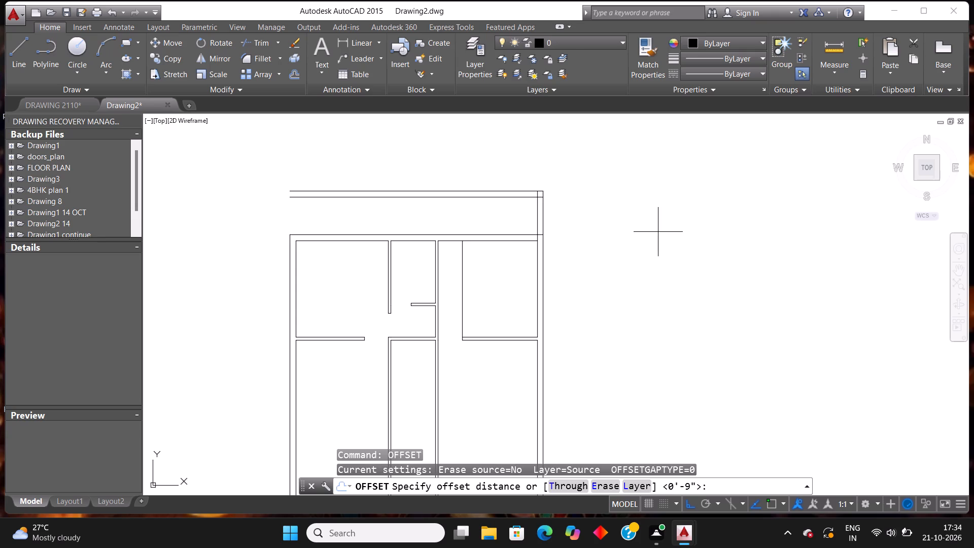
pyautogui.write('7\'3"')
pyautogui.press('Return')
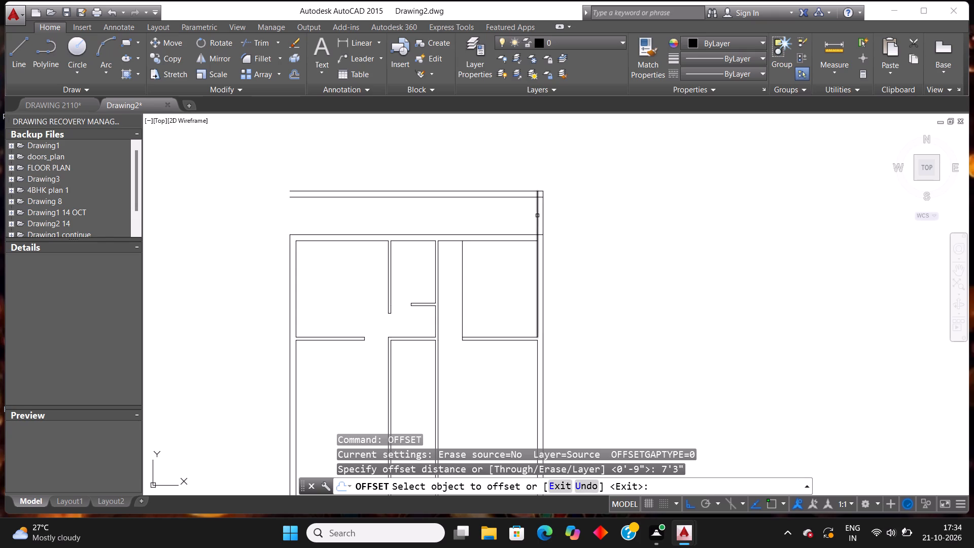
pyautogui.click(537, 216)
pyautogui.click(488, 155)
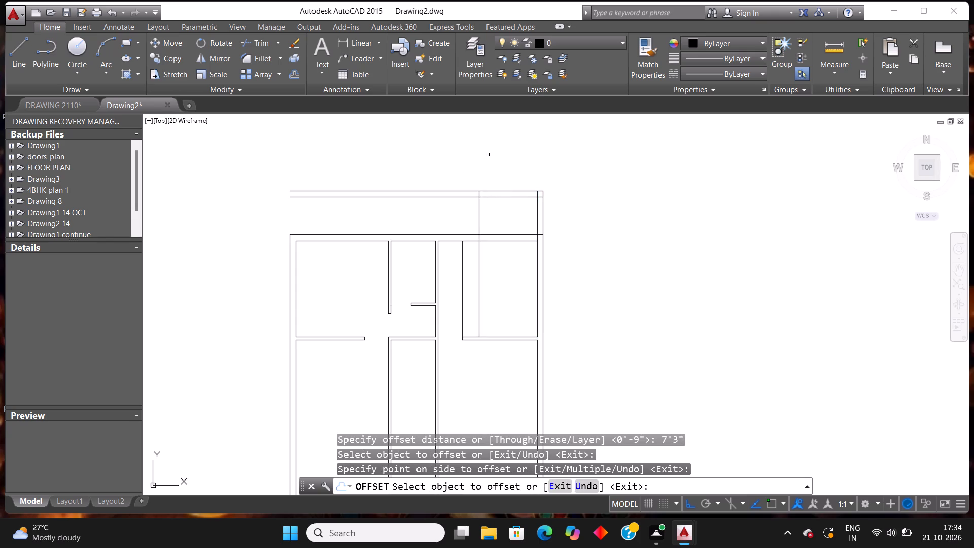
pyautogui.press('Escape')
pyautogui.press('Escape')
# Trim the 7'3" offset line below the plan's top wall outer line, and the 3' line's excess inside the top-right room.
pyautogui.write('tr')
pyautogui.press('Return')
pyautogui.press('Return')
pyautogui.click(507, 273)
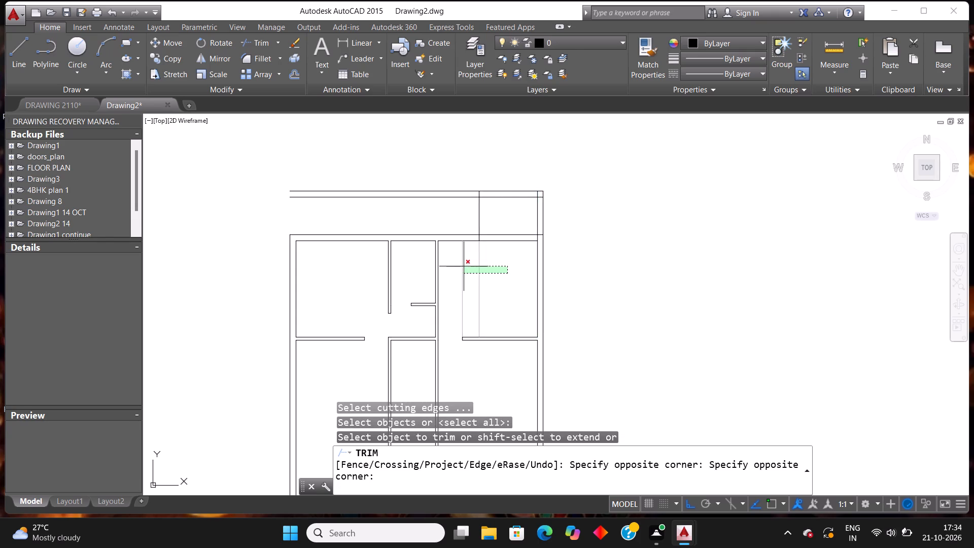
pyautogui.click(473, 267)
pyautogui.scroll(3, 476, 256)
pyautogui.click(478, 204)
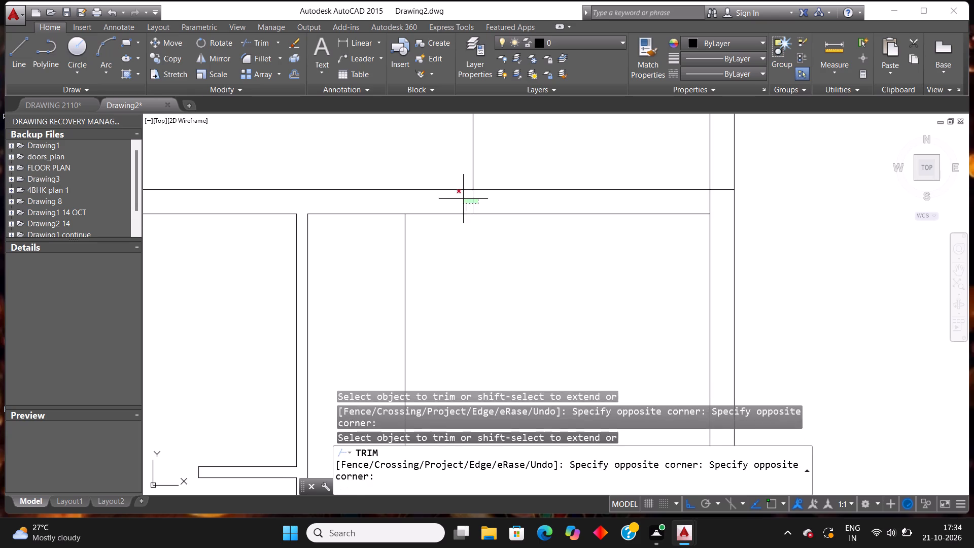
pyautogui.click(455, 196)
pyautogui.scroll(-4, 521, 251)
pyautogui.click(529, 267)
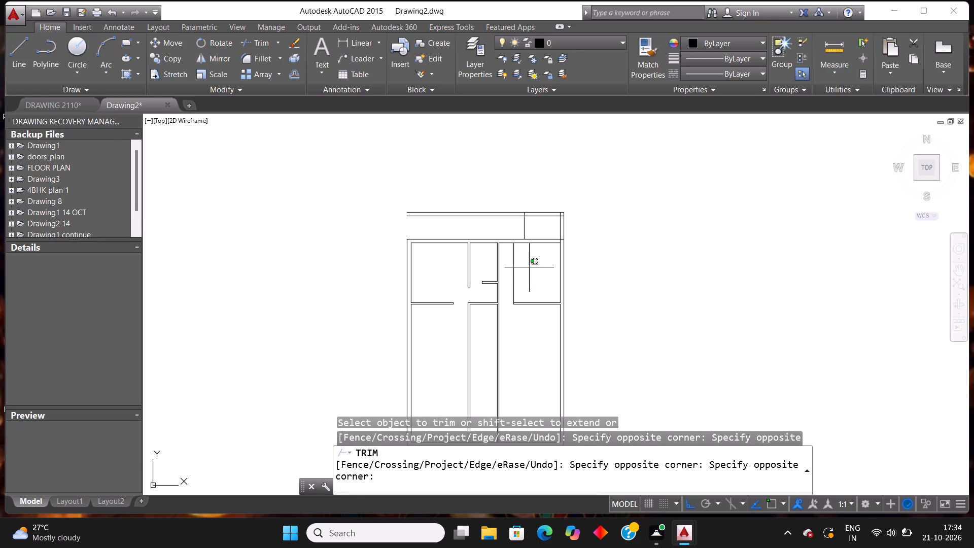
pyautogui.click(511, 288)
# Trim the overlapping lines where the right outer wall meets the plan's top wall and the new upper wall.
pyautogui.scroll(1, 554, 192)
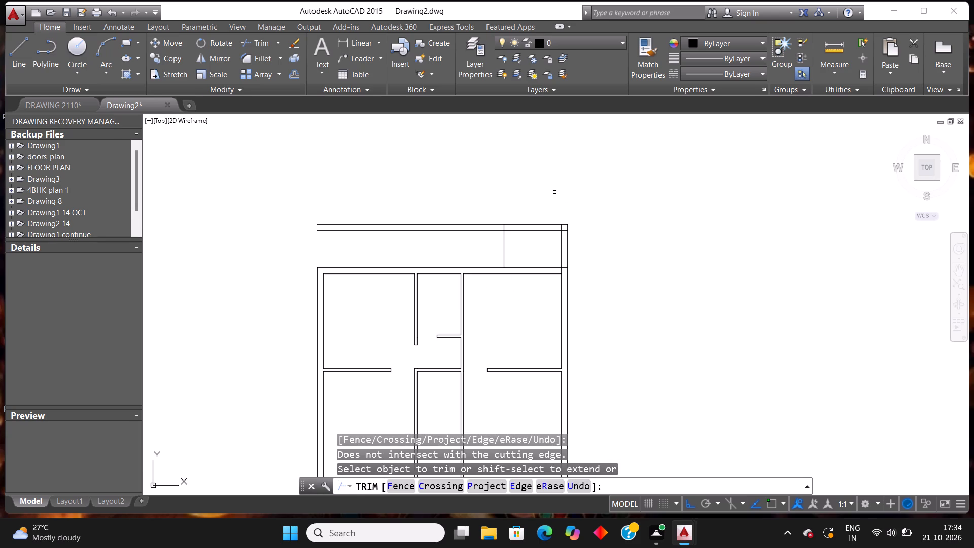
pyautogui.scroll(1, 554, 192)
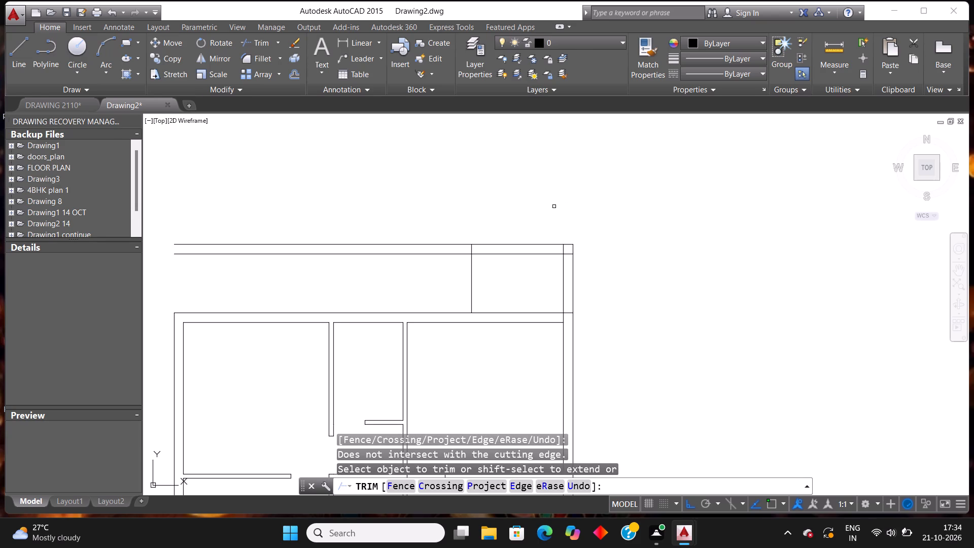
pyautogui.scroll(3, 554, 336)
pyautogui.click(576, 290)
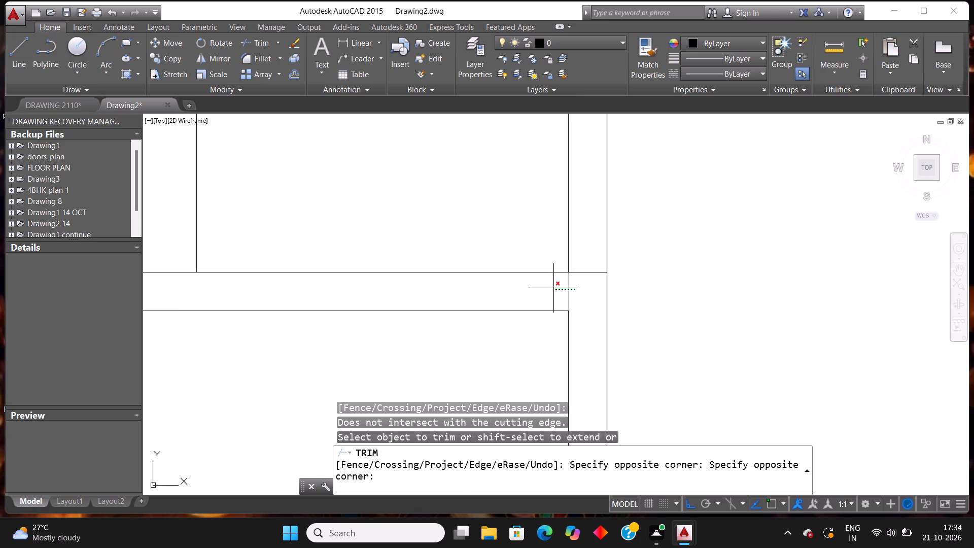
pyautogui.click(553, 288)
pyautogui.scroll(-3, 566, 284)
pyautogui.scroll(3, 583, 275)
pyautogui.click(542, 334)
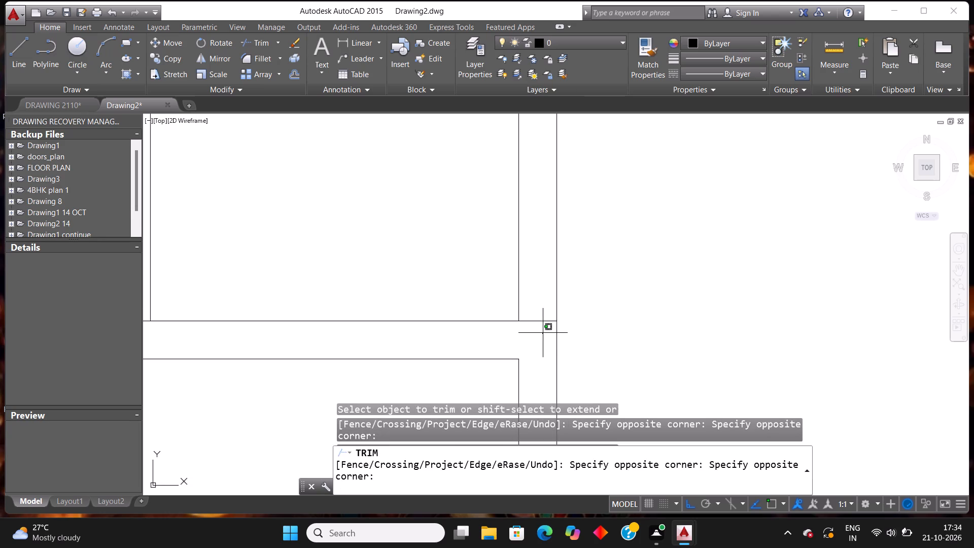
pyautogui.click(538, 293)
pyautogui.scroll(-5, 553, 284)
pyautogui.scroll(5, 561, 271)
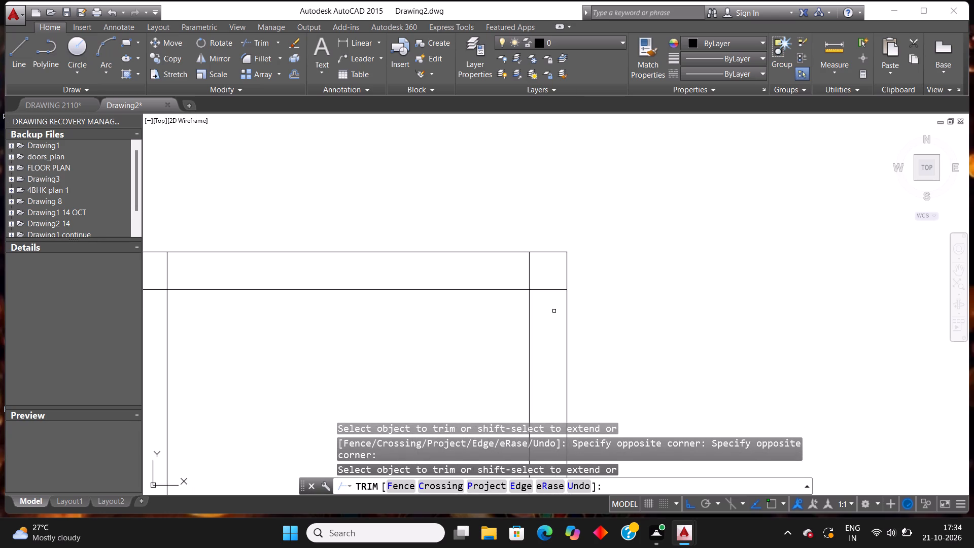
pyautogui.click(554, 311)
pyautogui.click(548, 281)
pyautogui.click(539, 267)
pyautogui.click(516, 273)
pyautogui.scroll(-3, 599, 252)
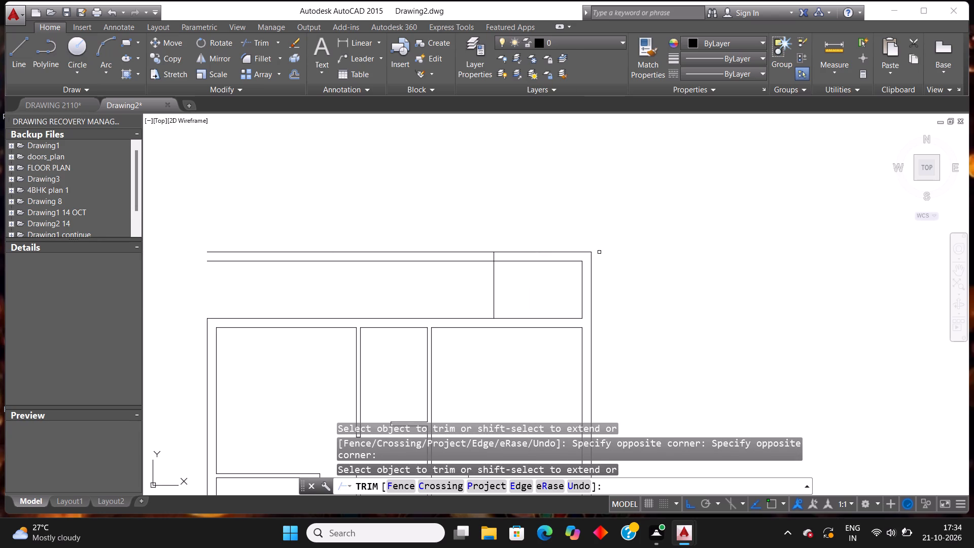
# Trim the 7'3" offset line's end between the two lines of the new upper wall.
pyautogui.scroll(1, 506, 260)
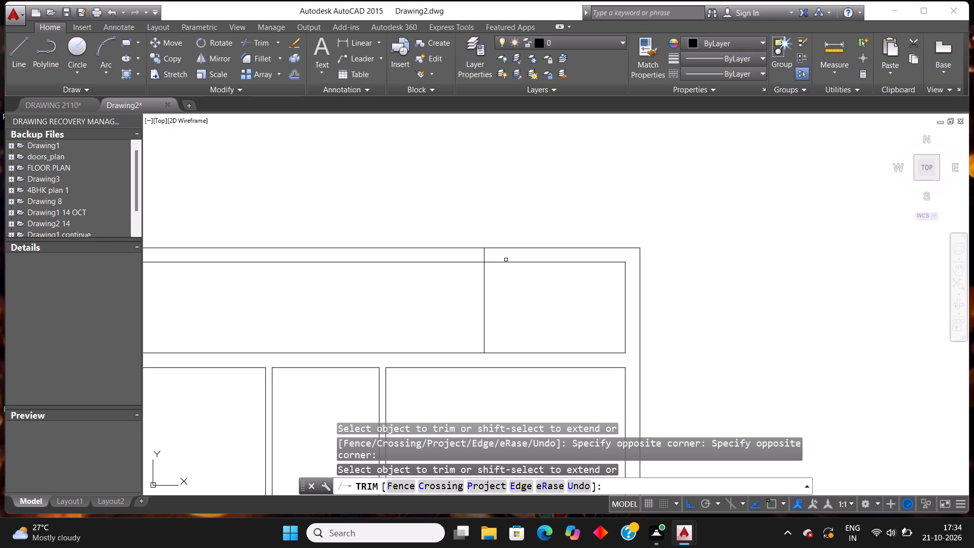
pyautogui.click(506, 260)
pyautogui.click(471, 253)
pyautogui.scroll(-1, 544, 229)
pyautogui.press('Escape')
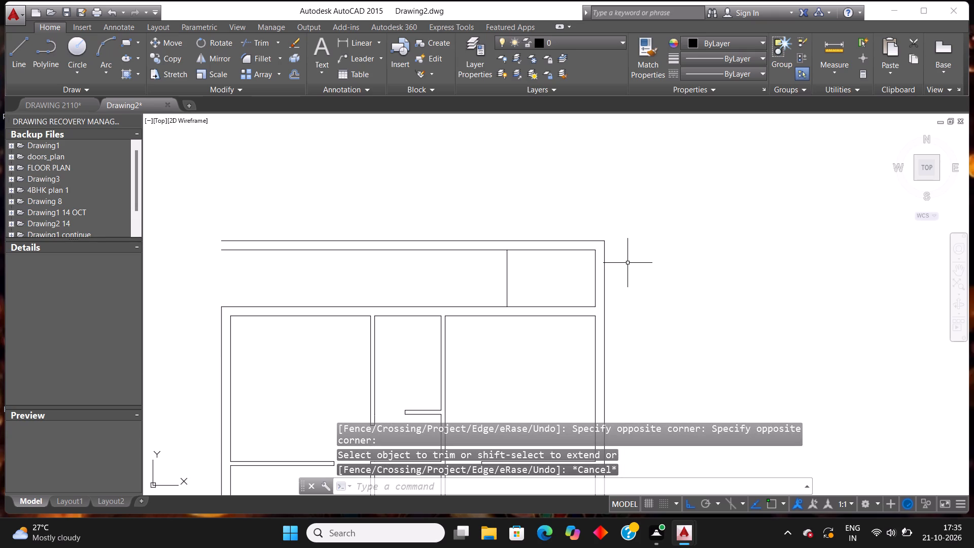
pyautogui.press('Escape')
# Offset the 7'3" line 9" to the right to give the small room's left wall its thickness.
pyautogui.write('off')
pyautogui.press('Return')
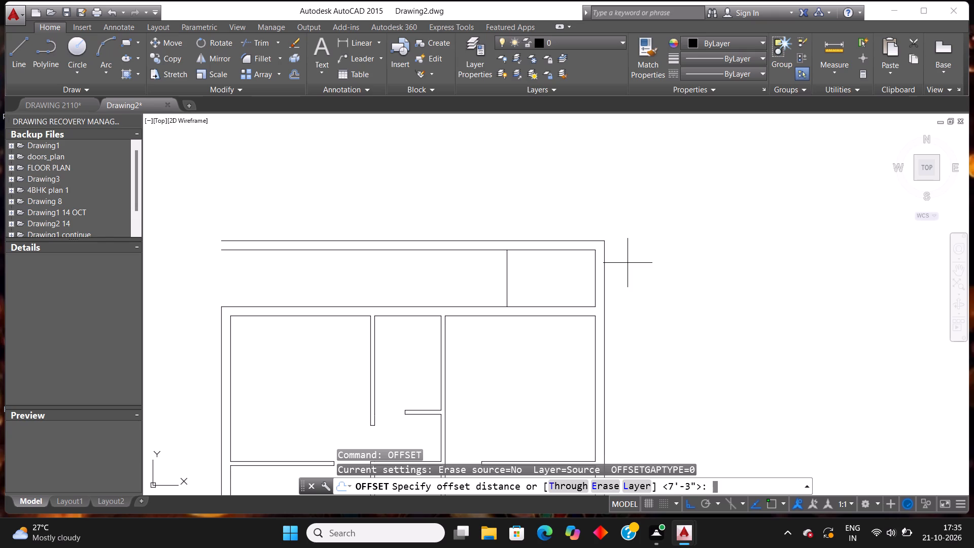
pyautogui.write('9"')
pyautogui.press('Return')
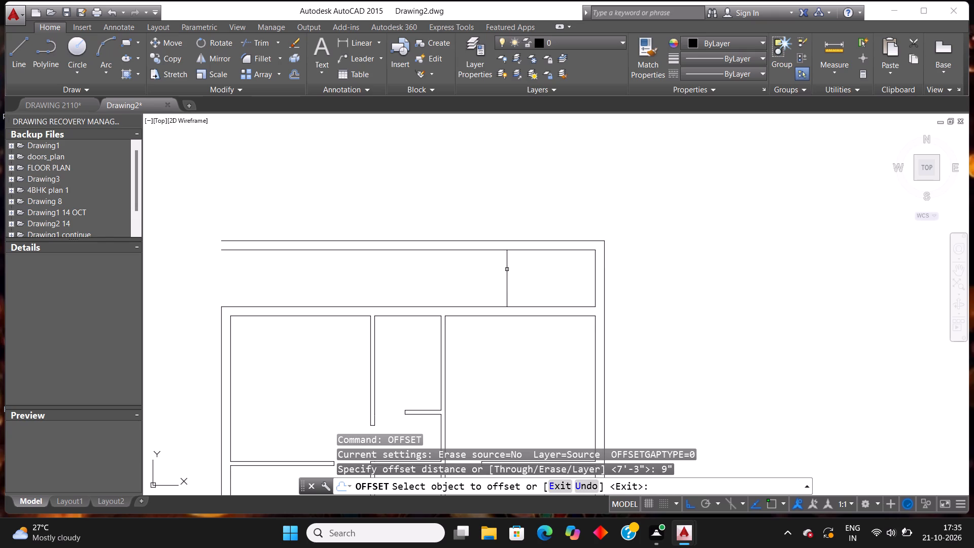
pyautogui.click(506, 288)
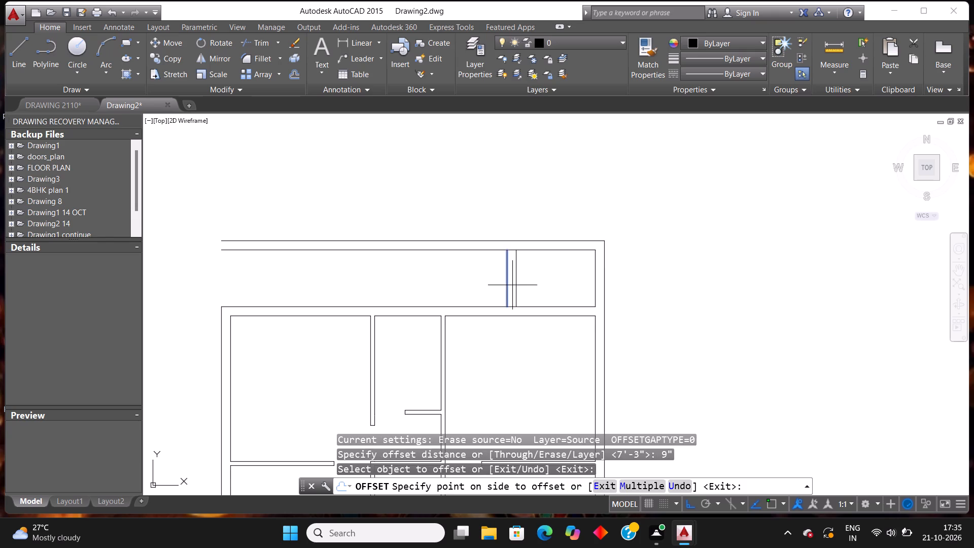
pyautogui.click(530, 281)
pyautogui.press('Escape')
pyautogui.press('Escape')
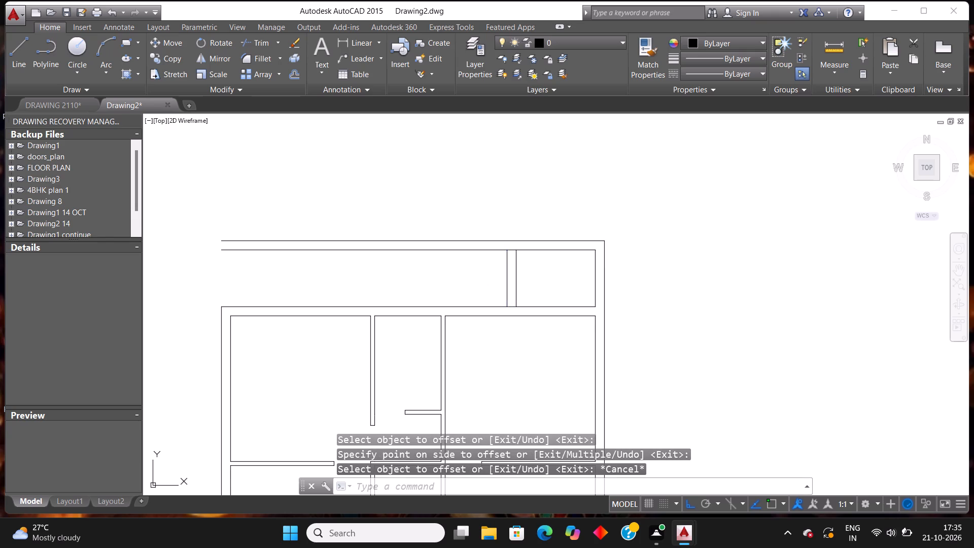
# Extend both lines of the small room's left wall up to the outer line of the new upper wall.
pyautogui.write('ex')
pyautogui.press('Return')
pyautogui.press('Return')
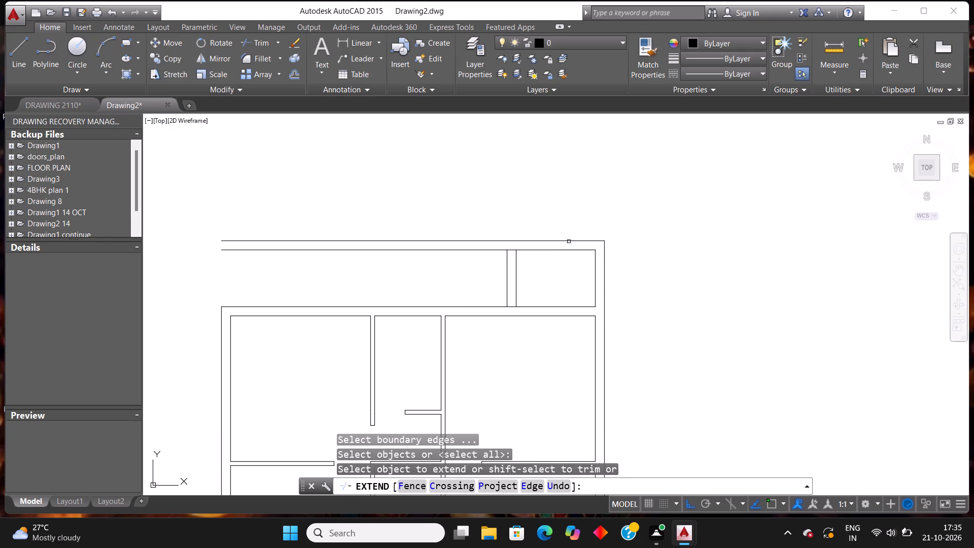
pyautogui.scroll(1, 574, 236)
pyautogui.click(481, 273)
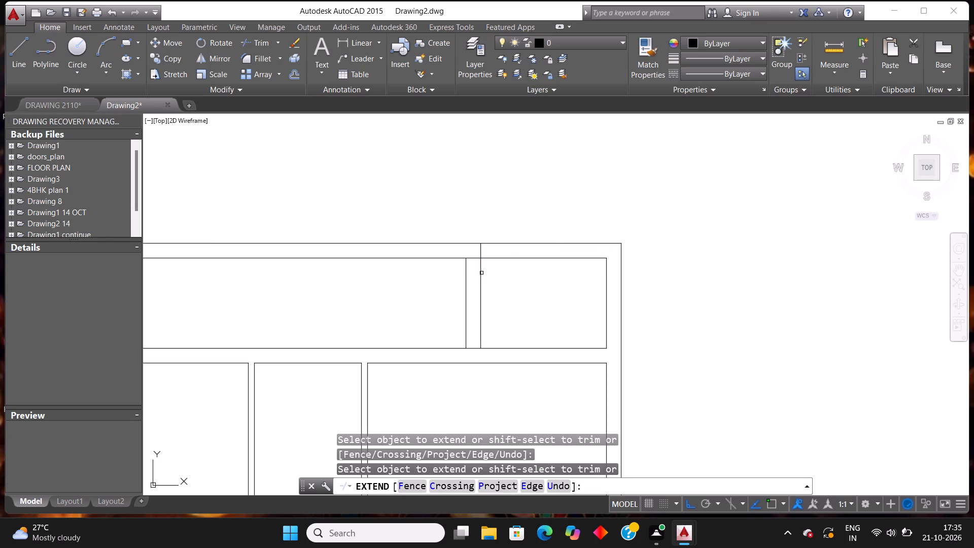
pyautogui.click(467, 269)
pyautogui.press('Escape')
pyautogui.press('Escape')
# Trim the upper wall lines left of the small room and the overlapping lines at its top-left corner.
pyautogui.write('tr')
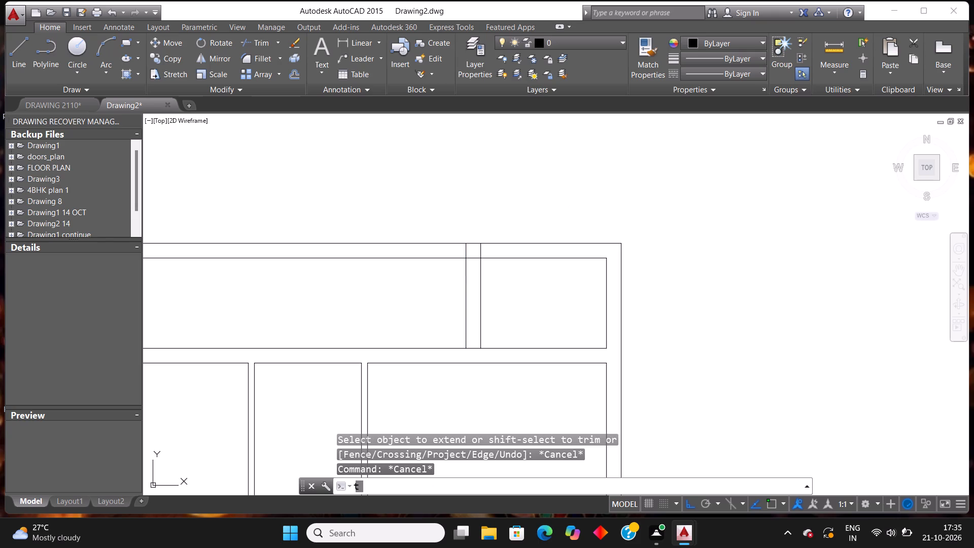
pyautogui.press('Return')
pyautogui.press('Return')
pyautogui.scroll(-1, 521, 243)
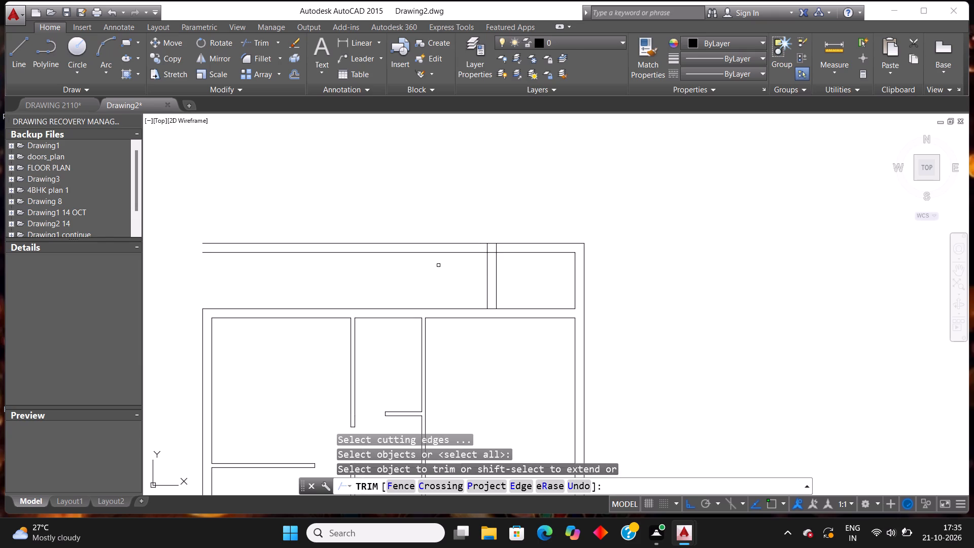
pyautogui.click(438, 266)
pyautogui.click(418, 202)
pyautogui.scroll(2, 512, 252)
pyautogui.click(476, 243)
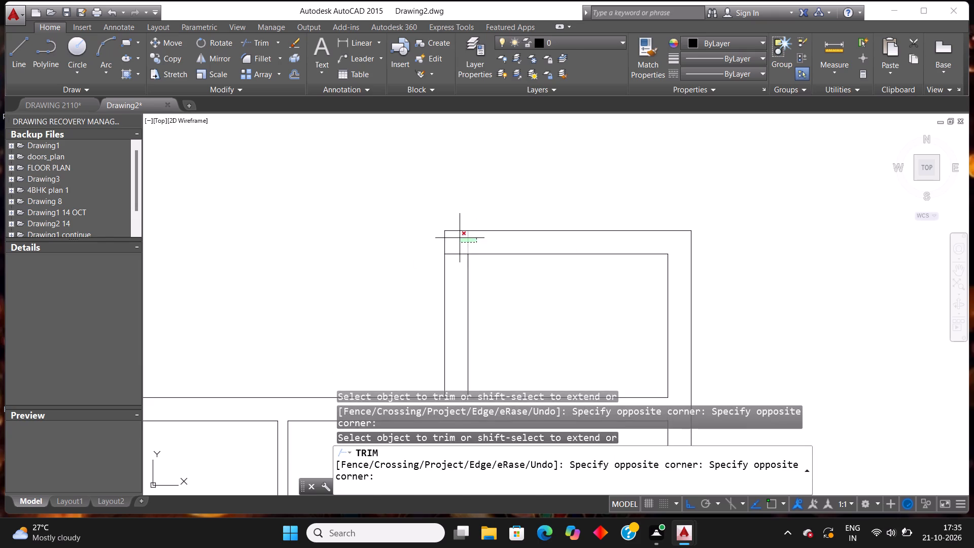
pyautogui.click(457, 240)
pyautogui.click(452, 271)
pyautogui.click(461, 239)
pyautogui.scroll(-2, 495, 256)
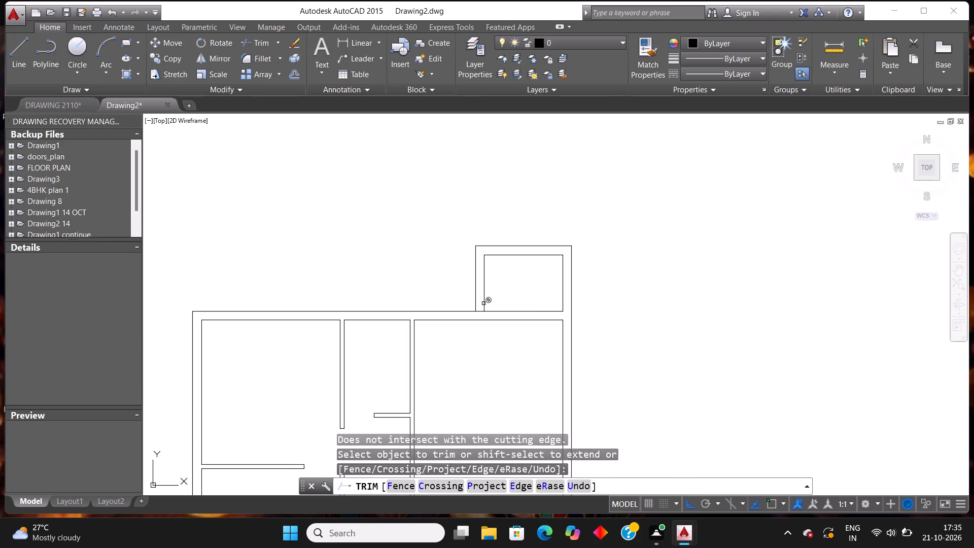
# Trim the plan's top wall outer line between the two lines of the small room's left wall.
pyautogui.scroll(2, 483, 315)
pyautogui.click(465, 320)
pyautogui.click(472, 281)
pyautogui.scroll(-2, 482, 279)
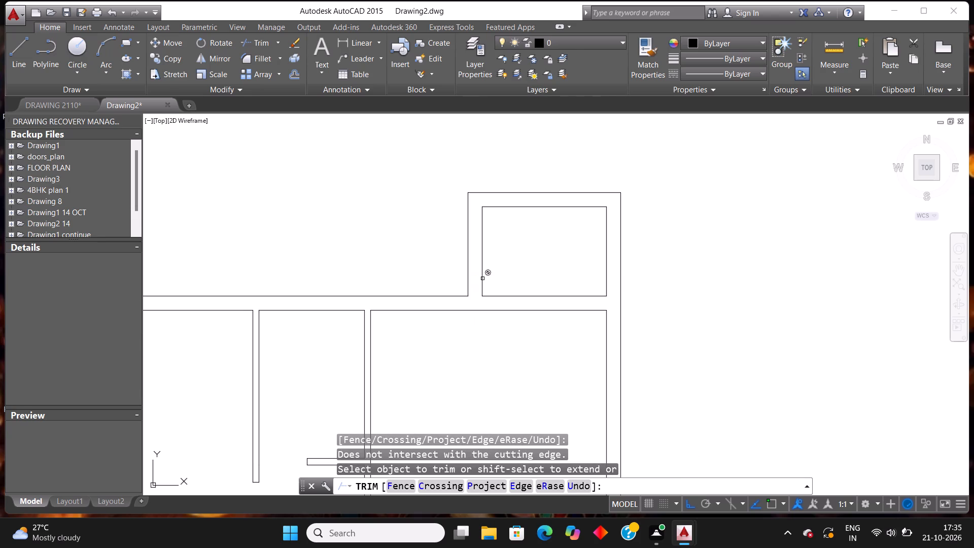
pyautogui.scroll(-1, 610, 270)
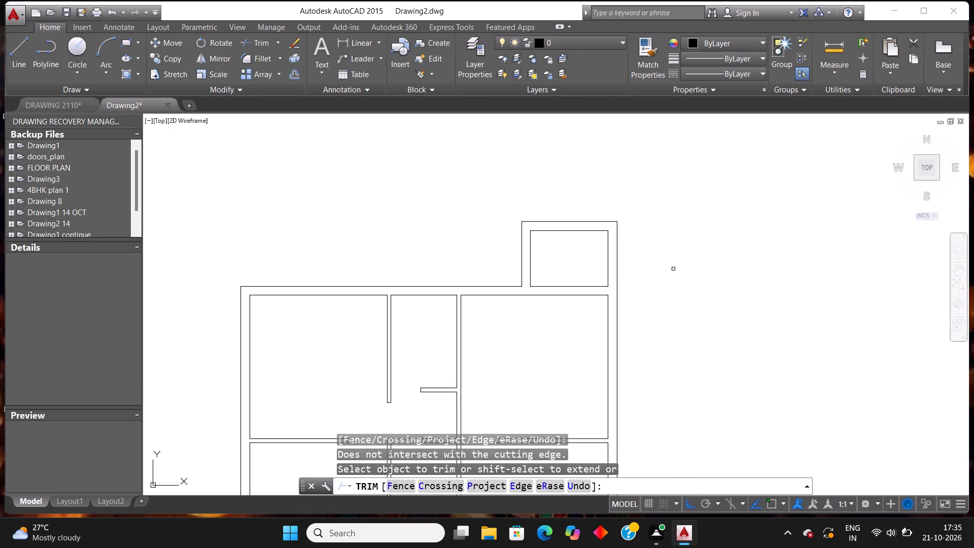
pyautogui.scroll(1, 673, 269)
pyautogui.press('Escape')
pyautogui.press('Escape')
# Extend the inner line of the small room's left wall down to the inner line of the plan's top wall.
pyautogui.write('ex')
pyautogui.press('Return')
pyautogui.press('Return')
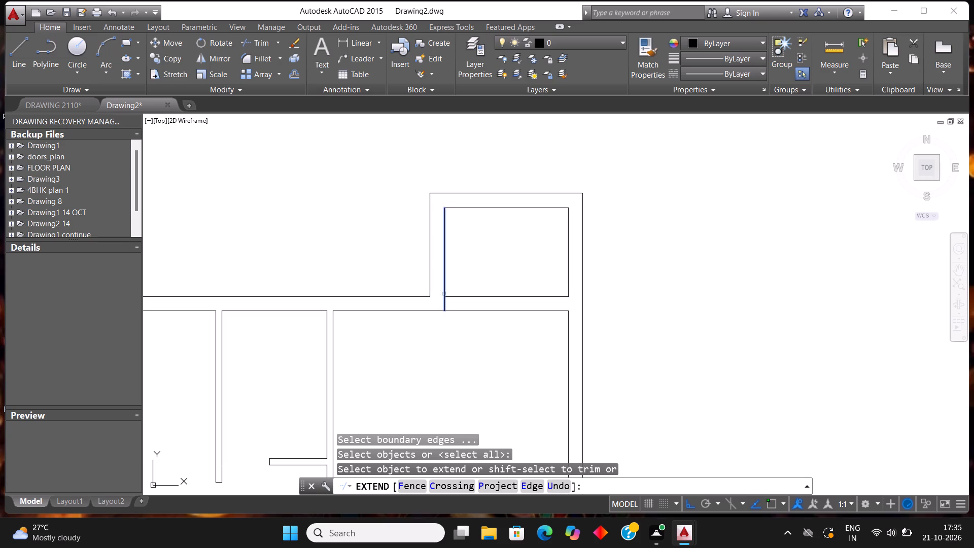
pyautogui.click(444, 295)
pyautogui.press('Escape')
# Offset the inner line of the small room's left wall 2'6" to the right to mark an opening.
pyautogui.write('off')
pyautogui.press('Return')
pyautogui.write('2\'6"')
pyautogui.press('Return')
pyautogui.moveTo(445, 265); pyautogui.dragTo(449, 266)
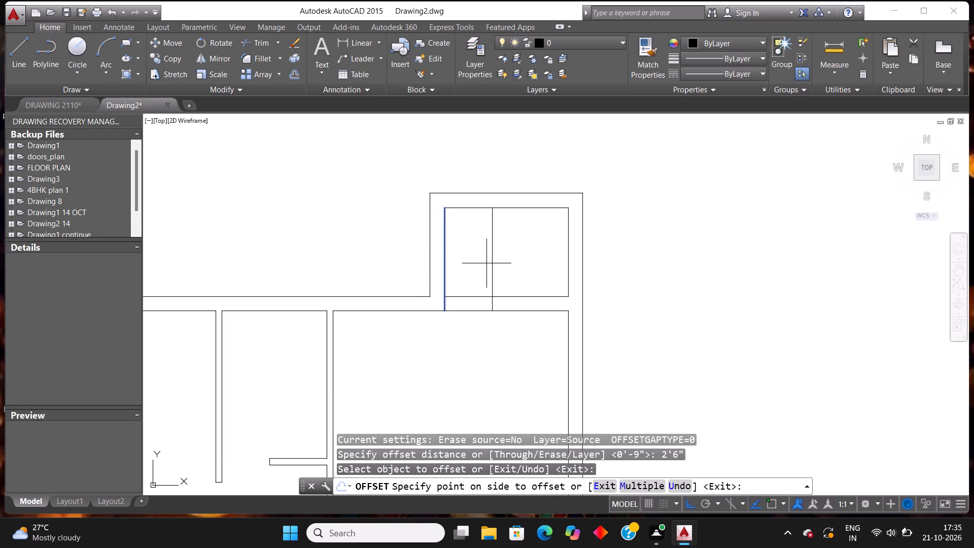
pyautogui.click(512, 259)
pyautogui.press('Escape')
pyautogui.press('Escape')
# Trim the 2'6" line above the wall and both wall lines across the opening between the small room and top-right room.
pyautogui.write('tr')
pyautogui.press('Return')
pyautogui.press('Return')
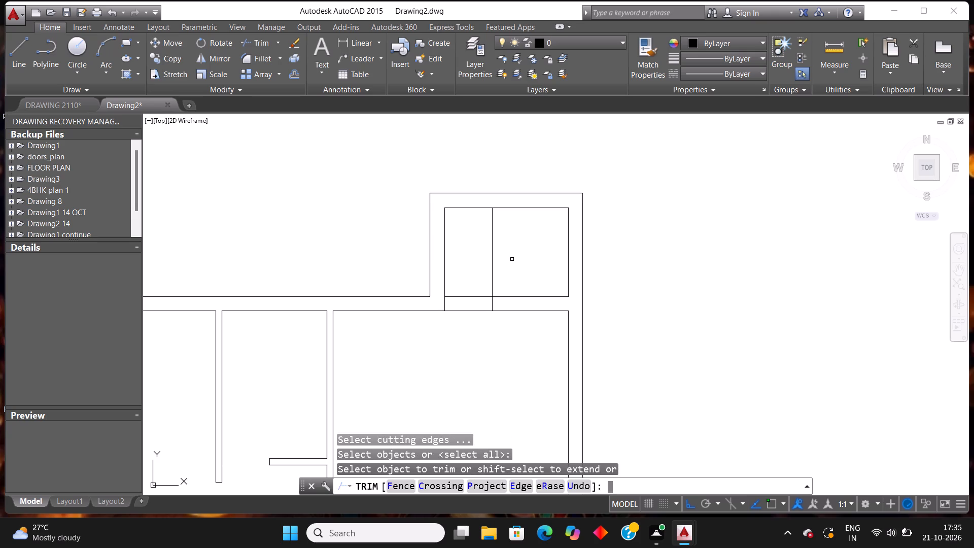
pyautogui.click(512, 259)
pyautogui.click(476, 274)
pyautogui.click(461, 280)
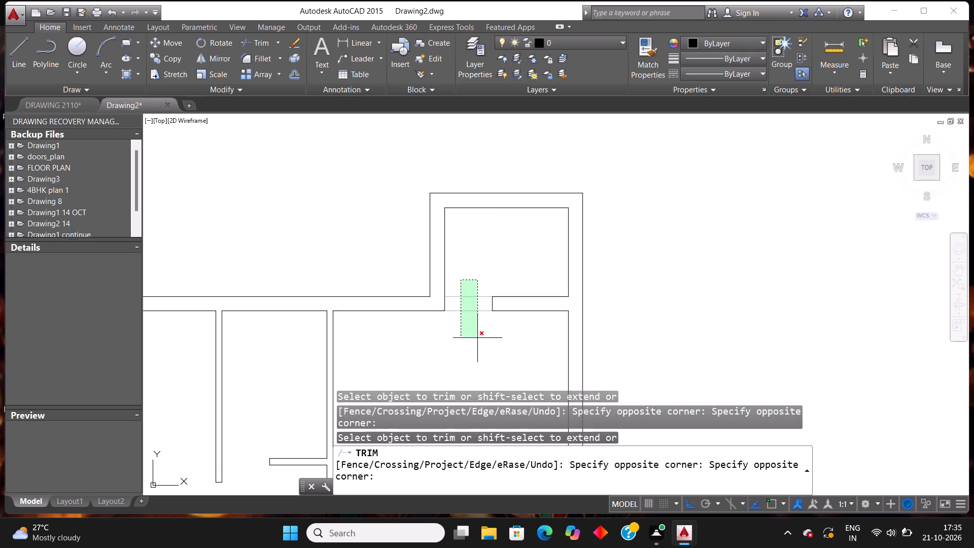
pyautogui.click(475, 341)
pyautogui.scroll(-2, 539, 255)
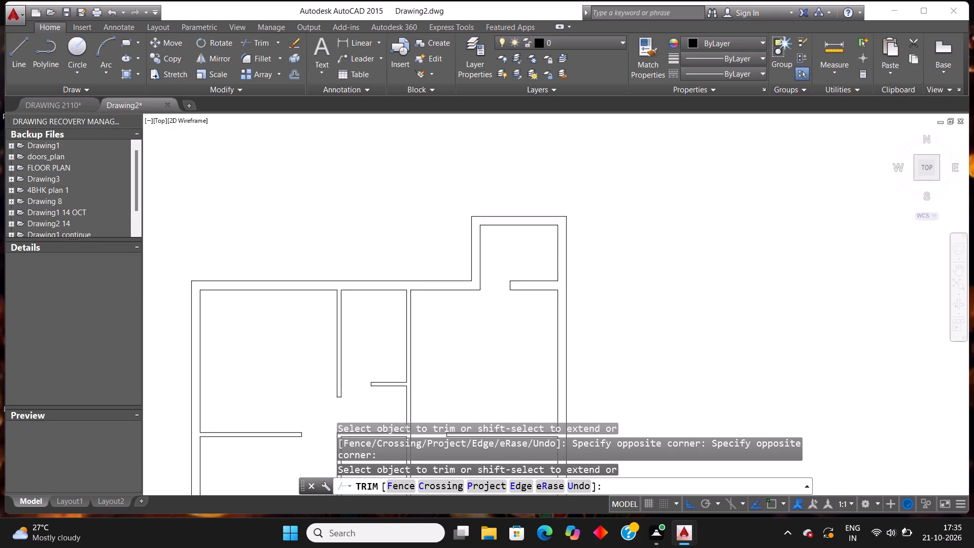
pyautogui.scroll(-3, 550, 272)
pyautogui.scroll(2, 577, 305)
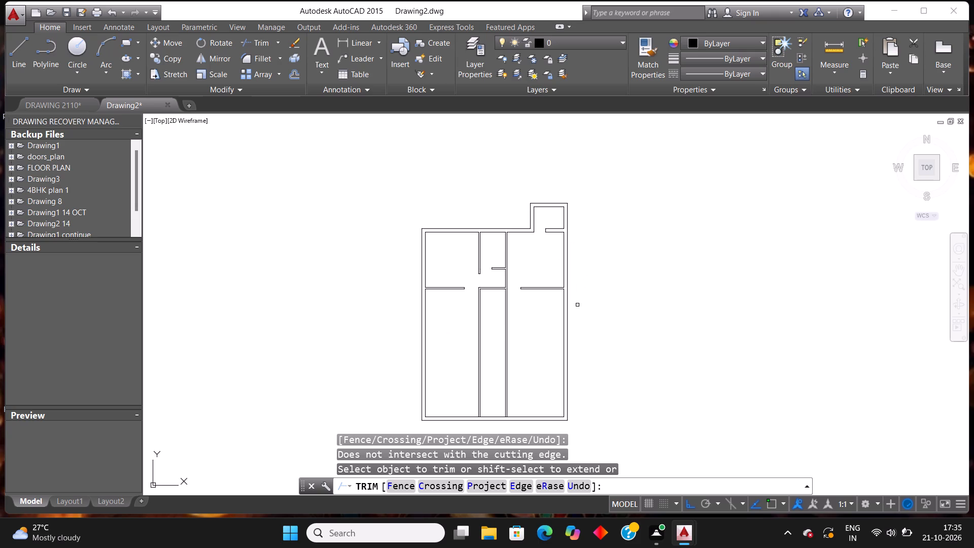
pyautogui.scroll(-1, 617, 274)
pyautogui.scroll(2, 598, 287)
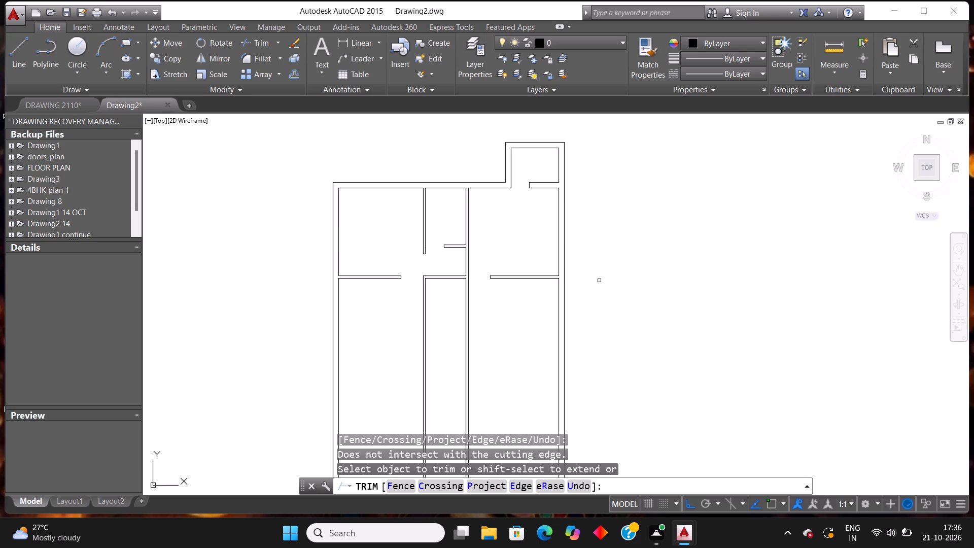
# Offset the inner line of the lower-left room's left wall 6' to the right, into the room.
pyautogui.scroll(-3, 608, 265)
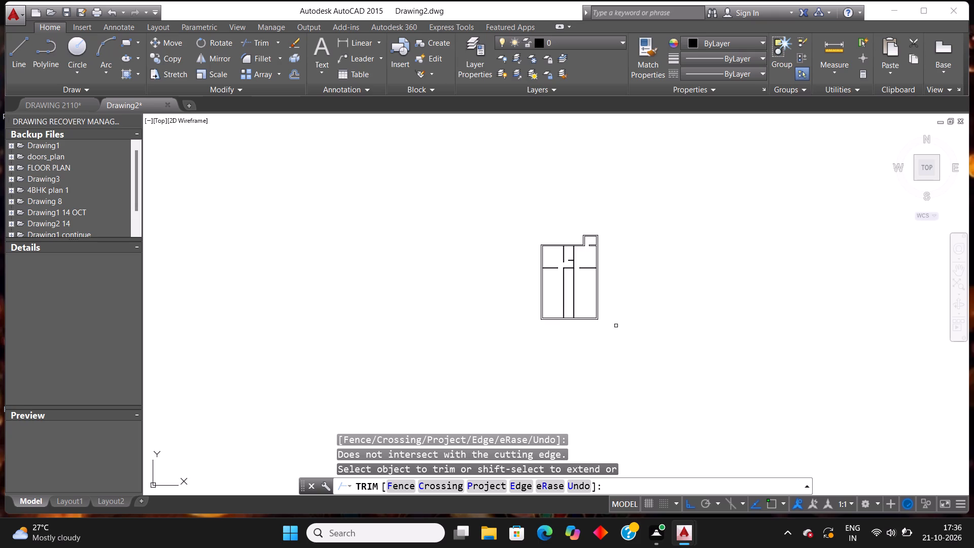
pyautogui.scroll(1, 616, 330)
pyautogui.scroll(1, 628, 190)
pyautogui.press('Escape')
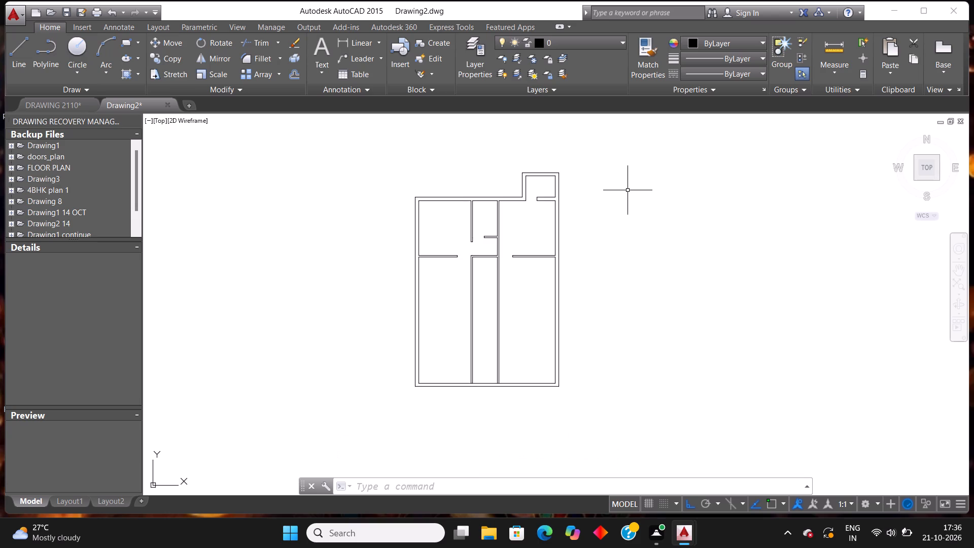
pyautogui.write('off')
pyautogui.press('Return')
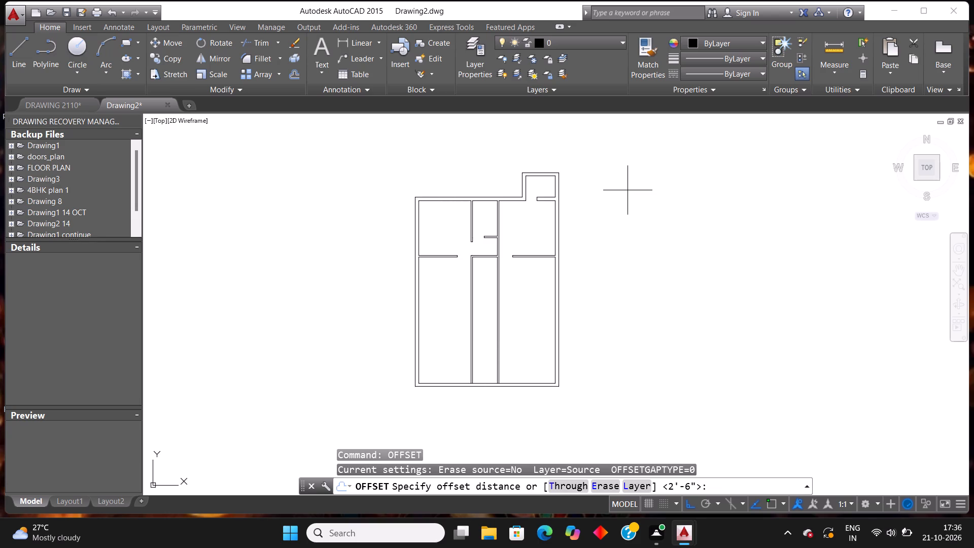
pyautogui.write("6'")
pyautogui.press('Return')
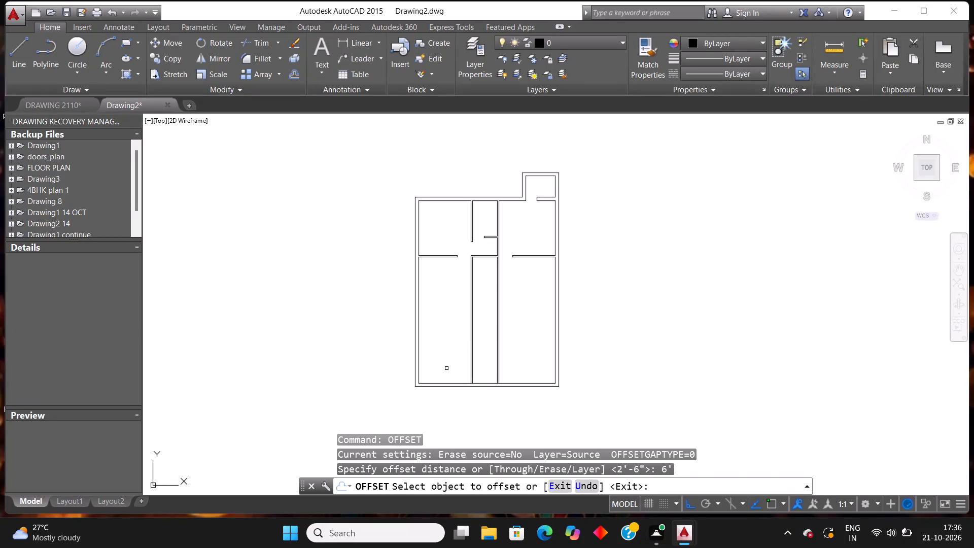
pyautogui.scroll(1, 446, 356)
pyautogui.click(399, 294)
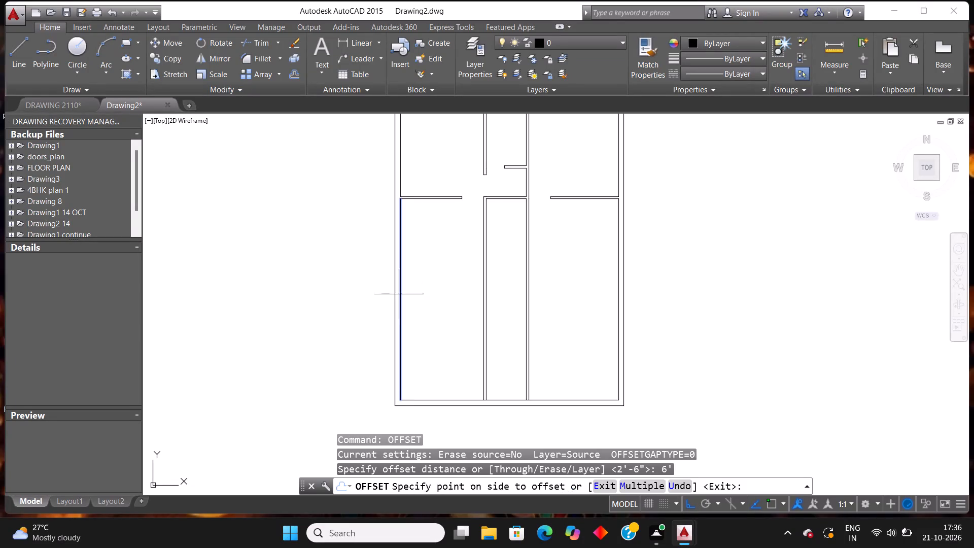
pyautogui.click(463, 277)
pyautogui.press('Escape')
pyautogui.press('Escape')
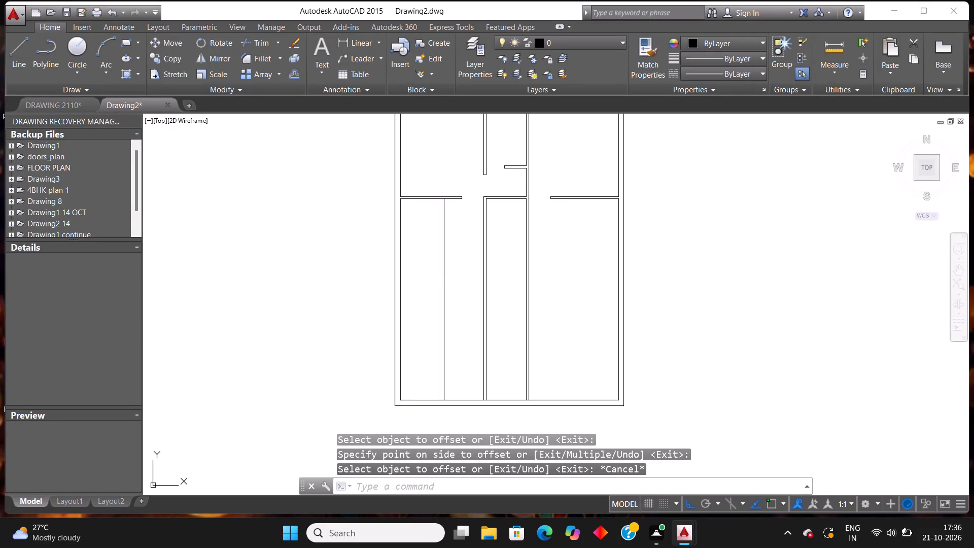
# Offset the new vertical line in the lower-left room 4" to the right to form a partition.
pyautogui.write('off')
pyautogui.press('Return')
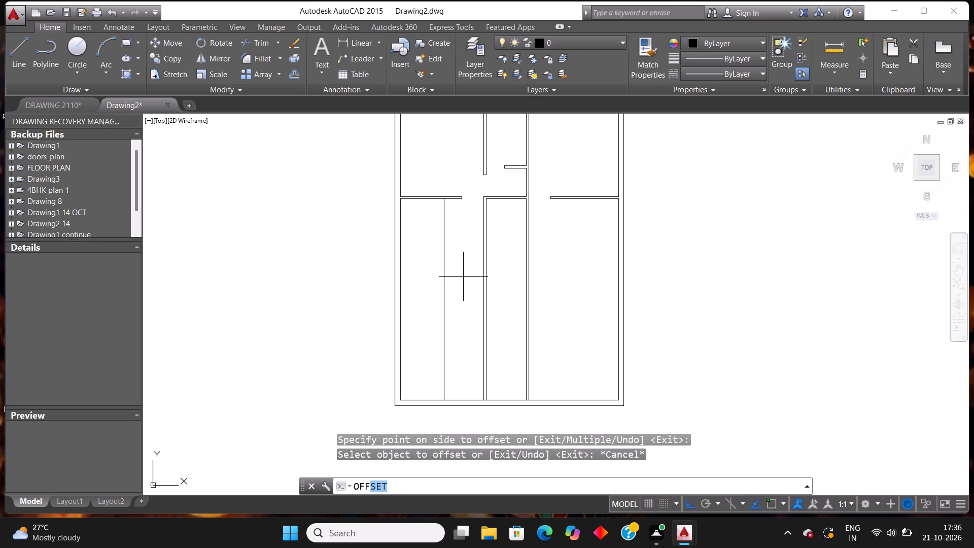
pyautogui.write('4"')
pyautogui.press('Return')
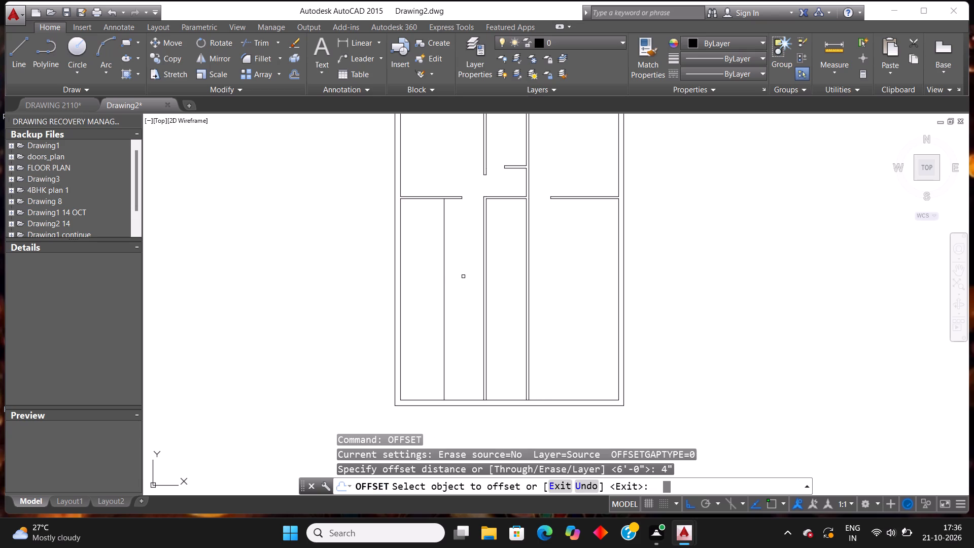
pyautogui.click(443, 206)
pyautogui.click(459, 233)
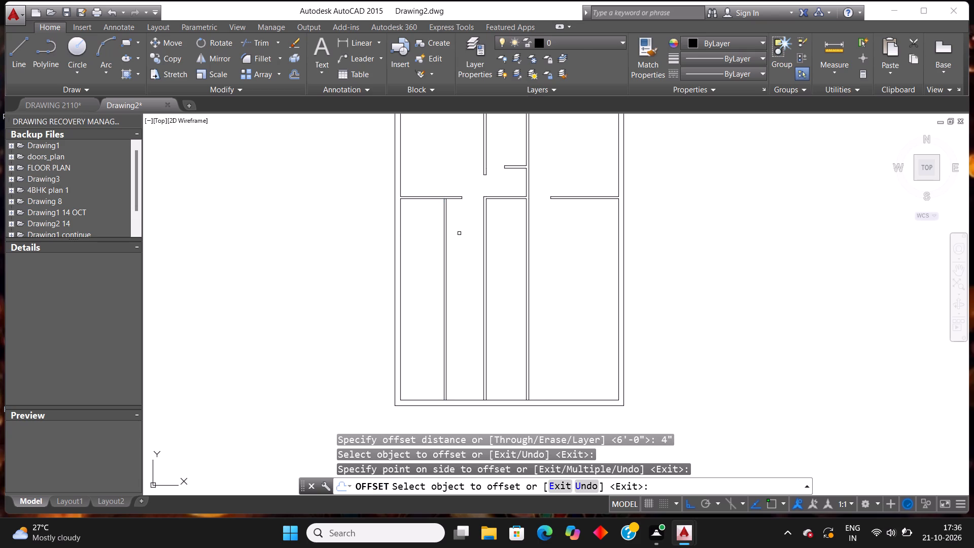
pyautogui.press('Escape')
# Offset the lower line of the lower-left room's top wall 10'2" downward.
pyautogui.write('off')
pyautogui.press('Return')
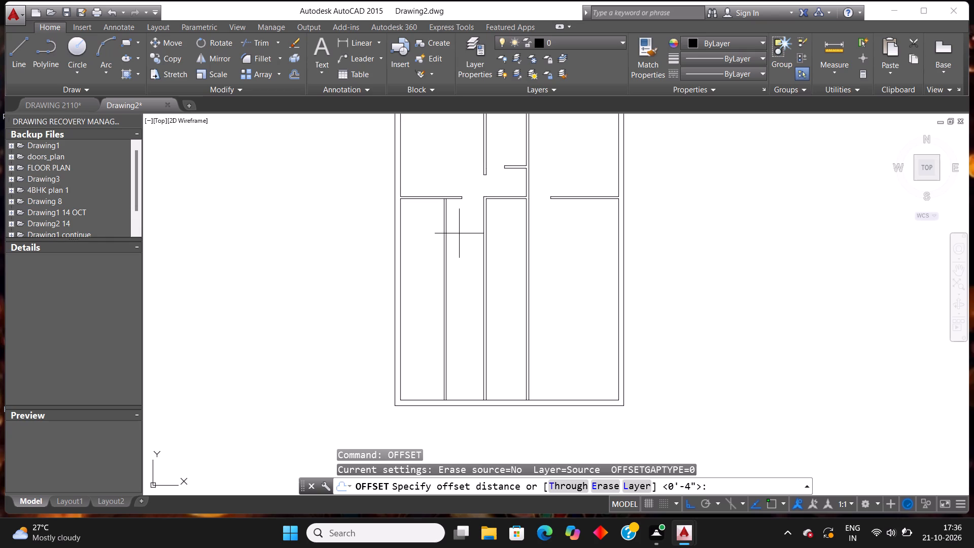
pyautogui.write('10\'2"')
pyautogui.press('Return')
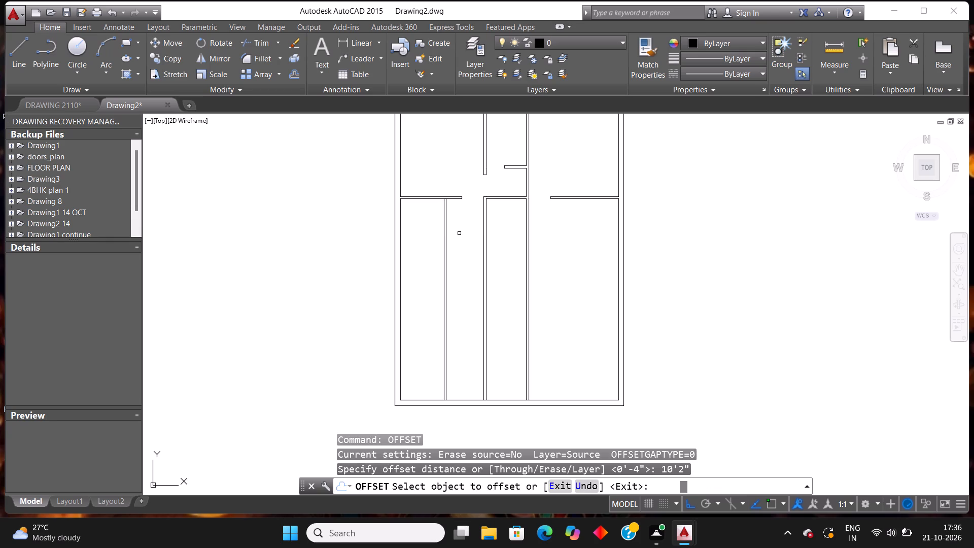
pyautogui.click(429, 199)
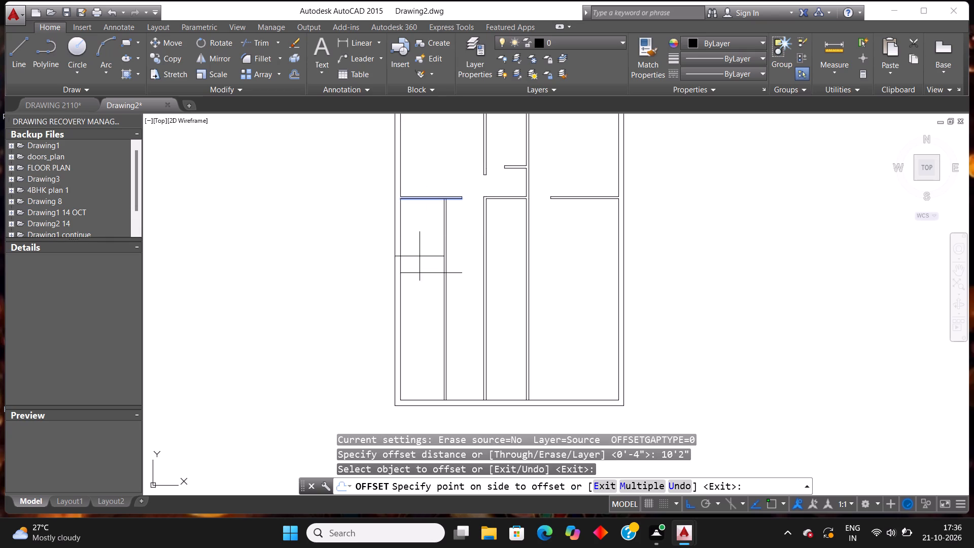
pyautogui.click(428, 318)
pyautogui.press('Escape')
pyautogui.press('Escape')
# Offset the new horizontal line in the lower-left room 4" downward to form a cross wall.
pyautogui.write('off')
pyautogui.press('Return')
pyautogui.write('4"')
pyautogui.press('Return')
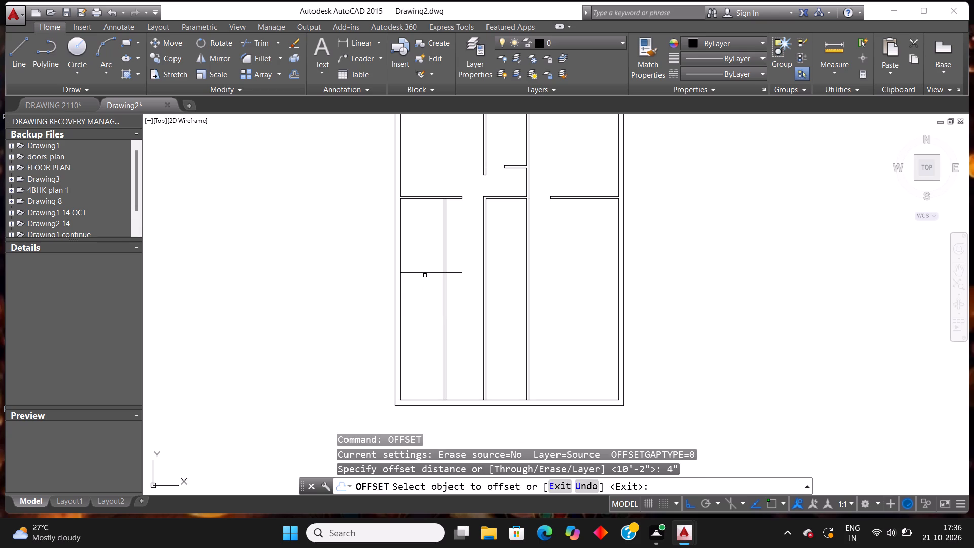
pyautogui.click(425, 272)
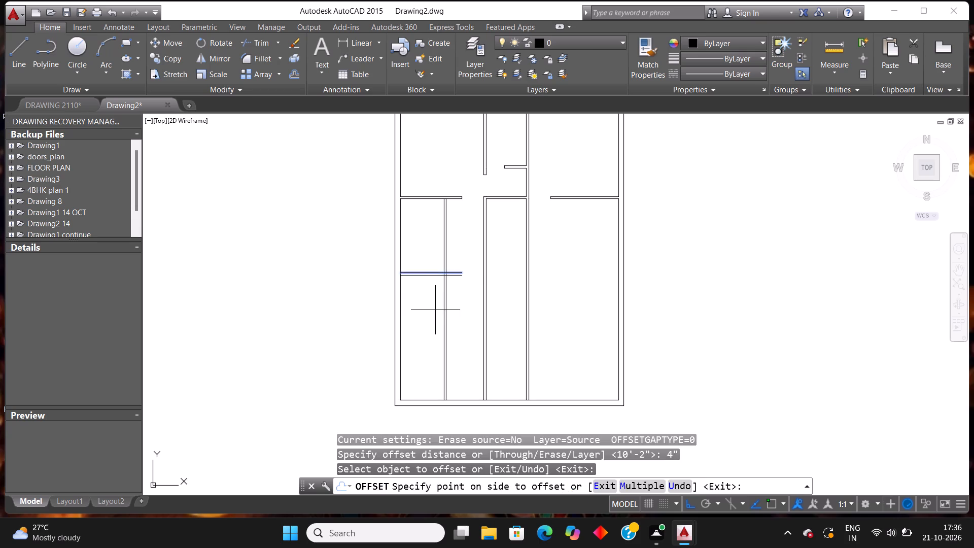
pyautogui.click(436, 311)
pyautogui.press('Escape')
pyautogui.press('Escape')
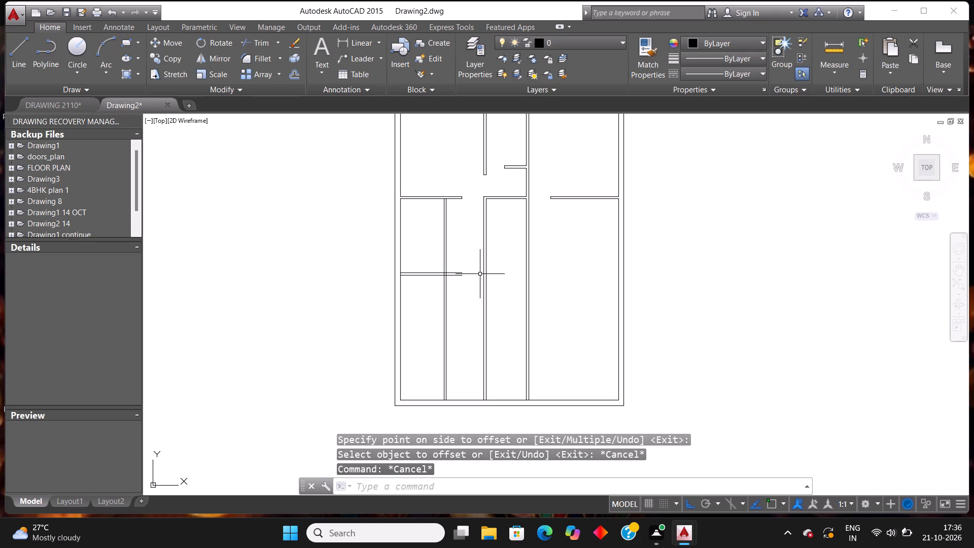
# Trim the cross wall lines to the right of the new partition and the partition lines below the cross wall.
pyautogui.write('tr')
pyautogui.press('Return')
pyautogui.press('Return')
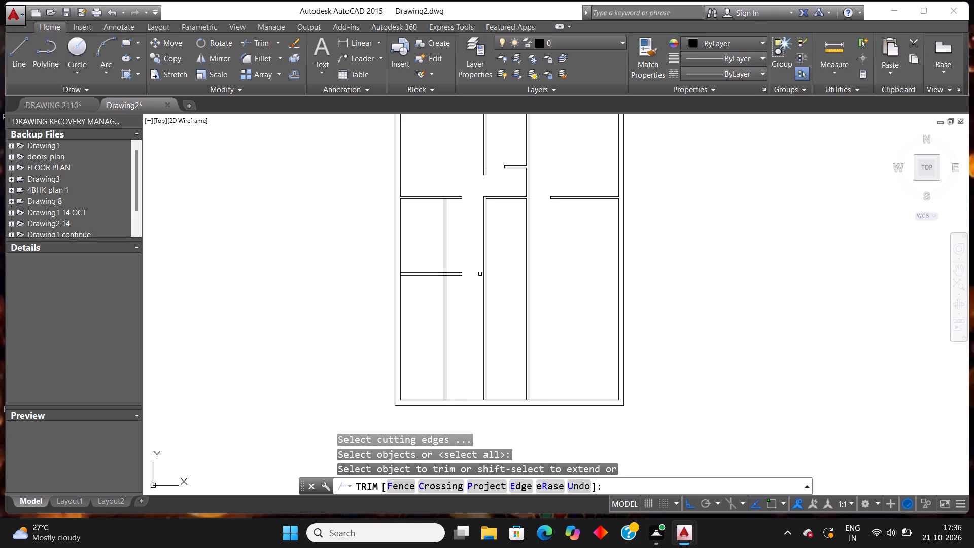
pyautogui.scroll(2, 475, 276)
pyautogui.click(461, 291)
pyautogui.click(418, 227)
pyautogui.scroll(-1, 447, 256)
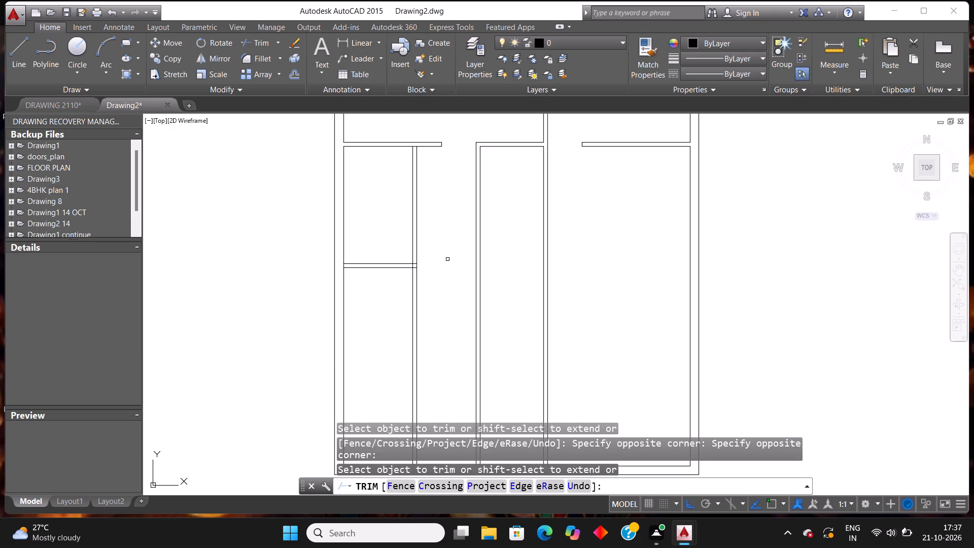
pyautogui.moveTo(440, 286); pyautogui.dragTo(440, 291)
pyautogui.click(389, 326)
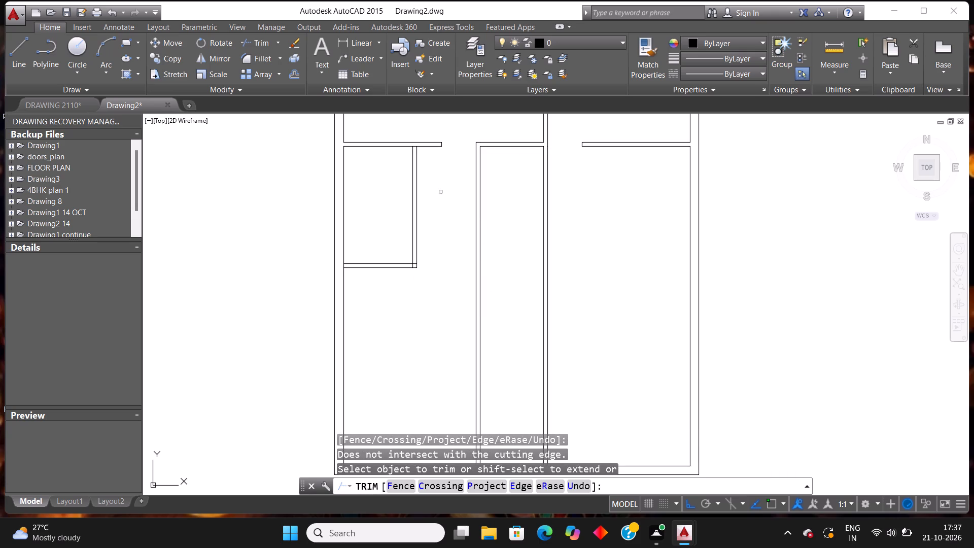
# Trim the horizontal wall line between the two partition lines at the top of the new partition.
pyautogui.scroll(5, 422, 140)
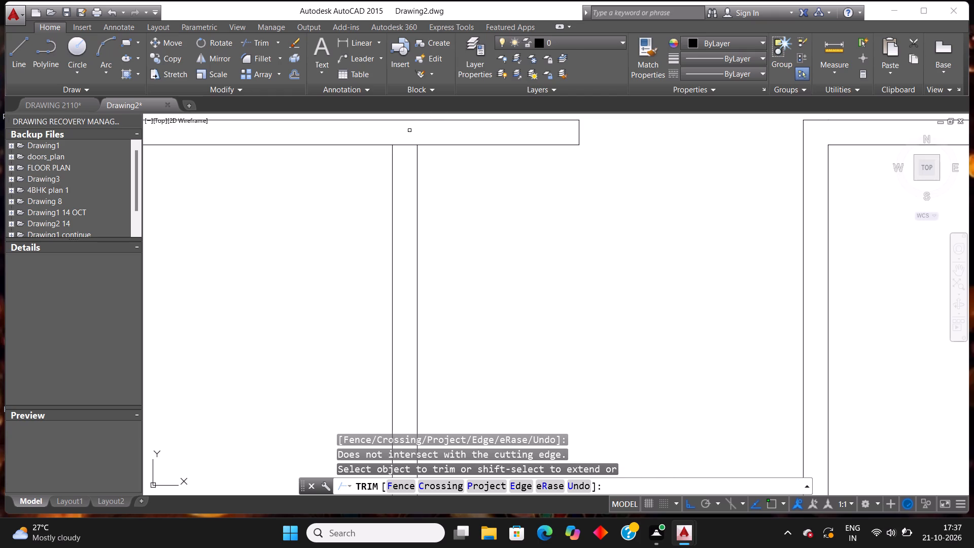
pyautogui.scroll(2, 409, 130)
pyautogui.moveTo(406, 184); pyautogui.dragTo(404, 172)
pyautogui.click(398, 154)
pyautogui.scroll(-6, 452, 166)
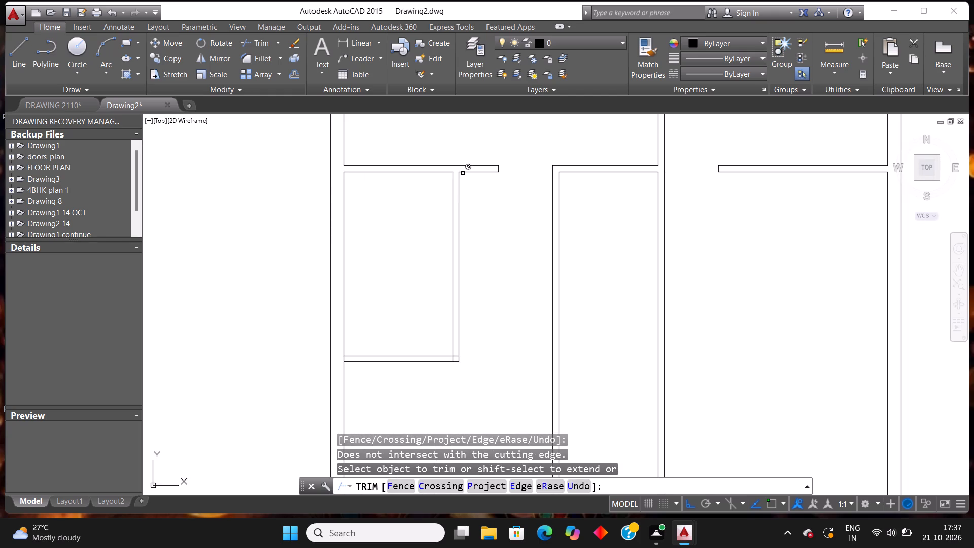
# Trim the overlapping line ends inside the corner where the new partition meets the cross wall.
pyautogui.scroll(1, 496, 417)
pyautogui.scroll(1, 464, 344)
pyautogui.scroll(1, 409, 326)
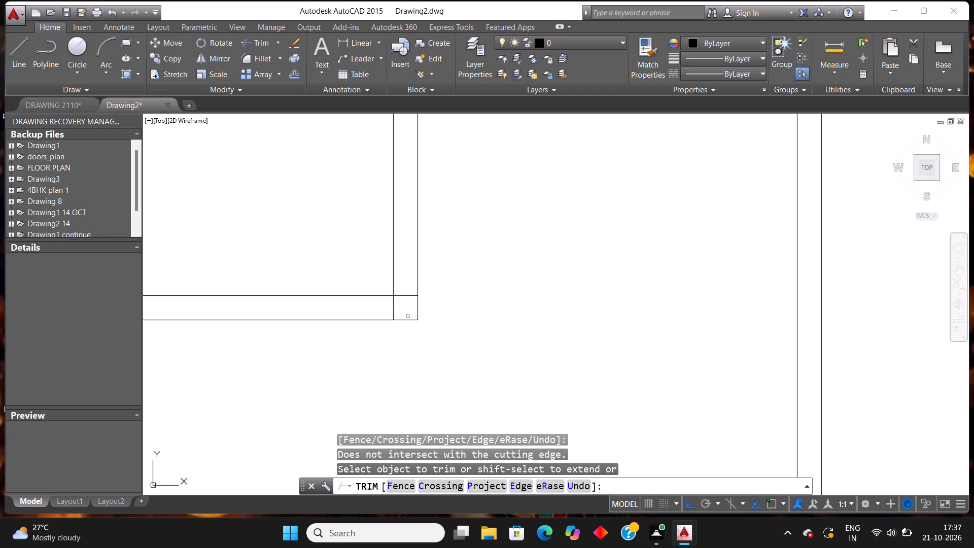
pyautogui.click(405, 312)
pyautogui.click(408, 282)
pyautogui.click(412, 301)
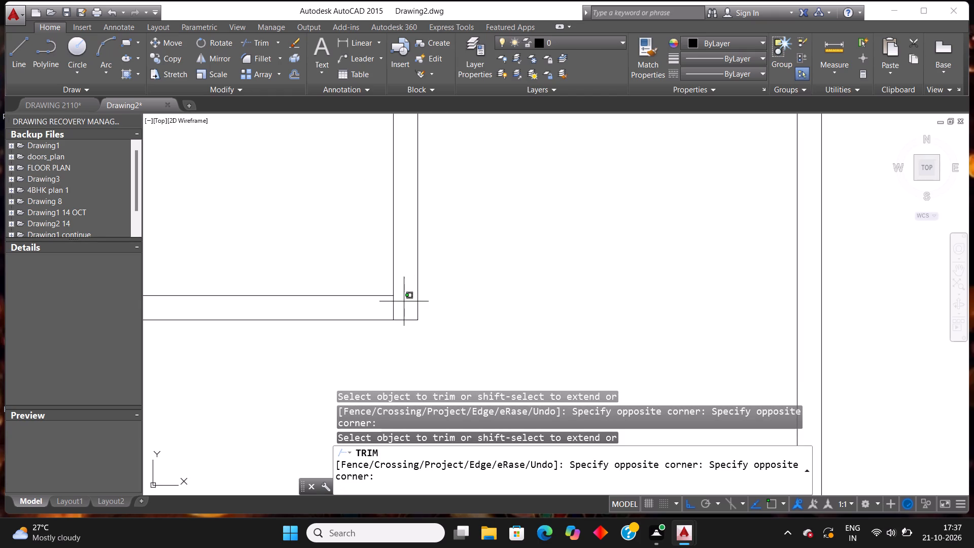
pyautogui.click(370, 310)
pyautogui.scroll(-4, 444, 296)
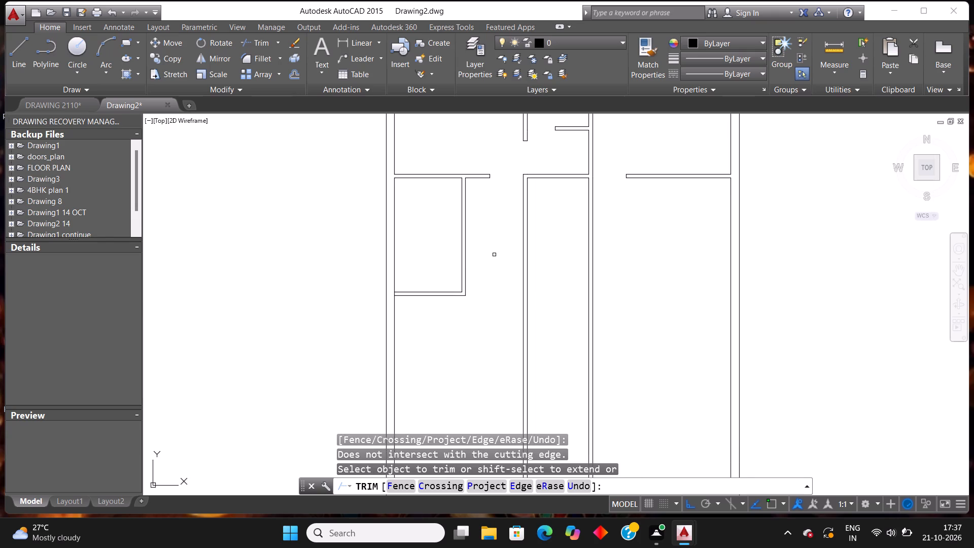
# Trim the left outer wall's inner line between the two lines of the new cross wall.
pyautogui.scroll(3, 406, 295)
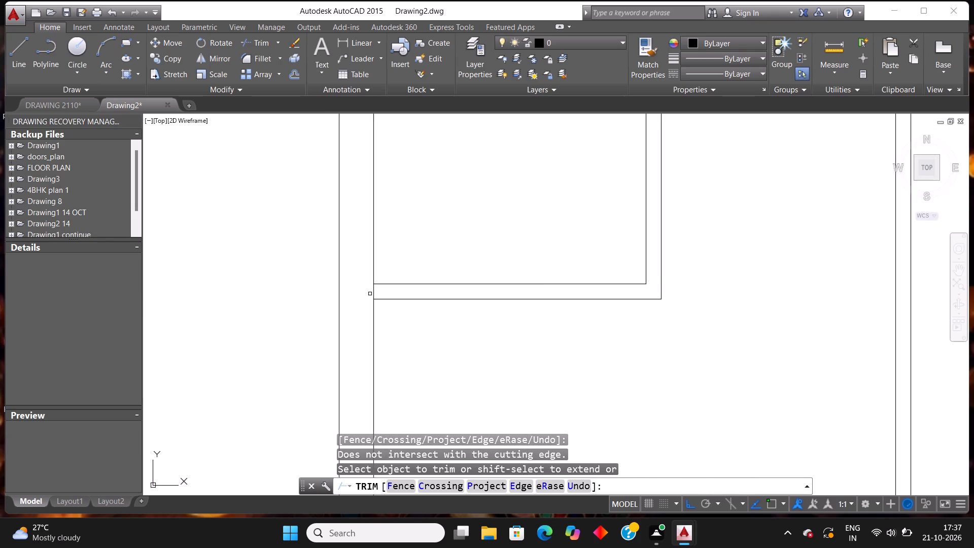
pyautogui.scroll(3, 370, 294)
pyautogui.click(413, 284)
pyautogui.click(333, 287)
pyautogui.scroll(-7, 393, 267)
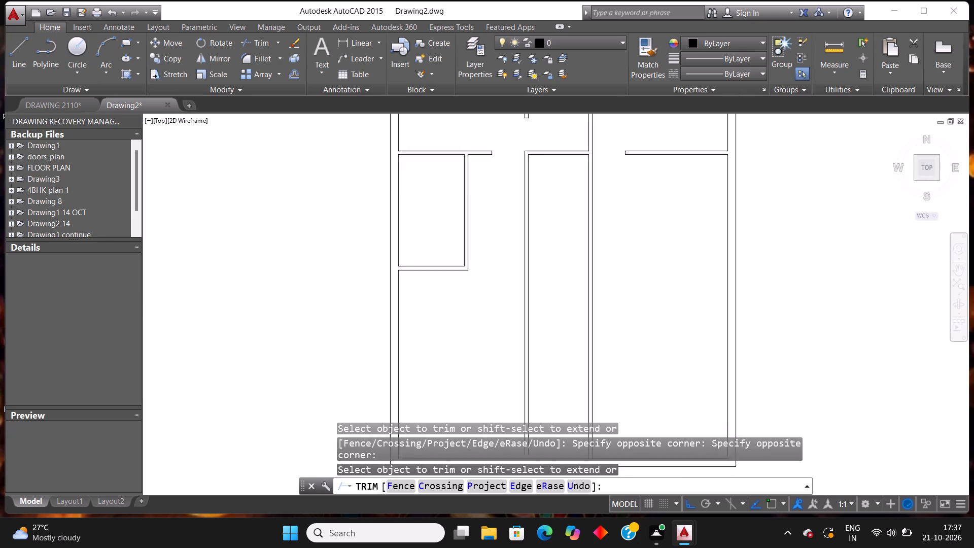
pyautogui.scroll(2, 474, 185)
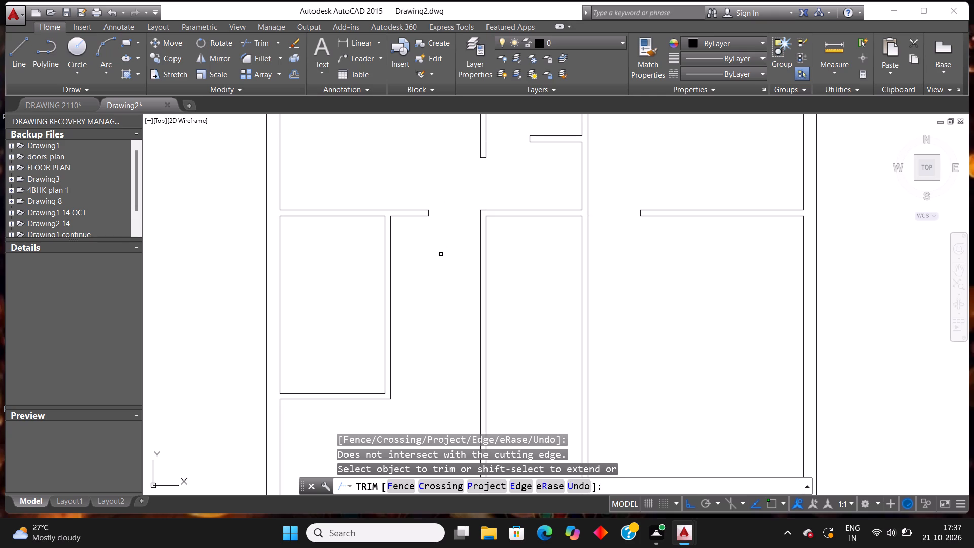
pyautogui.scroll(-2, 441, 254)
pyautogui.scroll(2, 432, 320)
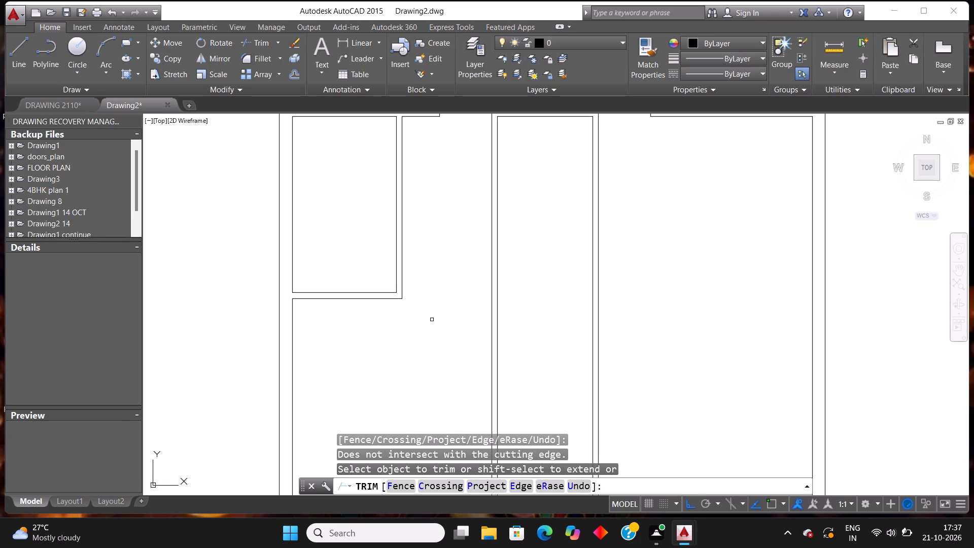
pyautogui.scroll(-2, 440, 314)
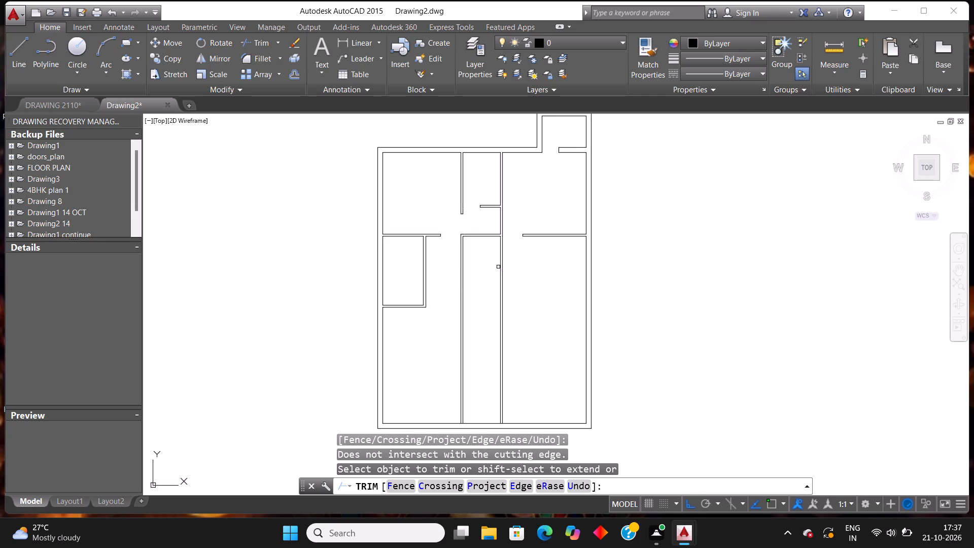
pyautogui.press('Escape')
# Extend both lines of the new cross wall right to the long vertical partition.
pyautogui.scroll(-1, 506, 279)
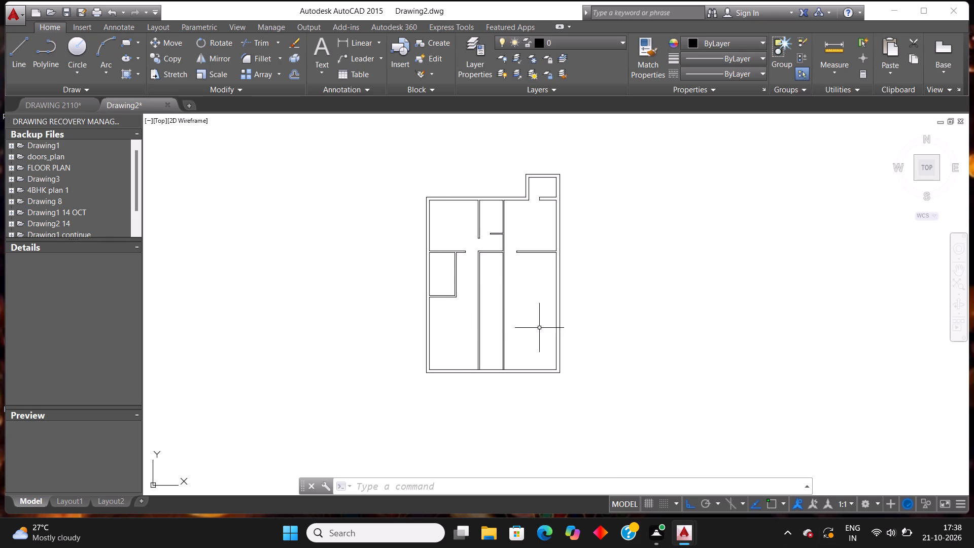
pyautogui.scroll(1, 628, 259)
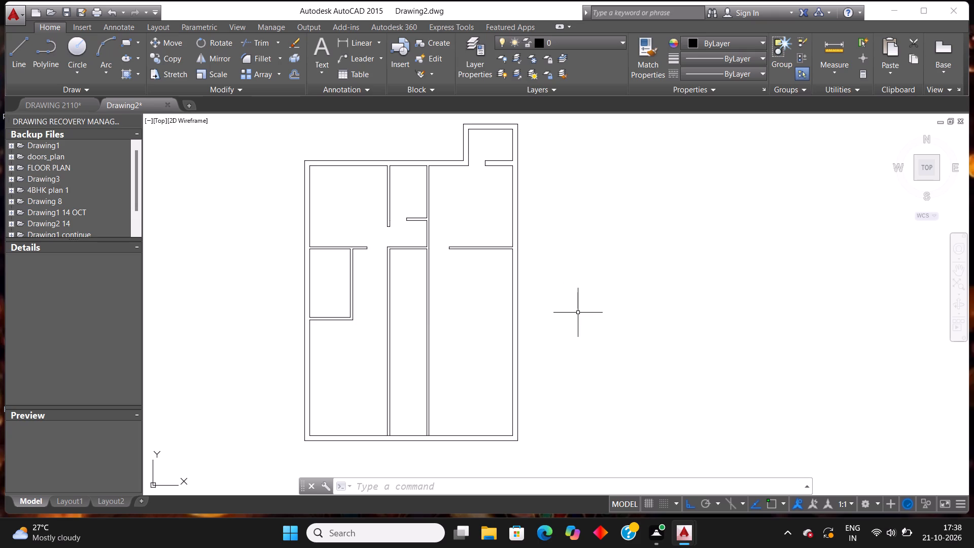
pyautogui.press('Escape')
pyautogui.write('ex')
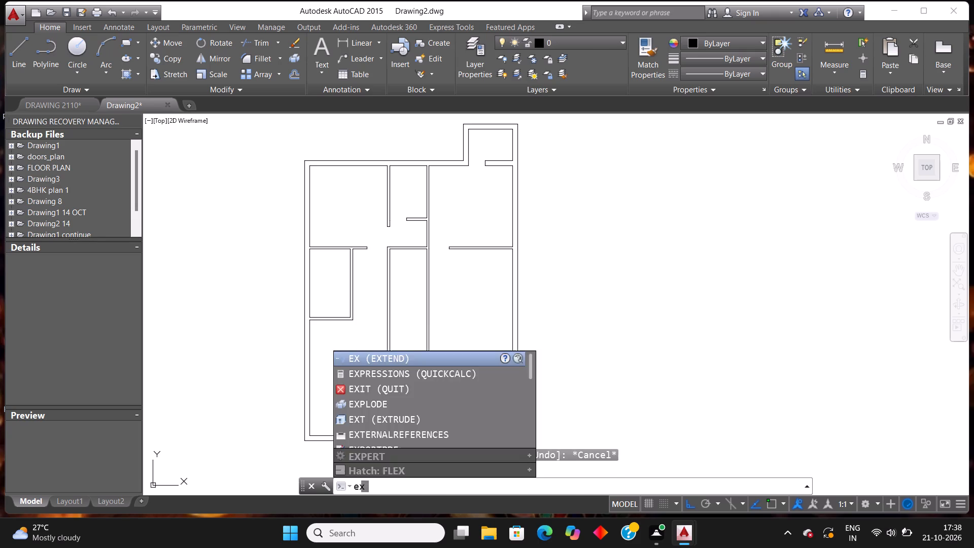
pyautogui.press('Return')
pyautogui.press('Return')
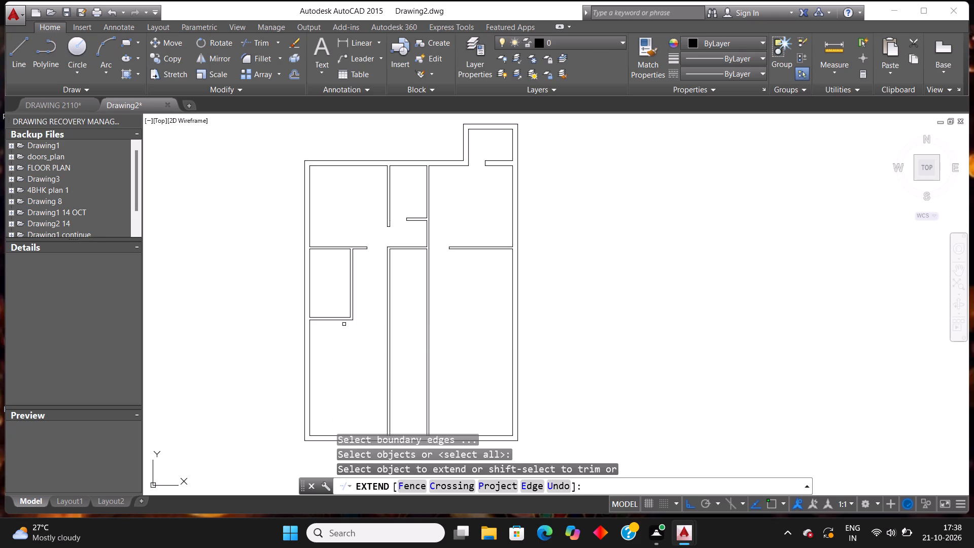
pyautogui.click(348, 320)
pyautogui.click(345, 318)
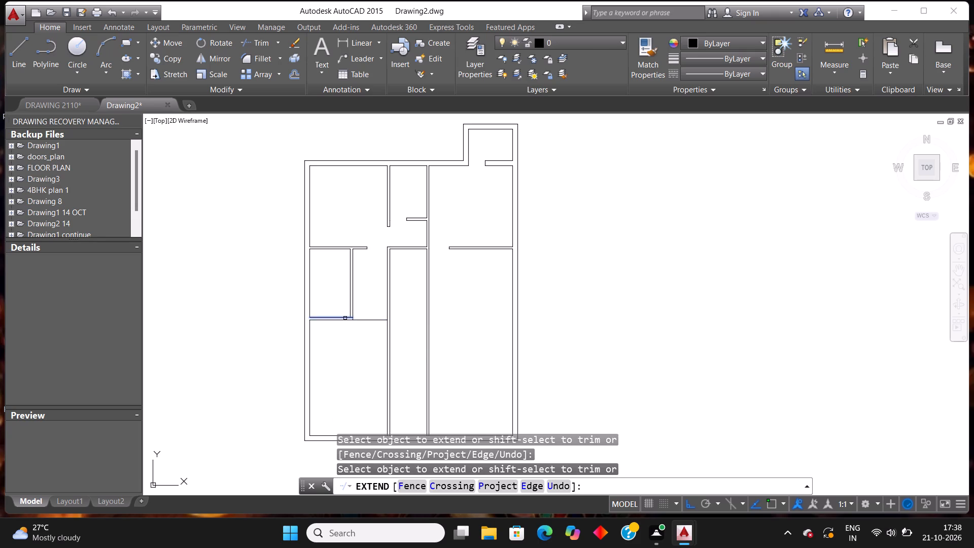
pyautogui.click(345, 317)
# Trim the cross wall's upper line between the new partition's two lines, and the partition line end overlapping the cross wall.
pyautogui.press('Escape')
pyautogui.press('Escape')
pyautogui.scroll(2, 370, 331)
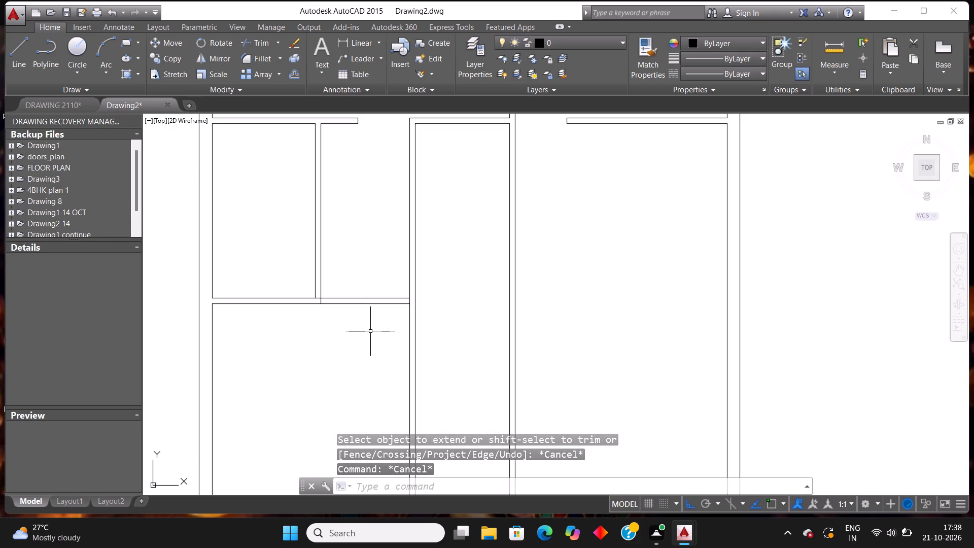
pyautogui.write('tr')
pyautogui.press('Return')
pyautogui.press('Return')
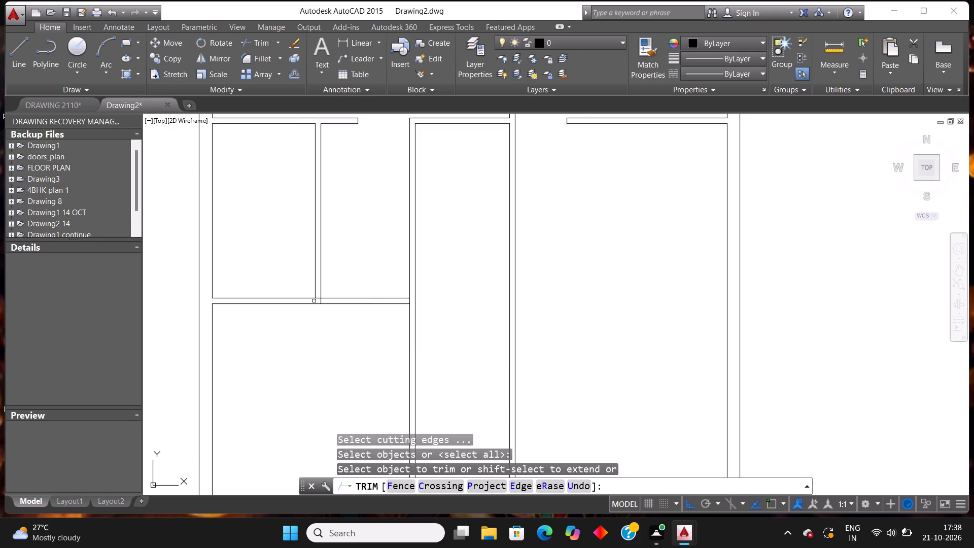
pyautogui.scroll(4, 318, 289)
pyautogui.click(250, 432)
pyautogui.click(269, 379)
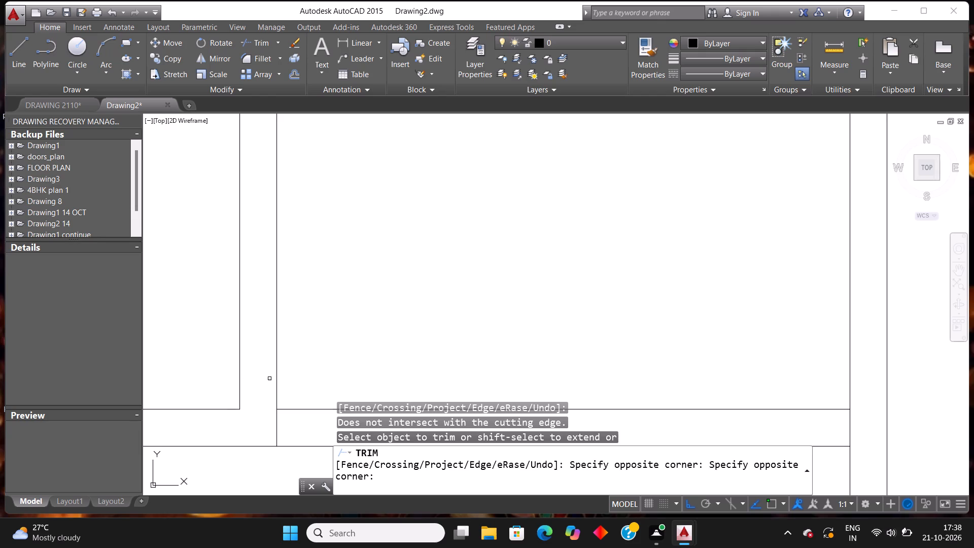
pyautogui.scroll(-2, 344, 320)
pyautogui.scroll(2, 324, 360)
pyautogui.click(324, 360)
pyautogui.click(284, 372)
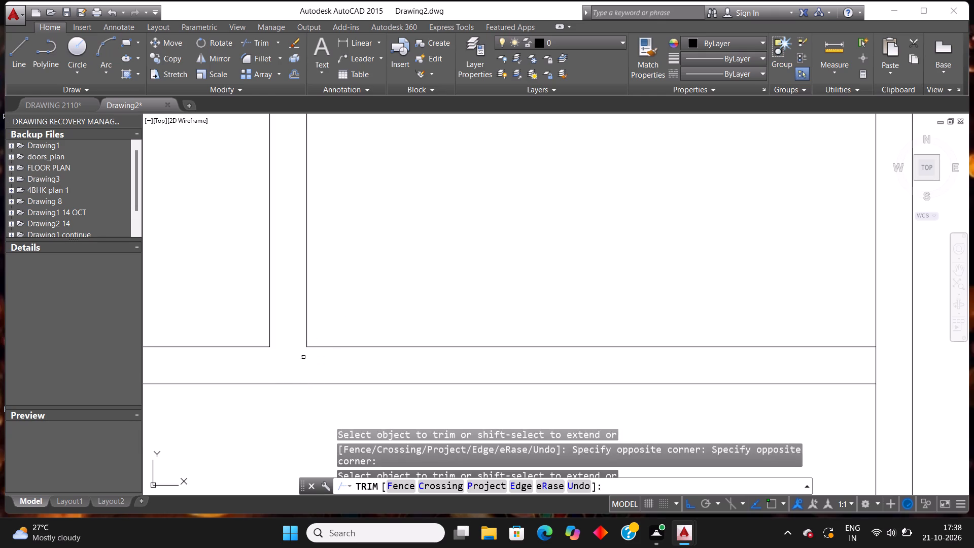
pyautogui.scroll(-4, 317, 347)
pyautogui.scroll(1, 391, 294)
pyautogui.press('Escape')
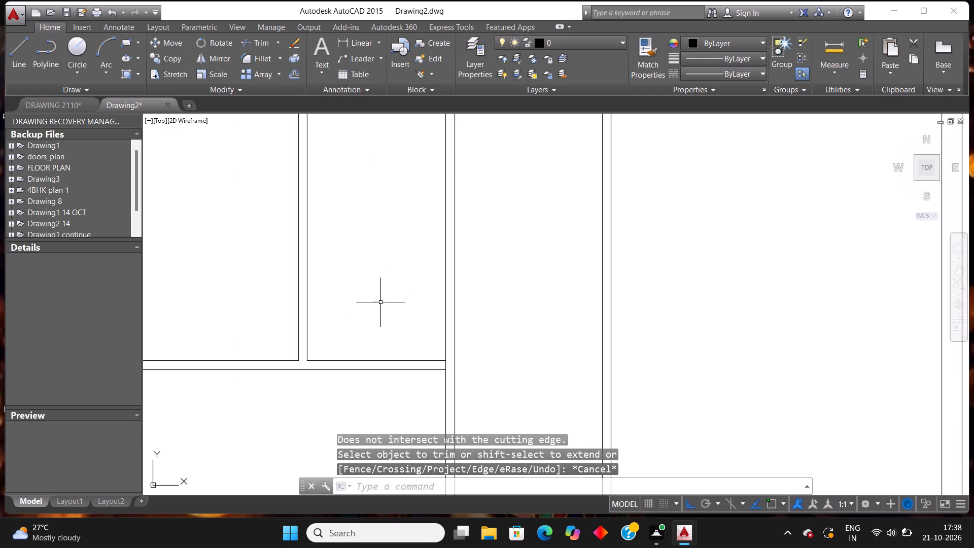
# Draw a short vertical line across the cross wall, just right of its junction with the new partition.
pyautogui.press('l')
pyautogui.press('Return')
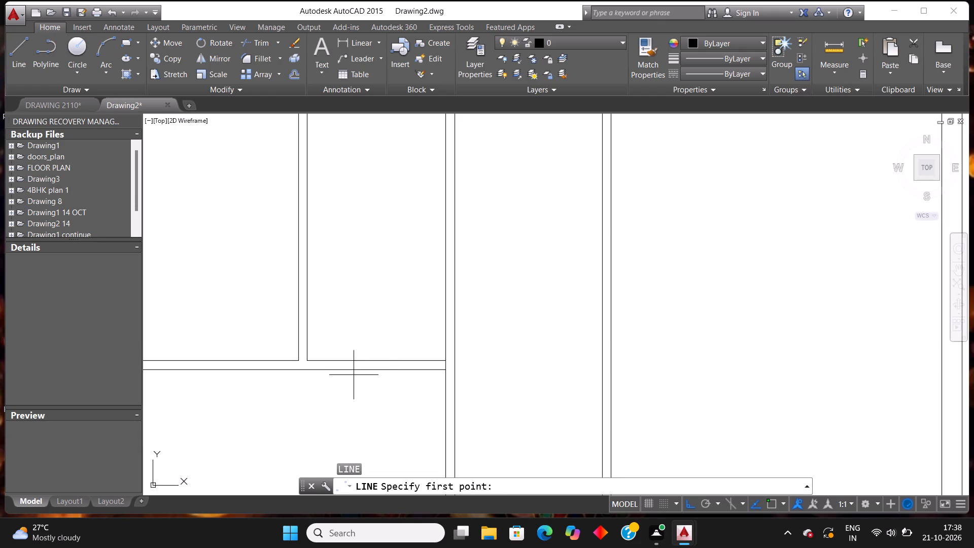
pyautogui.click(326, 383)
pyautogui.click(326, 311)
pyautogui.press('Escape')
pyautogui.press('Escape')
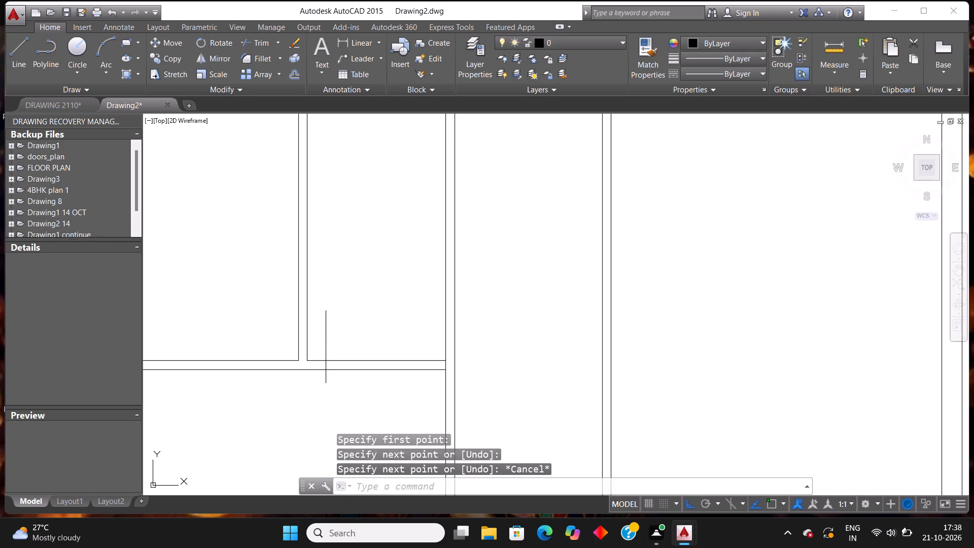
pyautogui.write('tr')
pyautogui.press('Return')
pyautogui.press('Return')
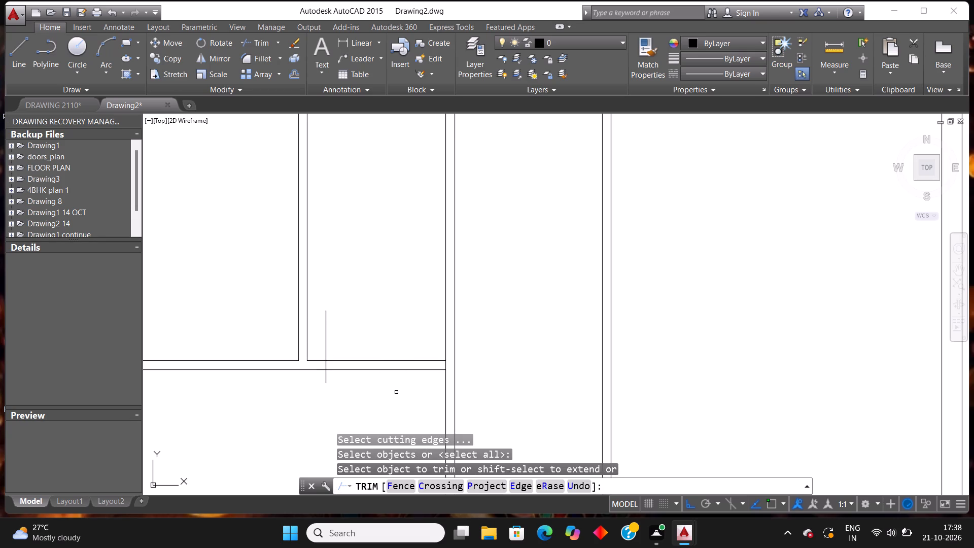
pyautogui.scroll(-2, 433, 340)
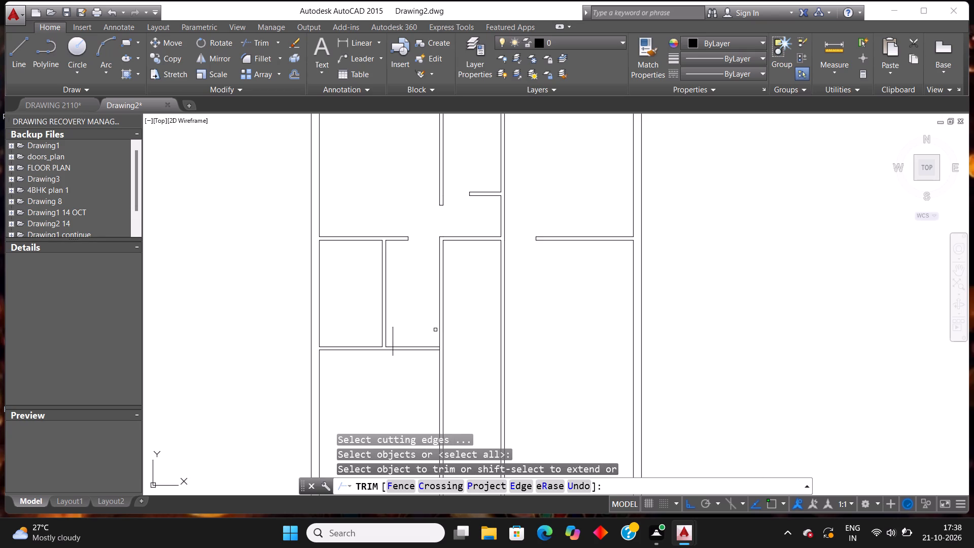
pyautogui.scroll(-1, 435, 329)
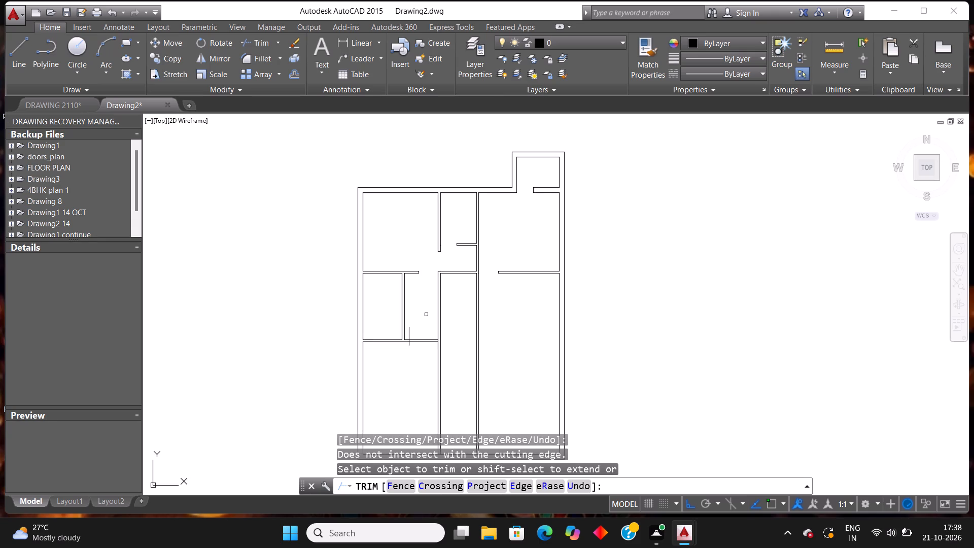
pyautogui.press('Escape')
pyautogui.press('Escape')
# Extend both lines of the cross wall to the far line of the long vertical partition.
pyautogui.write('ex')
pyautogui.press('Return')
pyautogui.press('Return')
pyautogui.scroll(4, 438, 351)
pyautogui.click(411, 307)
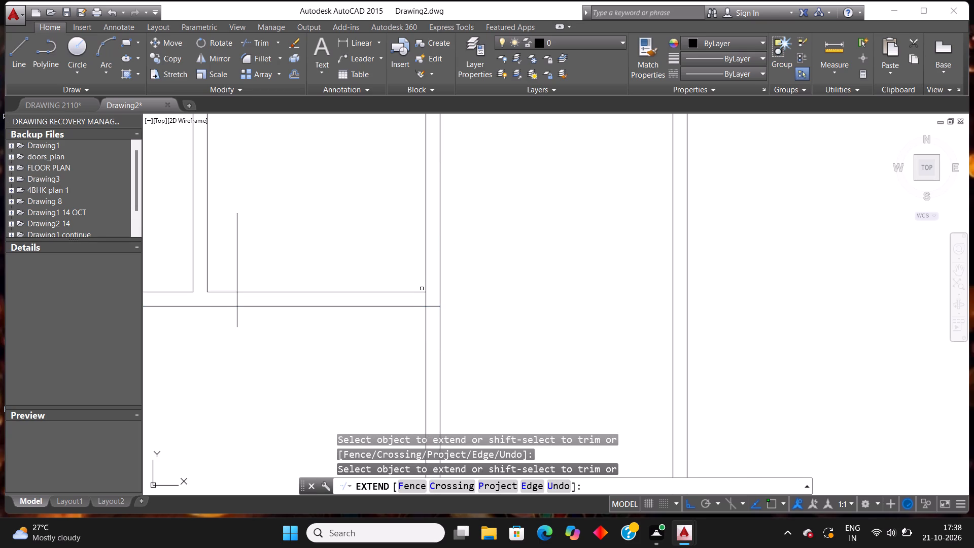
pyautogui.click(421, 292)
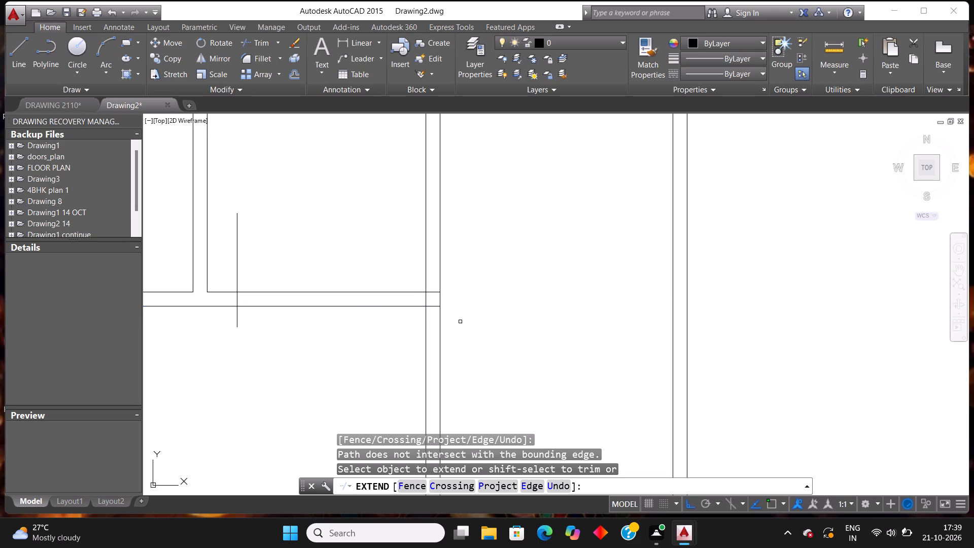
pyautogui.scroll(-4, 460, 322)
pyautogui.scroll(1, 495, 289)
pyautogui.press('Escape')
pyautogui.press('Escape')
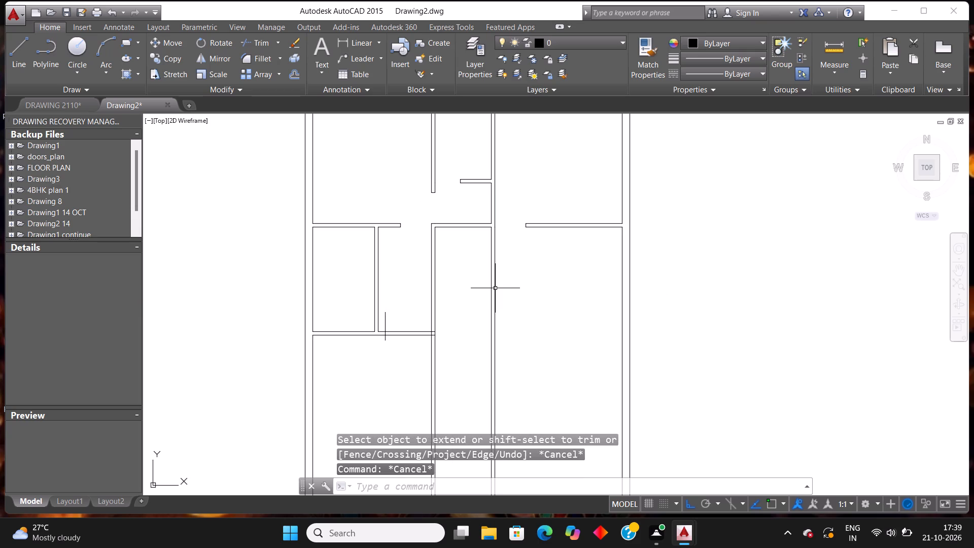
# Trim both lines of the long vertical partition between the cross wall and the horizontal wall above it.
pyautogui.write('tr')
pyautogui.press('Return')
pyautogui.press('Return')
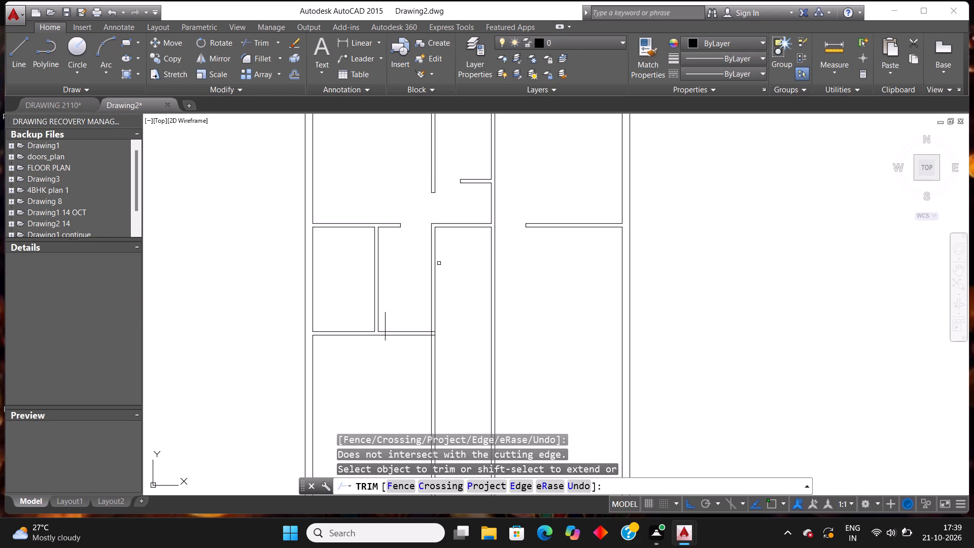
pyautogui.scroll(-1, 447, 263)
pyautogui.scroll(-1, 490, 317)
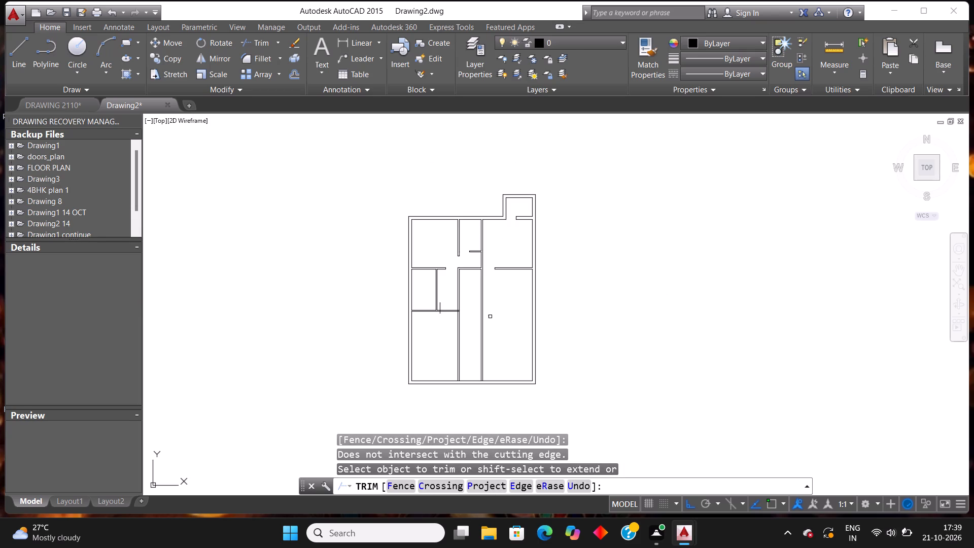
pyautogui.click(449, 288)
pyautogui.click(465, 289)
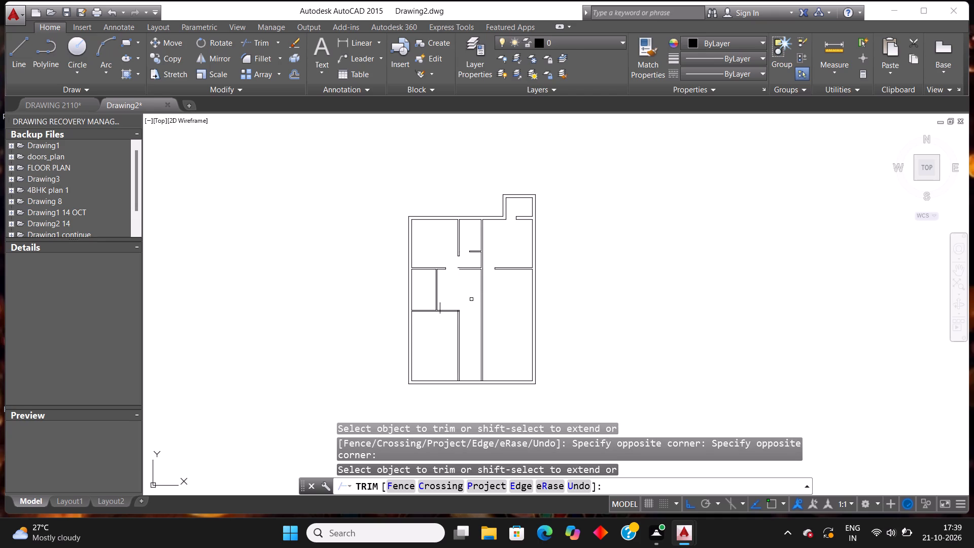
pyautogui.scroll(3, 465, 252)
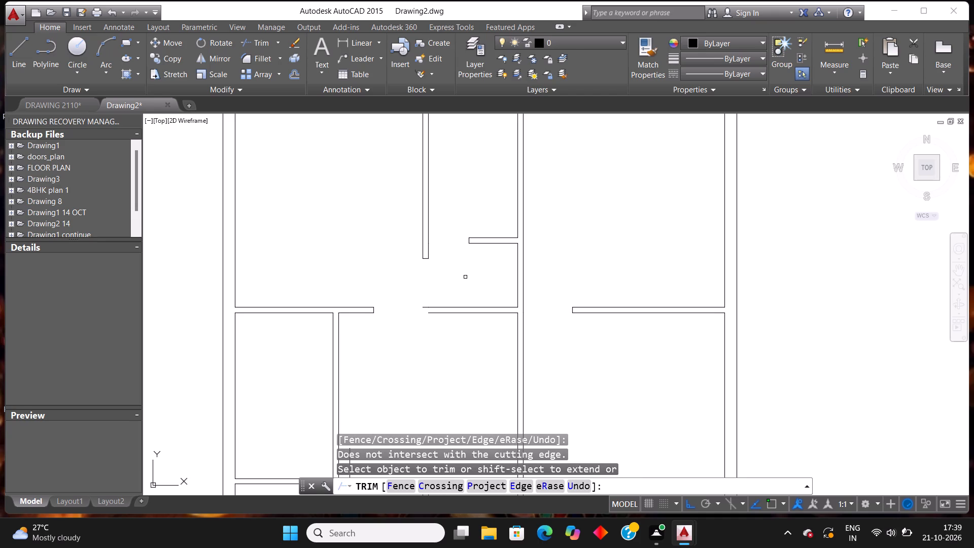
pyautogui.scroll(-2, 452, 314)
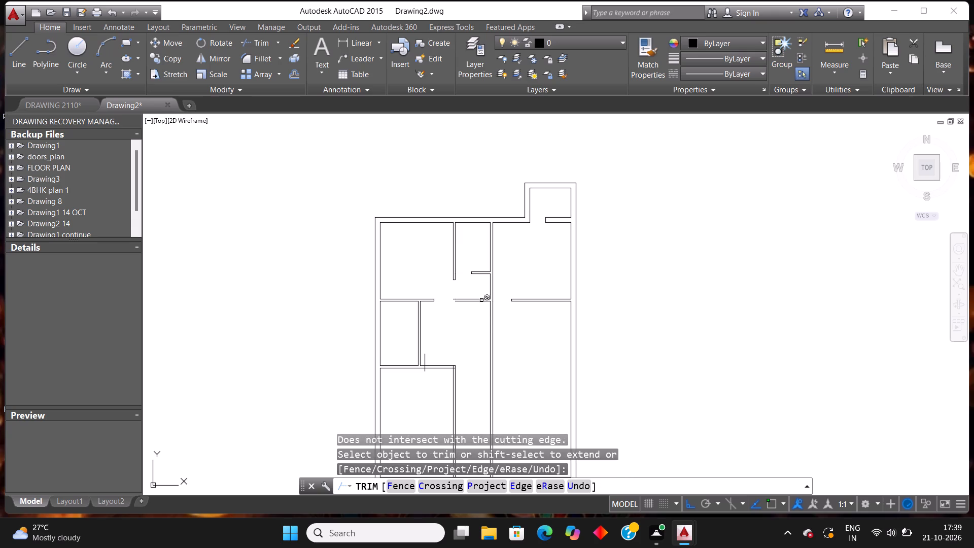
pyautogui.scroll(-2, 477, 304)
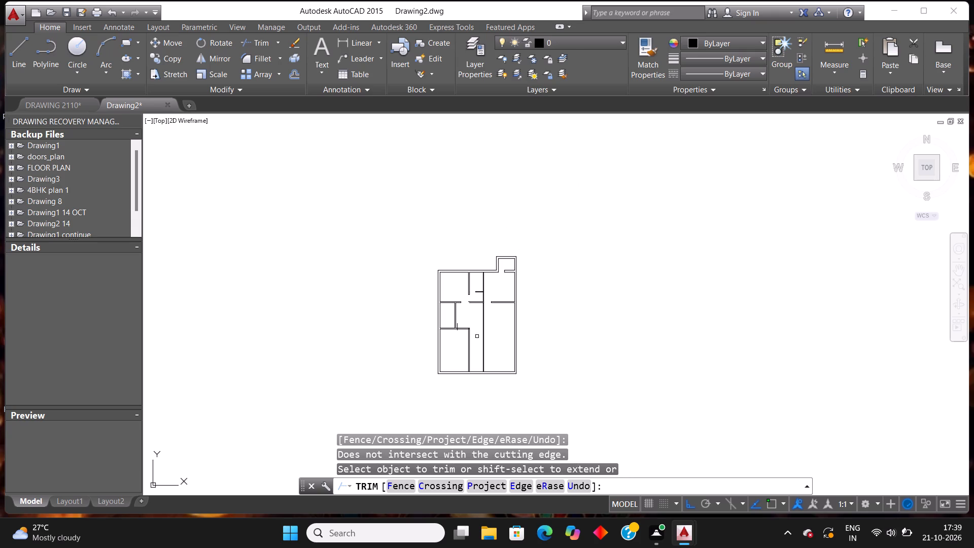
pyautogui.scroll(2, 507, 346)
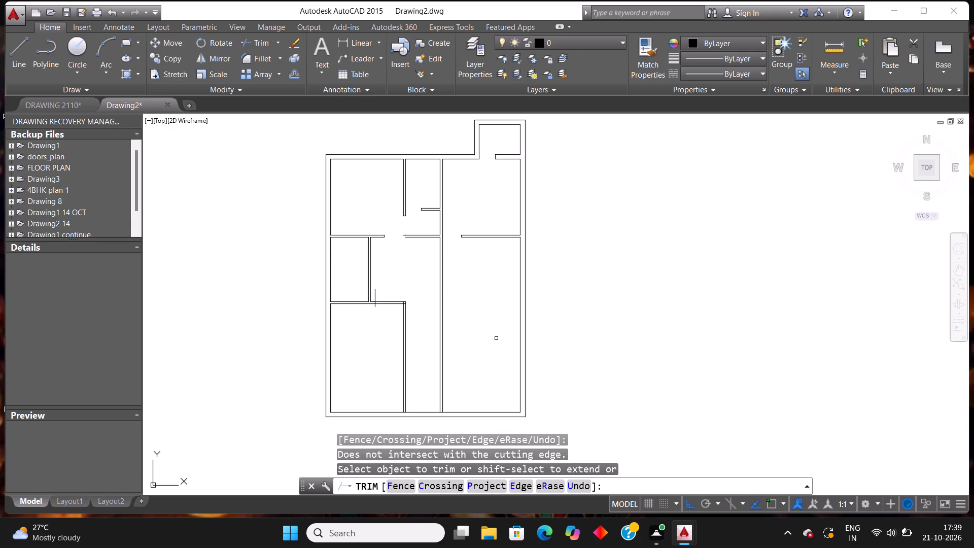
pyautogui.scroll(1, 430, 281)
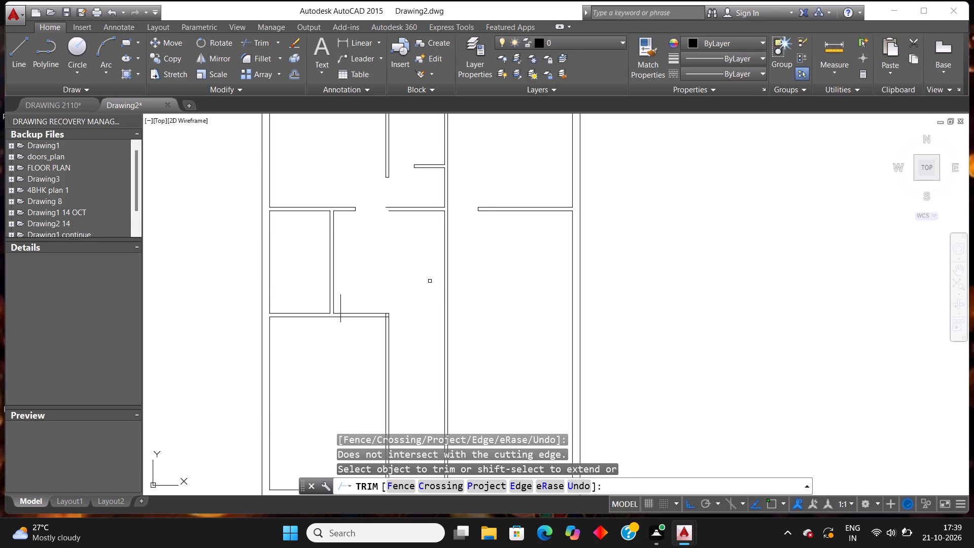
pyautogui.press('Escape')
pyautogui.press('Escape')
# Extend both lines of the middle horizontal wall segment right to the far line of the central vertical partition.
pyautogui.write('ex')
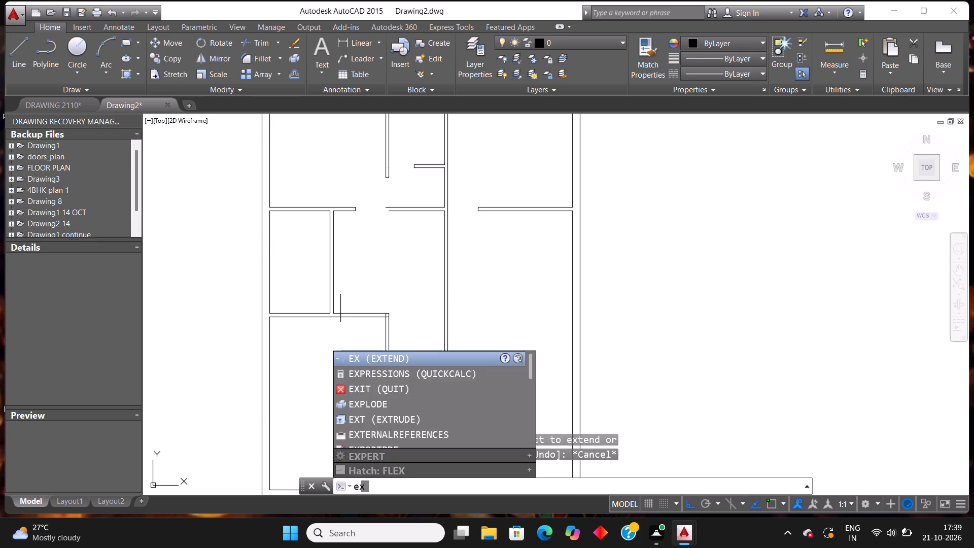
pyautogui.press('Return')
pyautogui.press('Return')
pyautogui.scroll(2, 455, 174)
pyautogui.scroll(1, 427, 223)
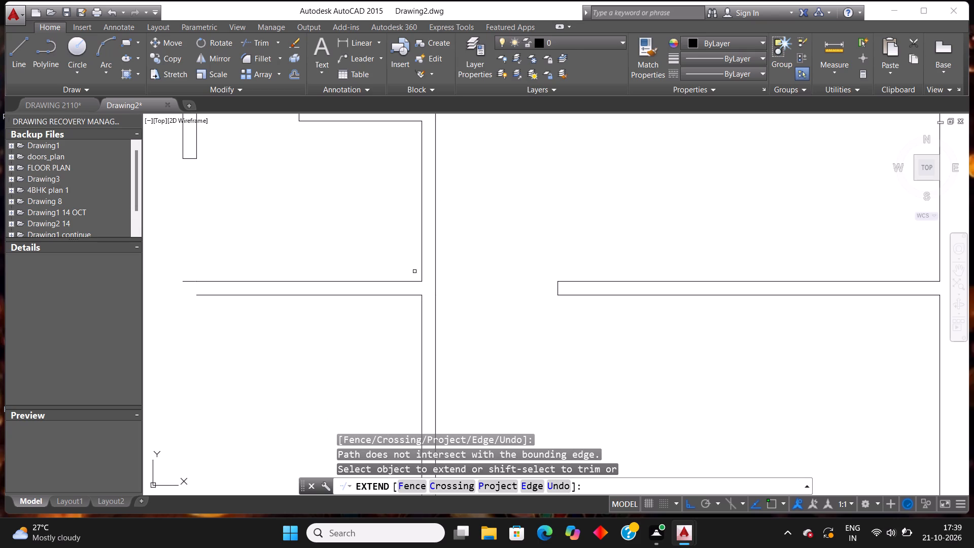
pyautogui.click(413, 280)
pyautogui.click(411, 295)
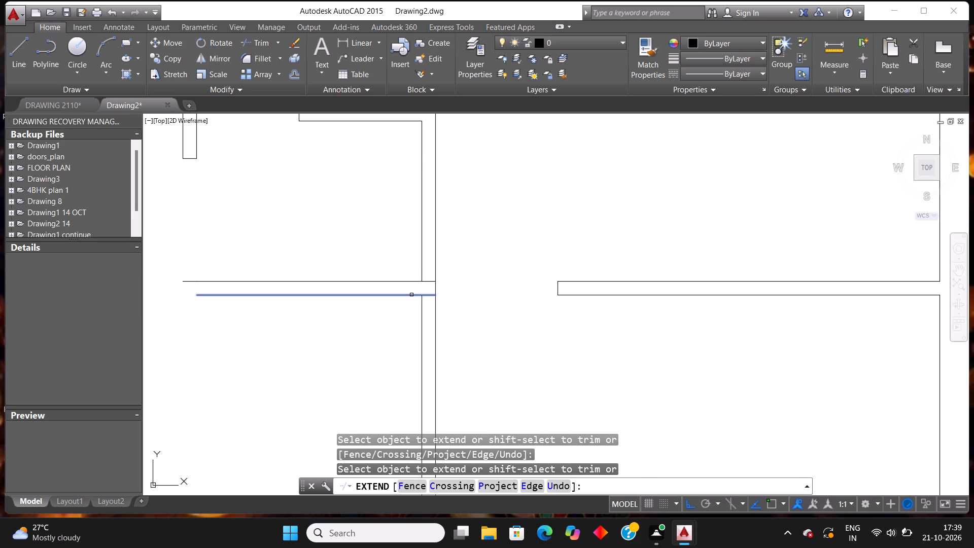
pyautogui.press('Escape')
pyautogui.press('Escape')
# Remove both lines of the central vertical partition below the middle horizontal wall.
pyautogui.write('tr')
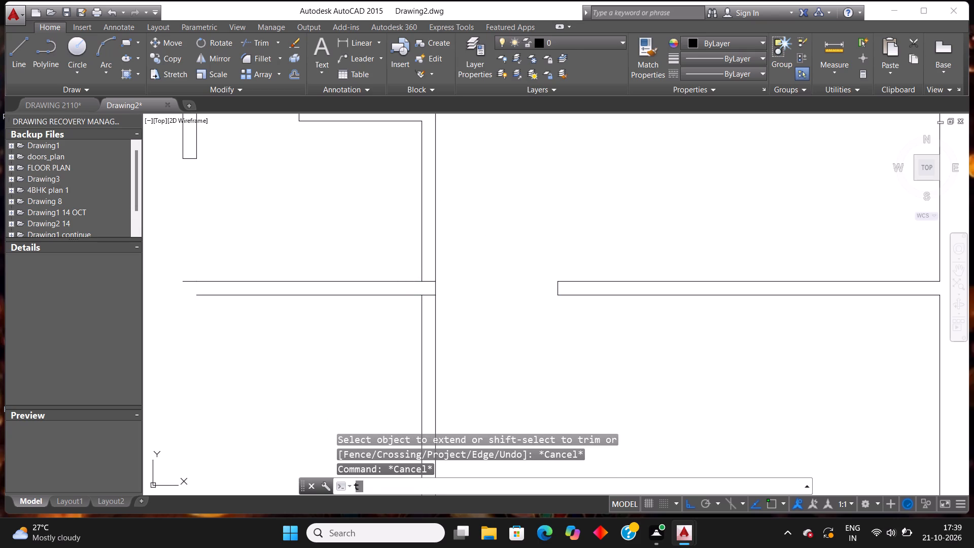
pyautogui.press('Return')
pyautogui.press('Return')
pyautogui.click(467, 355)
pyautogui.click(394, 355)
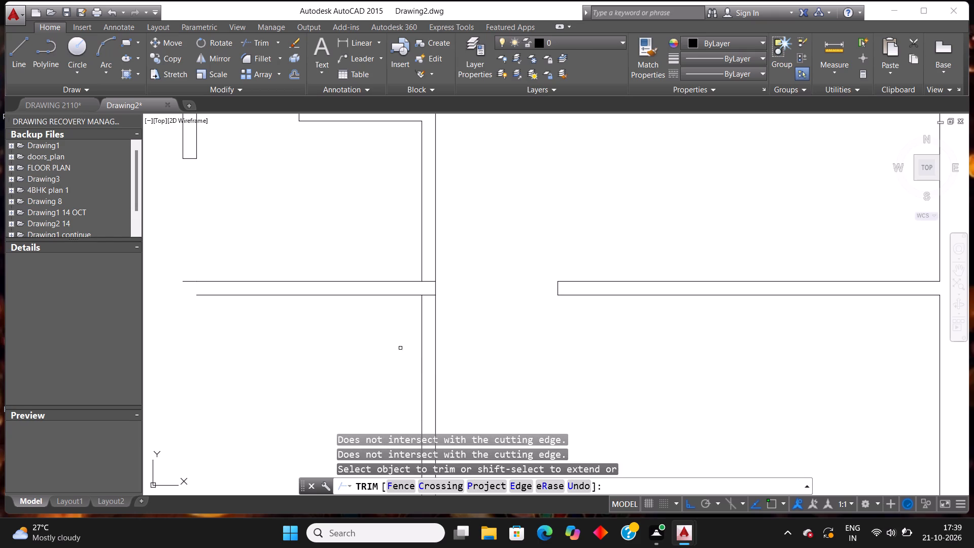
pyautogui.moveTo(400, 348); pyautogui.dragTo(417, 344)
pyautogui.click(476, 331)
pyautogui.scroll(-2, 472, 330)
pyautogui.scroll(-3, 508, 304)
pyautogui.scroll(2, 504, 379)
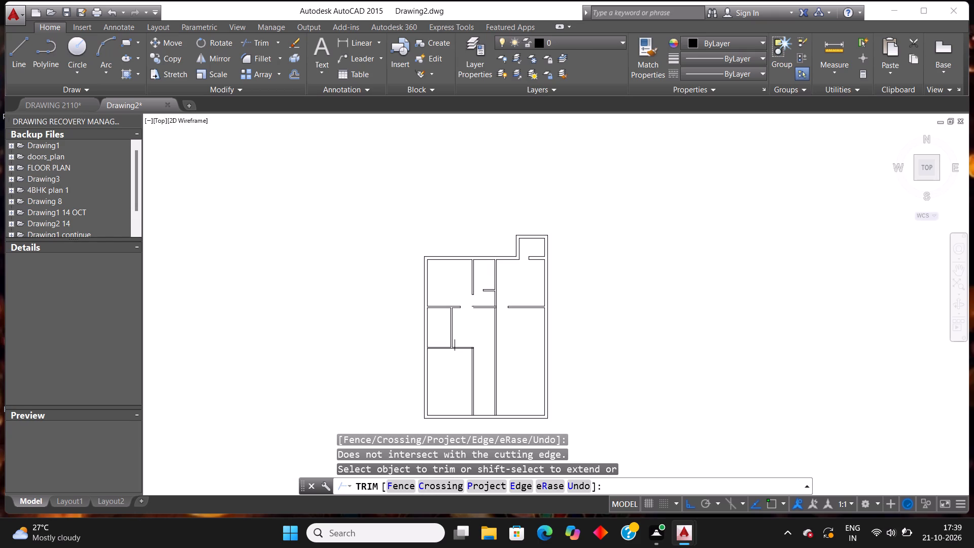
pyautogui.scroll(-2, 502, 338)
pyautogui.scroll(2, 510, 327)
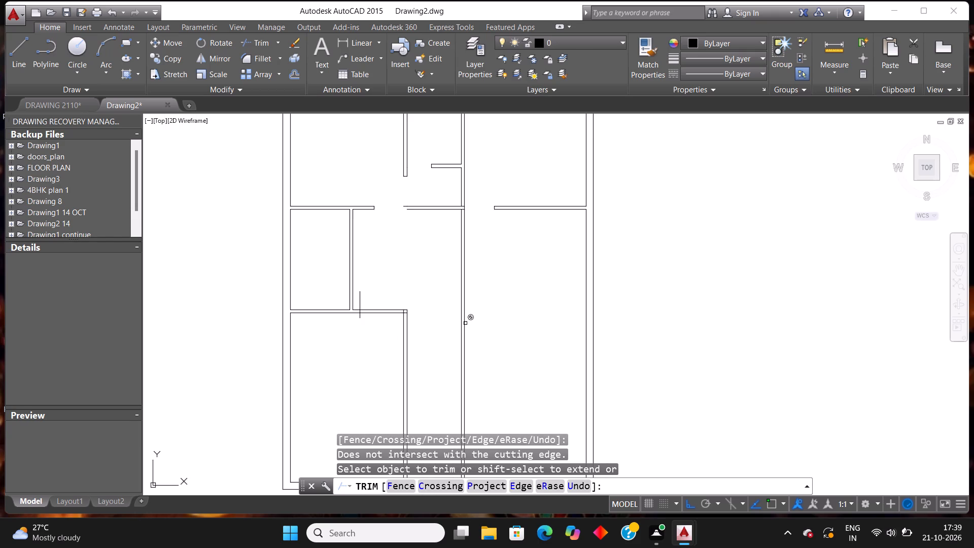
pyautogui.press('Escape')
pyautogui.moveTo(506, 304); pyautogui.dragTo(492, 307)
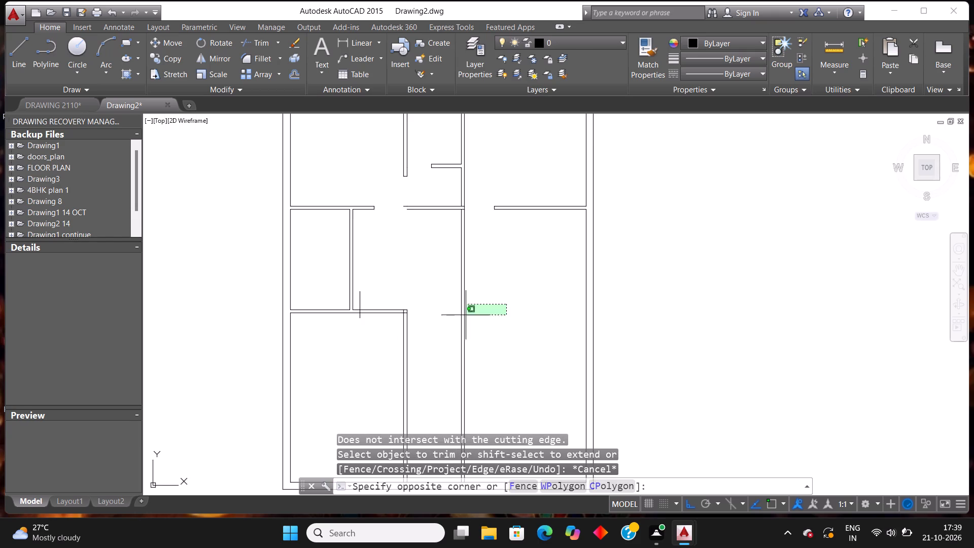
pyautogui.click(434, 337)
pyautogui.press('Delete')
pyautogui.scroll(-1, 475, 314)
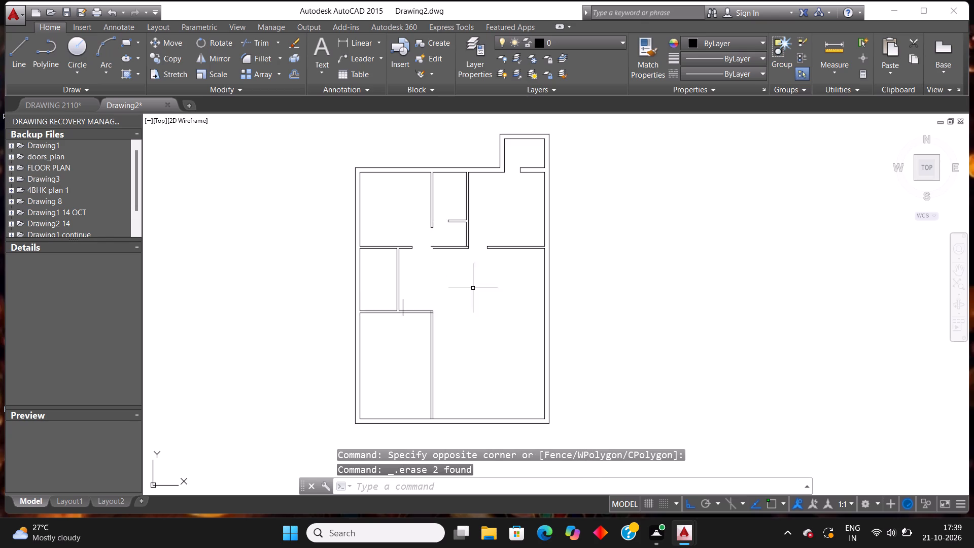
# Extend the middle wall's lower line left to the neighbouring wall end, and the upper partition's left line down to it.
pyautogui.scroll(3, 479, 231)
pyautogui.press('Escape')
pyautogui.press('Escape')
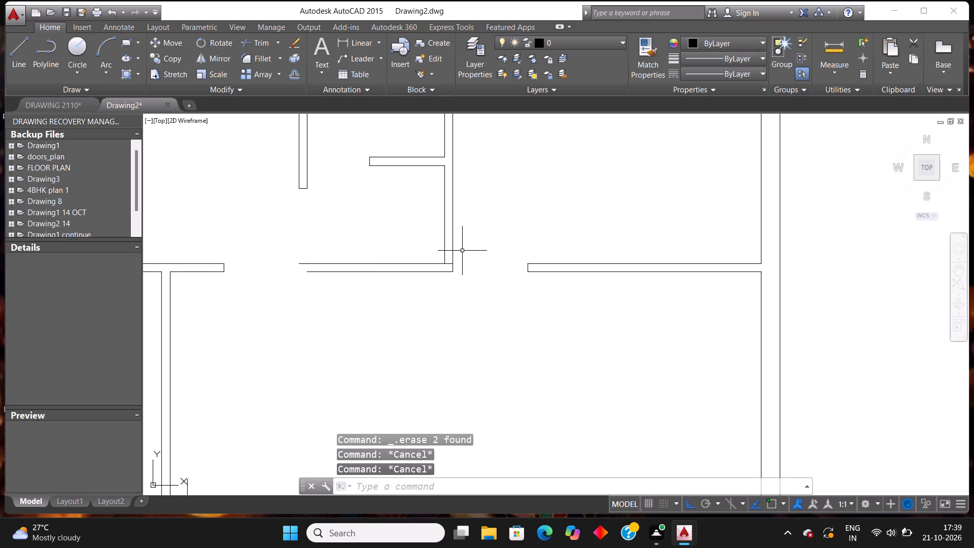
pyautogui.write('ex')
pyautogui.press('Return')
pyautogui.press('Return')
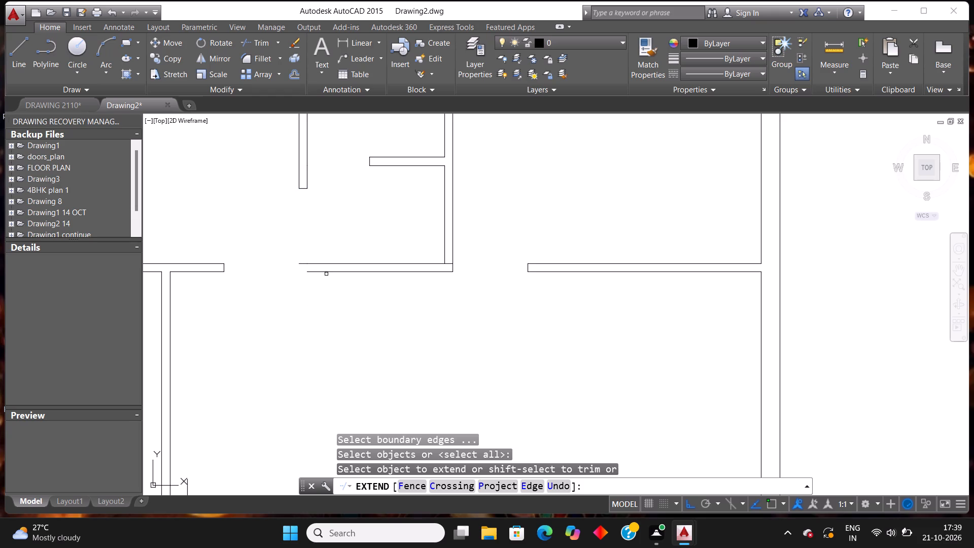
pyautogui.click(312, 272)
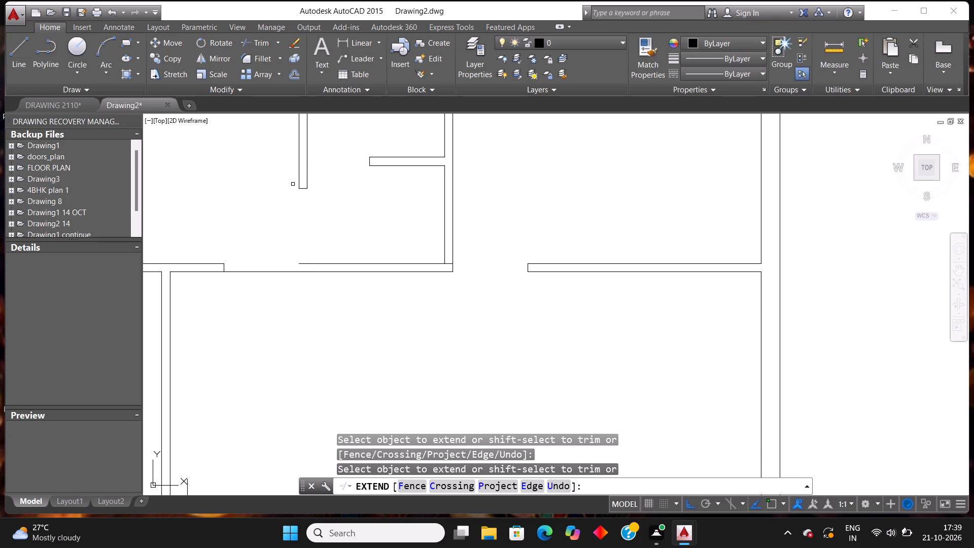
pyautogui.click(299, 174)
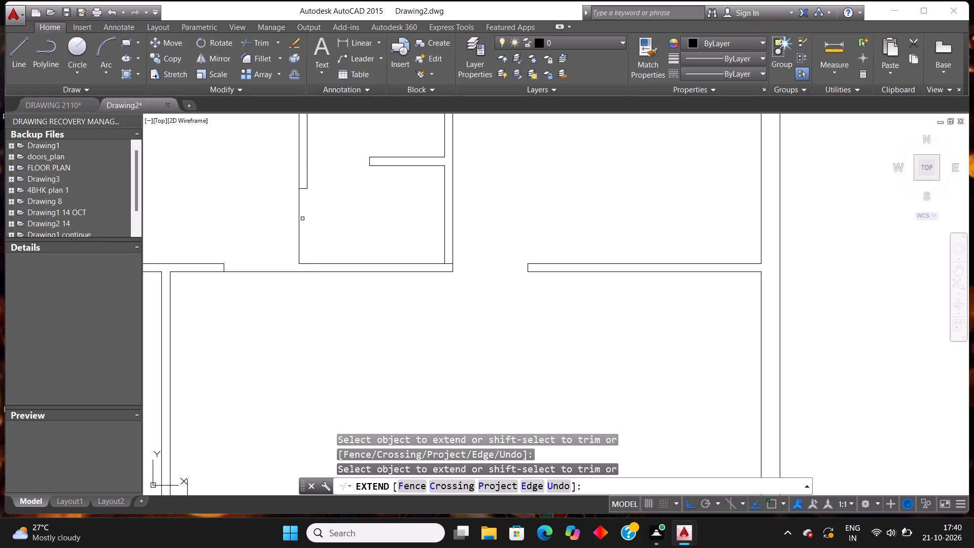
pyautogui.click(300, 230)
pyautogui.press('Escape')
pyautogui.press('Escape')
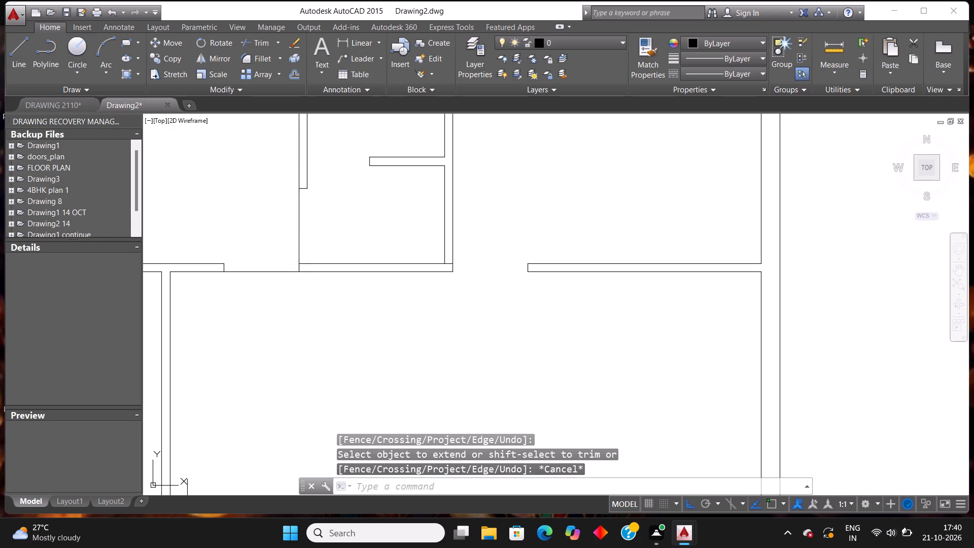
# Trim the middle horizontal wall's lower line across the left door opening, and the single line below the upper vertical partition's closed end.
pyautogui.write('tr')
pyautogui.press('Return')
pyautogui.press('Return')
pyautogui.click(281, 300)
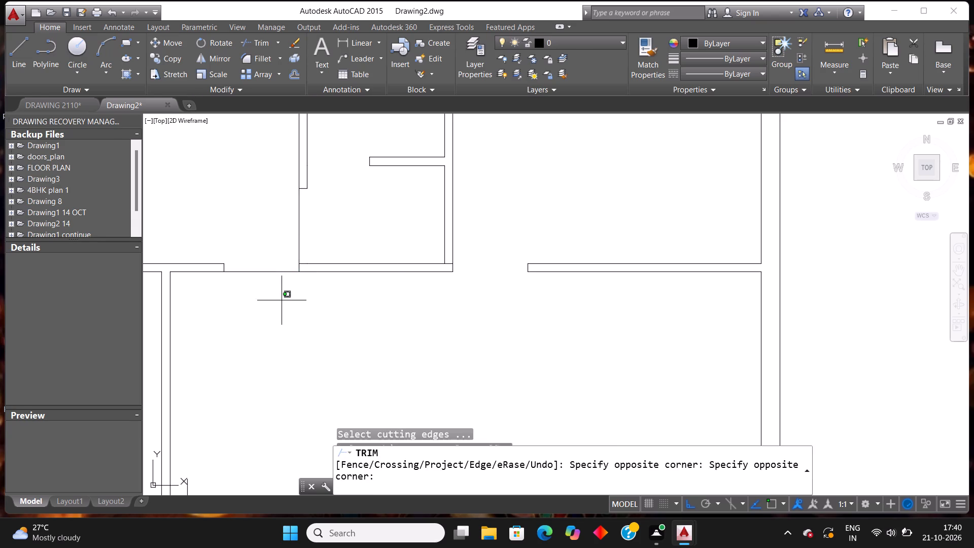
pyautogui.click(269, 227)
pyautogui.scroll(-3, 322, 292)
pyautogui.scroll(2, 331, 271)
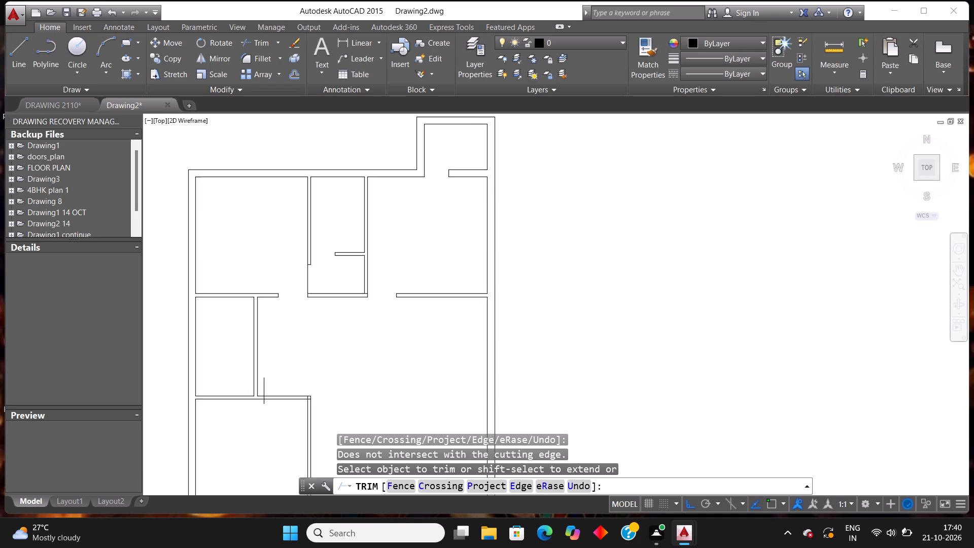
pyautogui.click(318, 277)
pyautogui.click(268, 286)
pyautogui.scroll(-2, 332, 272)
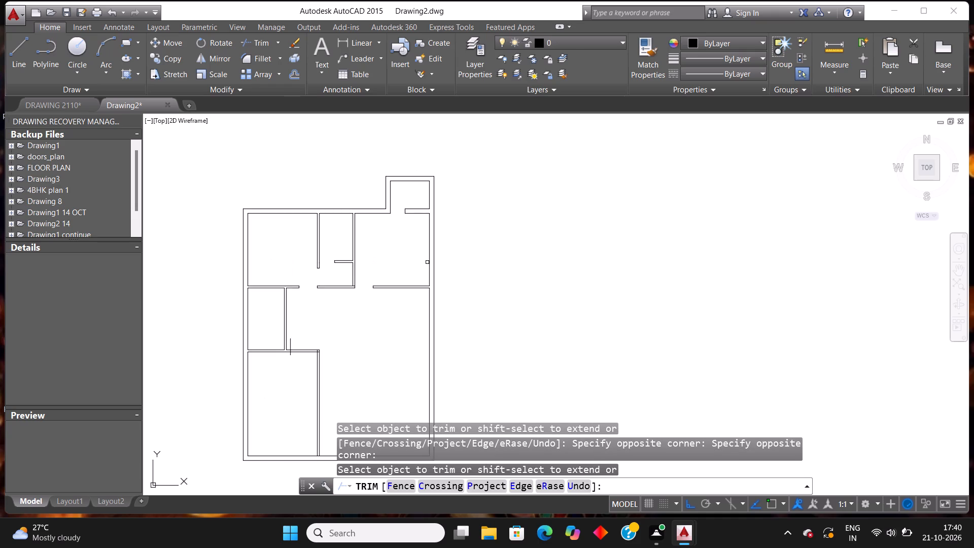
# Trim the leftover line piece at the corner where the middle wall segment meets the central vertical partition.
pyautogui.scroll(1, 385, 277)
pyautogui.scroll(4, 322, 284)
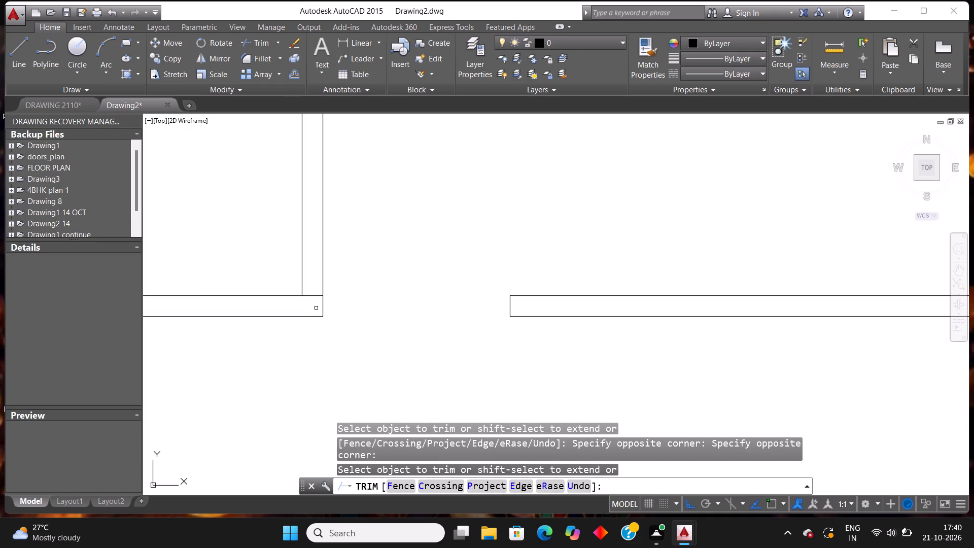
pyautogui.click(314, 305)
pyautogui.click(319, 285)
pyautogui.scroll(-4, 340, 285)
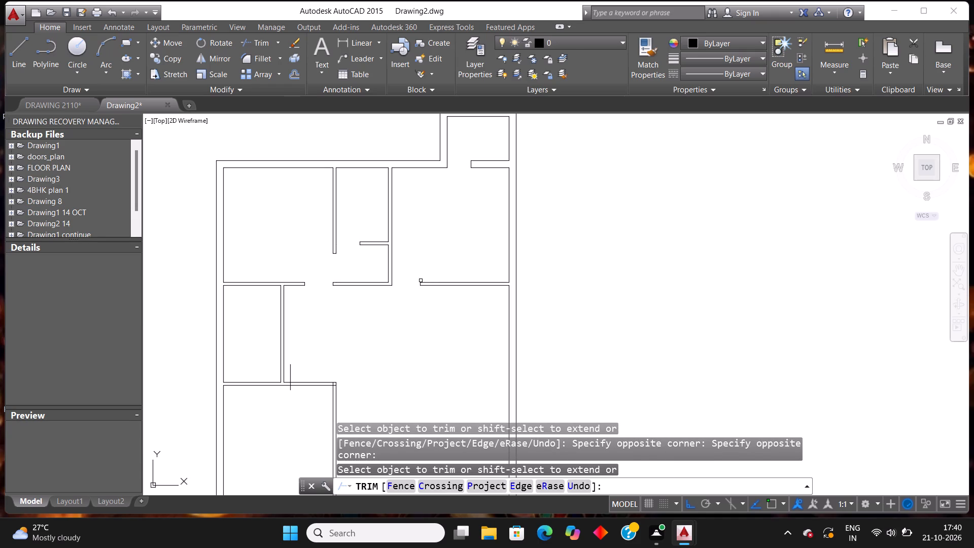
pyautogui.scroll(-1, 401, 307)
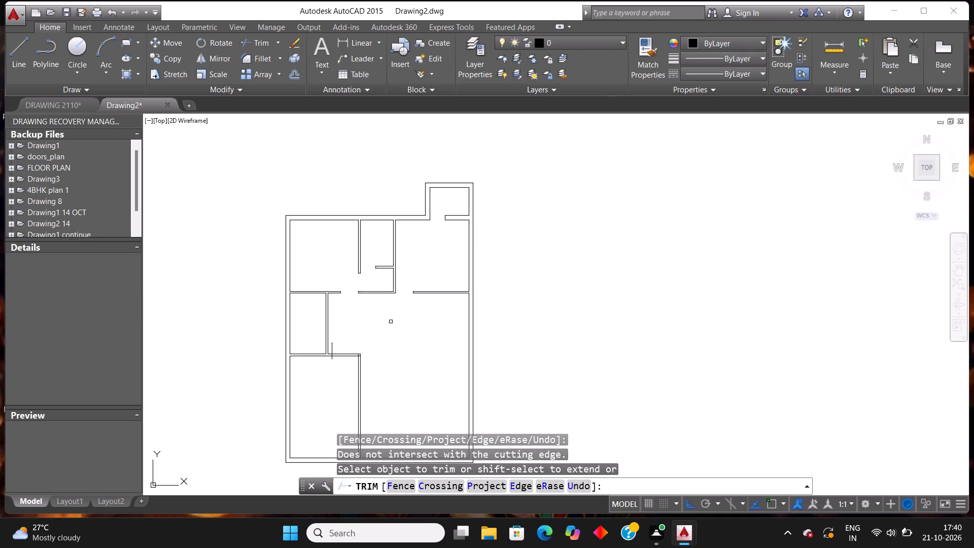
# Trim both lines of the lower-left cross wall between the short jamb line and the vertical partition, and cut the jamb line flush with the wall.
pyautogui.scroll(2, 344, 366)
pyautogui.click(344, 366)
pyautogui.click(345, 292)
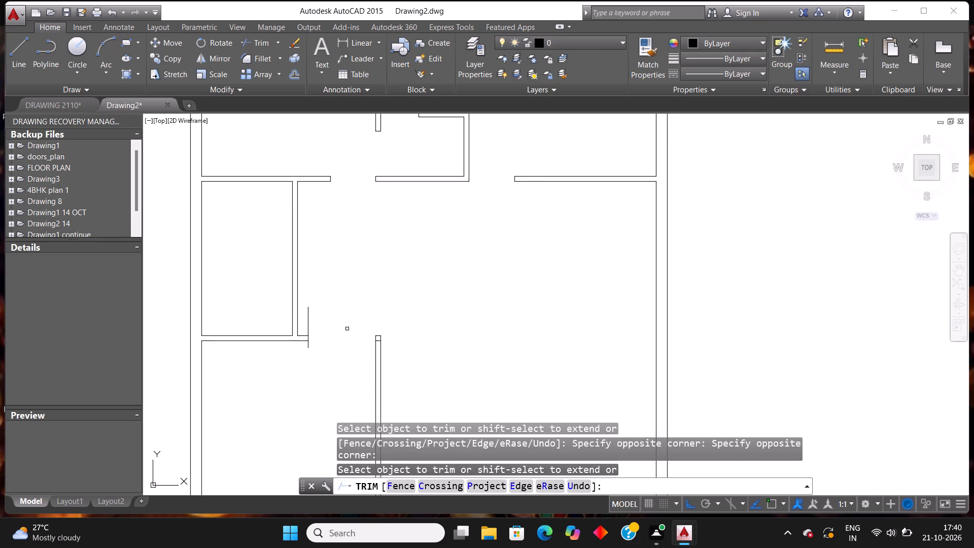
pyautogui.scroll(3, 378, 360)
pyautogui.scroll(-2, 433, 317)
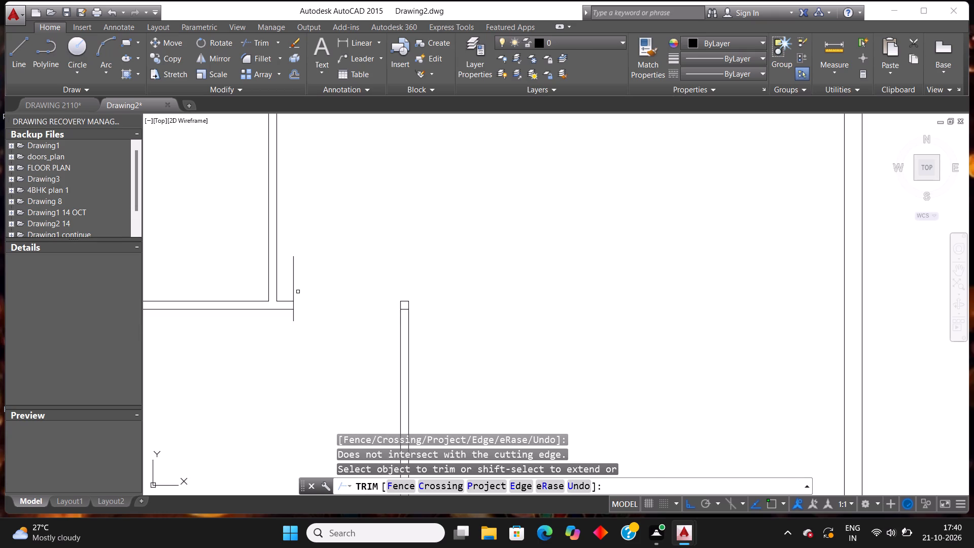
pyautogui.click(293, 281)
pyautogui.click(293, 313)
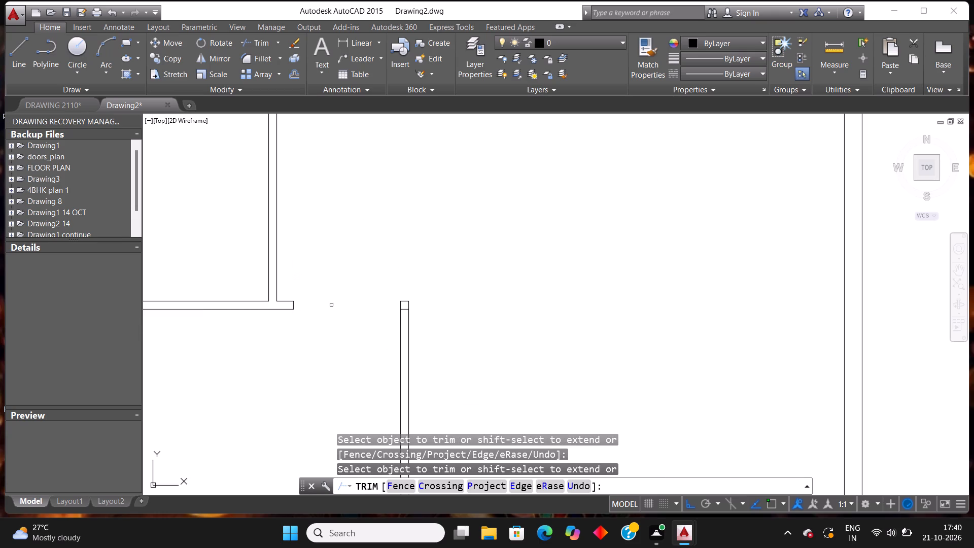
pyautogui.press('Escape')
# Erase the short inner line across the lower vertical partition, just below its closed upper end.
pyautogui.scroll(2, 429, 316)
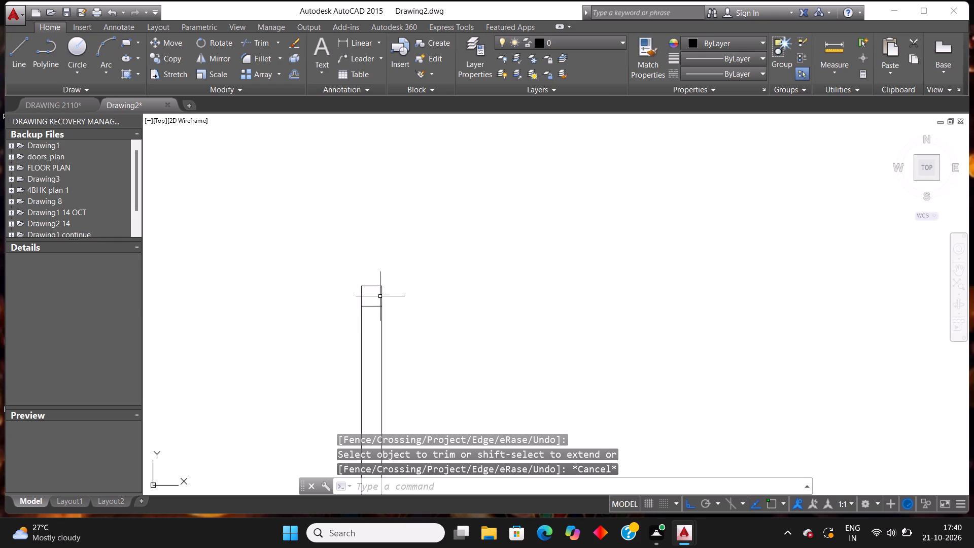
pyautogui.click(376, 306)
pyautogui.press('Delete')
pyautogui.scroll(-3, 396, 306)
pyautogui.scroll(-1, 447, 322)
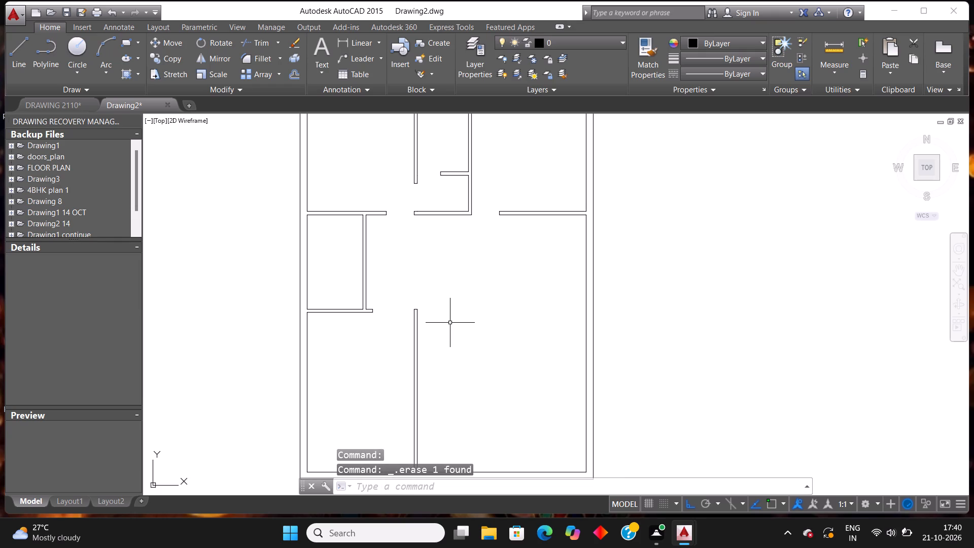
pyautogui.scroll(-2, 450, 323)
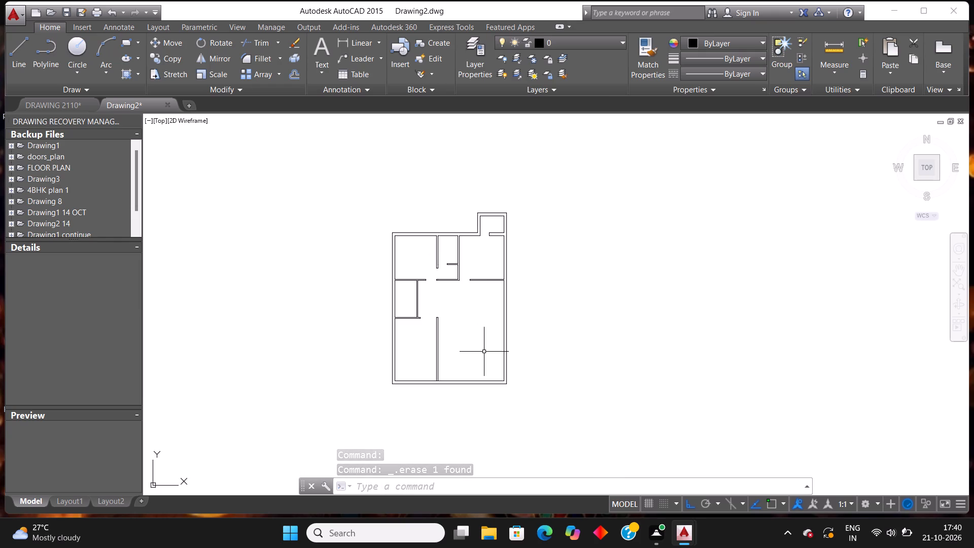
pyautogui.scroll(1, 485, 348)
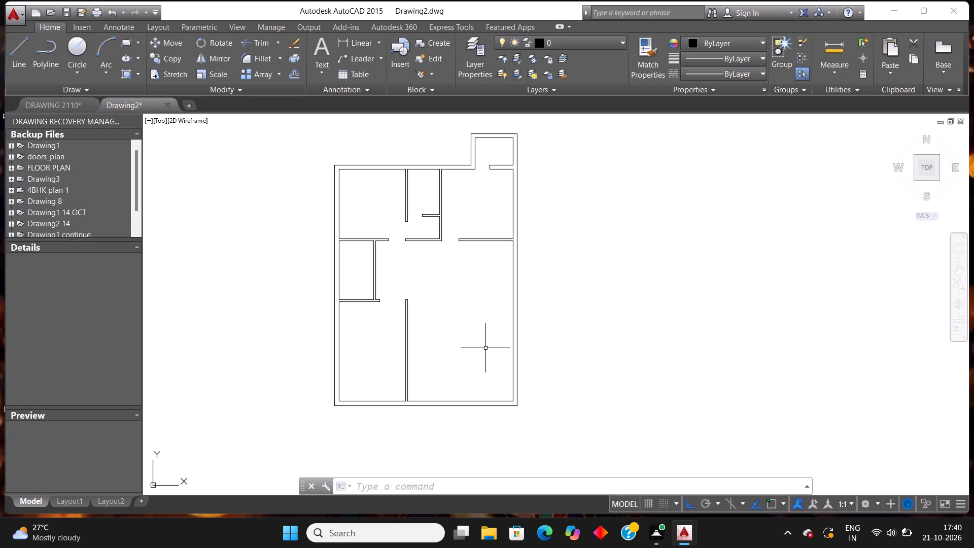
# Offset the lower line of the lower-left room's top wall 12'6" downward into the room.
pyautogui.press('Escape')
pyautogui.press('Escape')
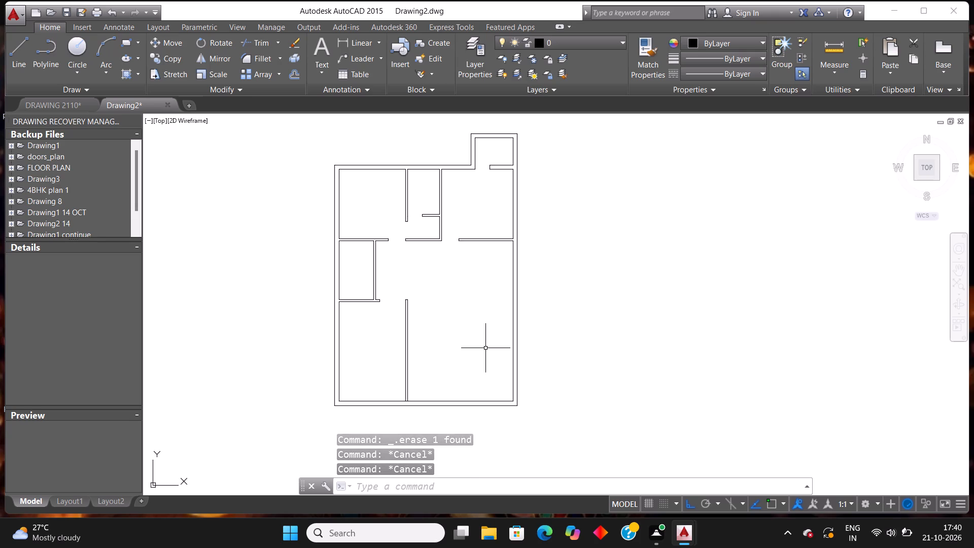
pyautogui.write('off')
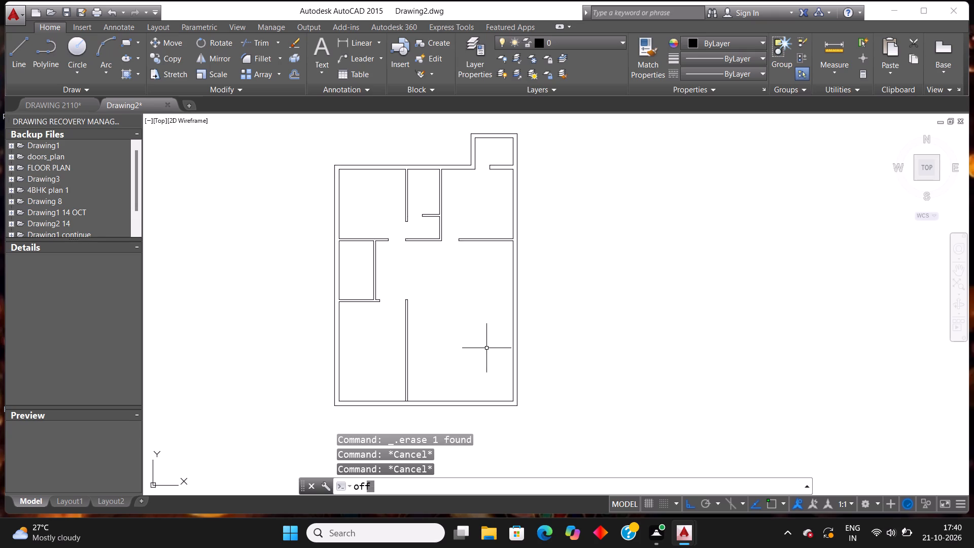
pyautogui.press('Return')
pyautogui.write('12\'6"')
pyautogui.press('Return')
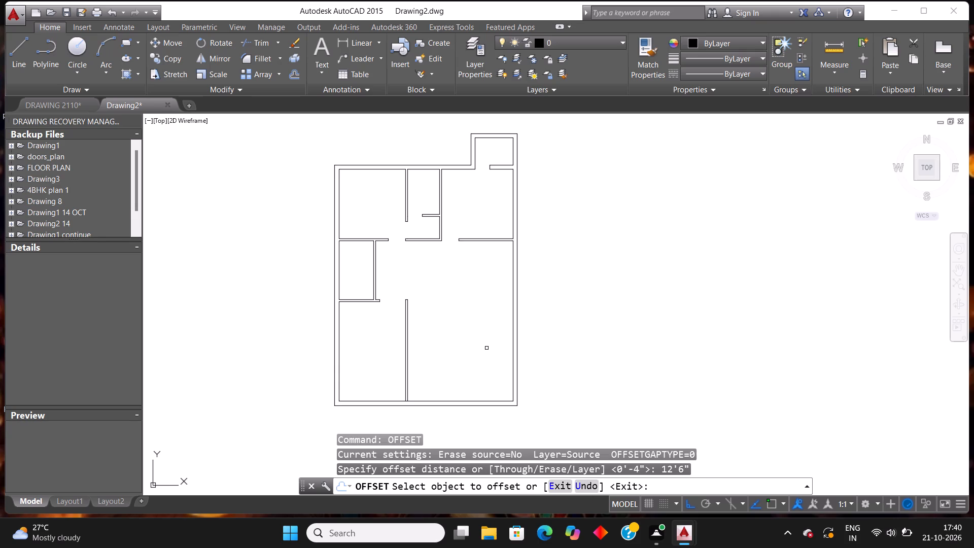
pyautogui.scroll(2, 366, 330)
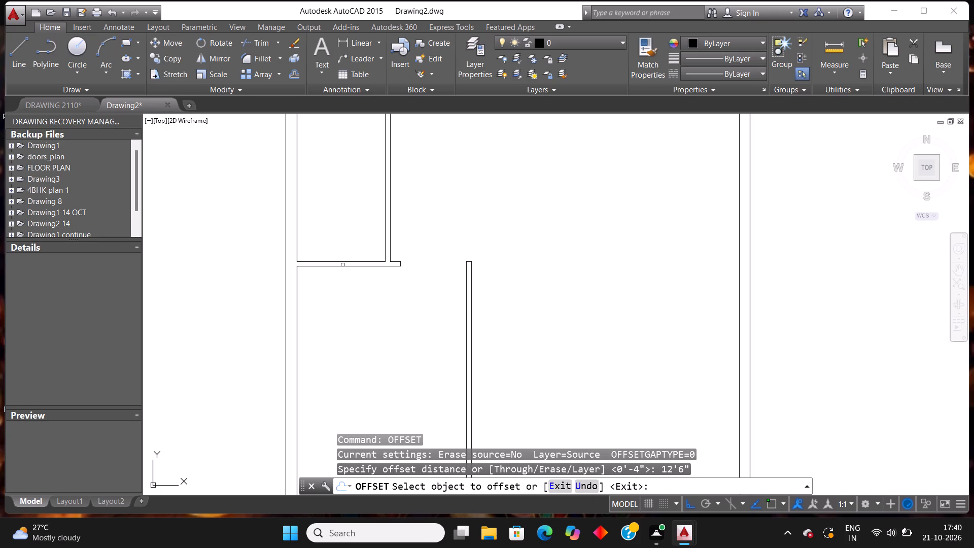
pyautogui.click(342, 266)
pyautogui.click(384, 355)
pyautogui.scroll(-2, 408, 281)
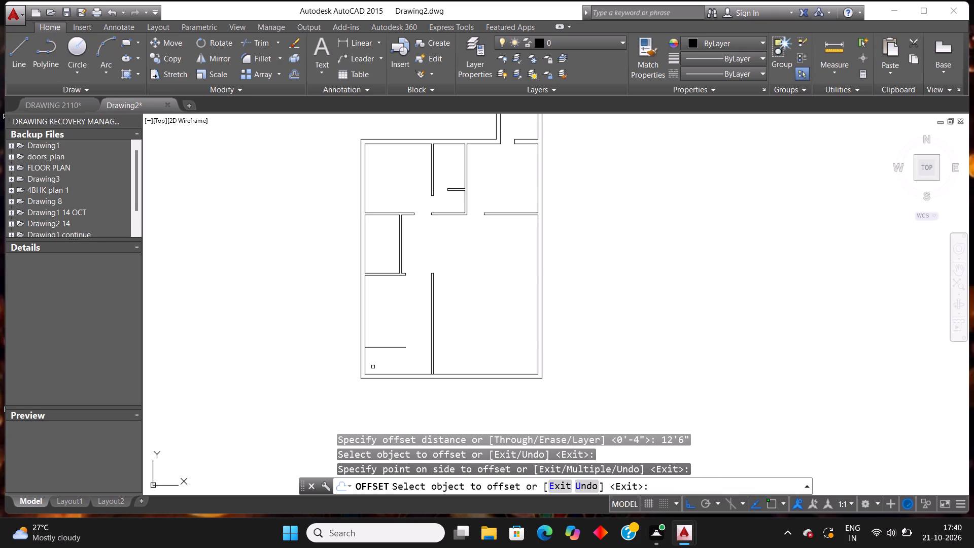
pyautogui.scroll(1, 373, 367)
pyautogui.press('Escape')
pyautogui.press('Escape')
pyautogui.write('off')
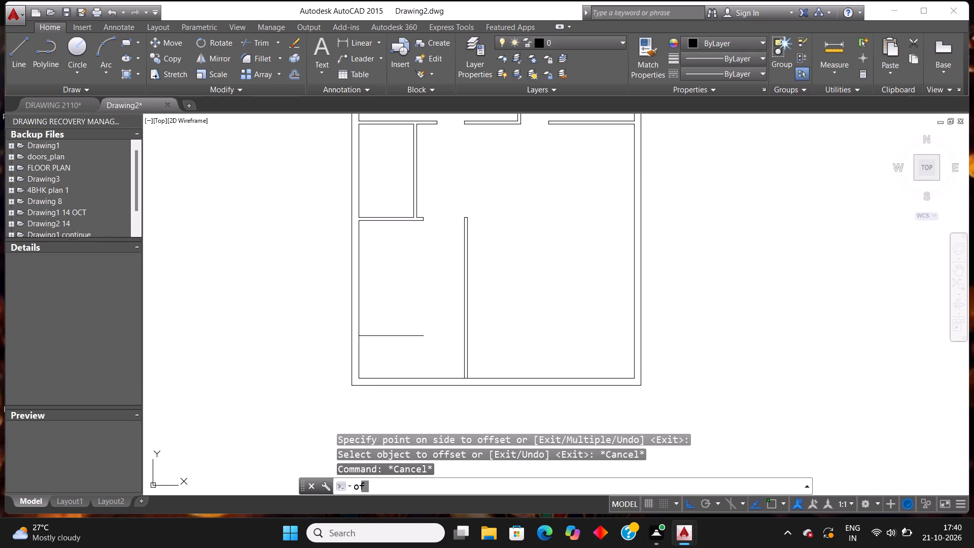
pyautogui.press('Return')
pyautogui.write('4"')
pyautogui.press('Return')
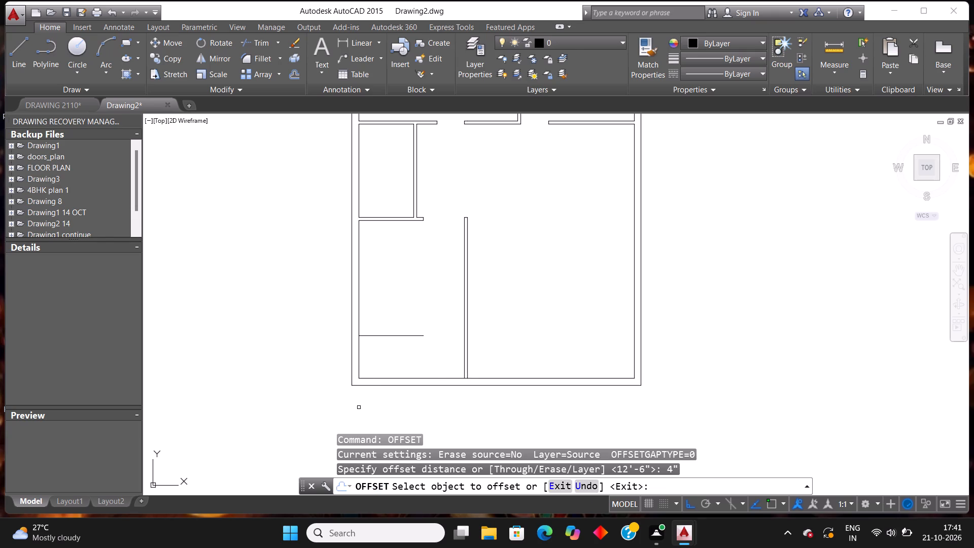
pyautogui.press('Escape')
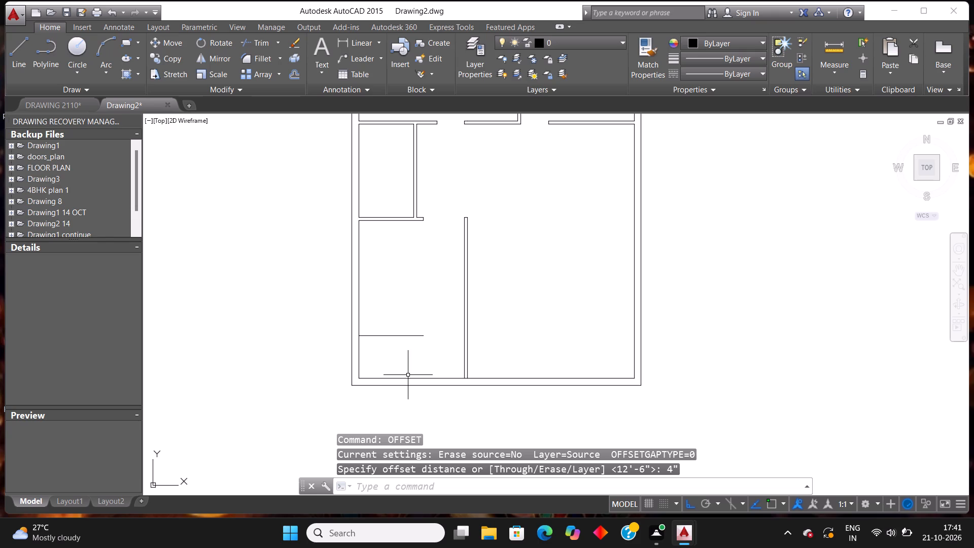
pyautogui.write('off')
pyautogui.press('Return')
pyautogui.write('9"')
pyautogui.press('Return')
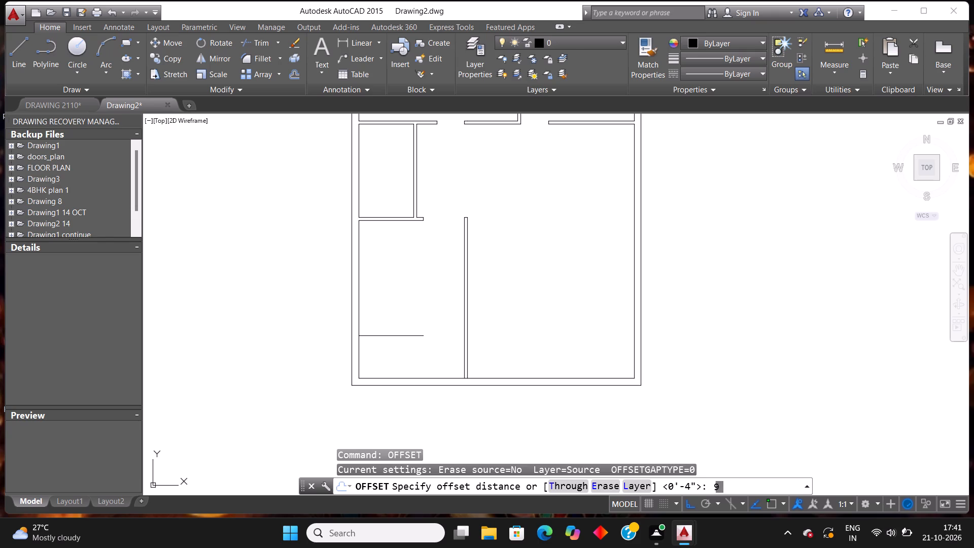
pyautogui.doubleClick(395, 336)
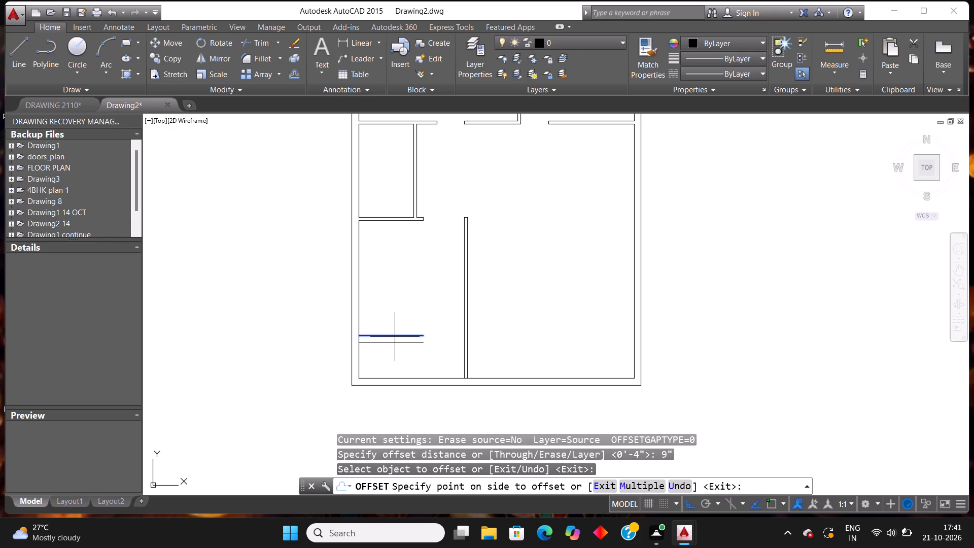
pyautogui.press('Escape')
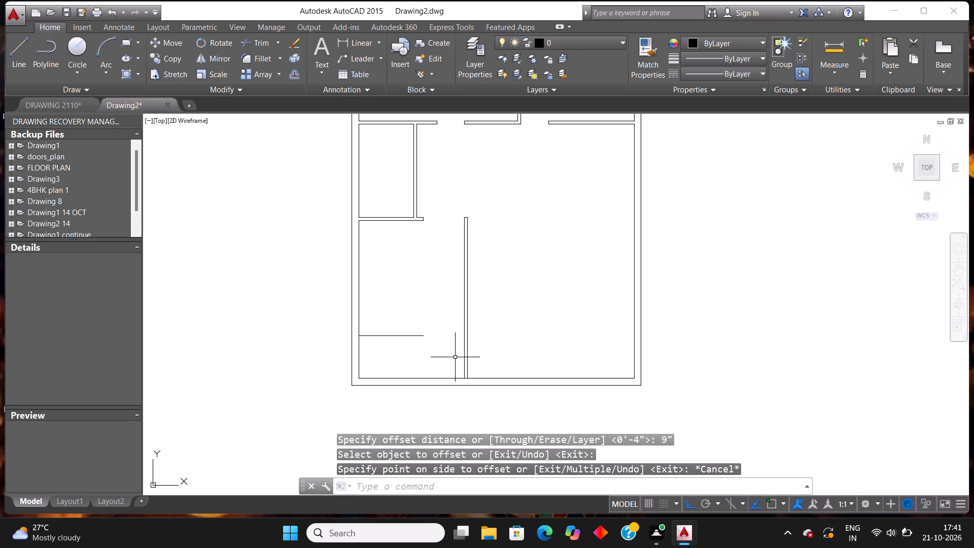
# Offset the new horizontal line in the lower-left room 9" downward to give the wall its thickness.
pyautogui.write('off')
pyautogui.press('Return')
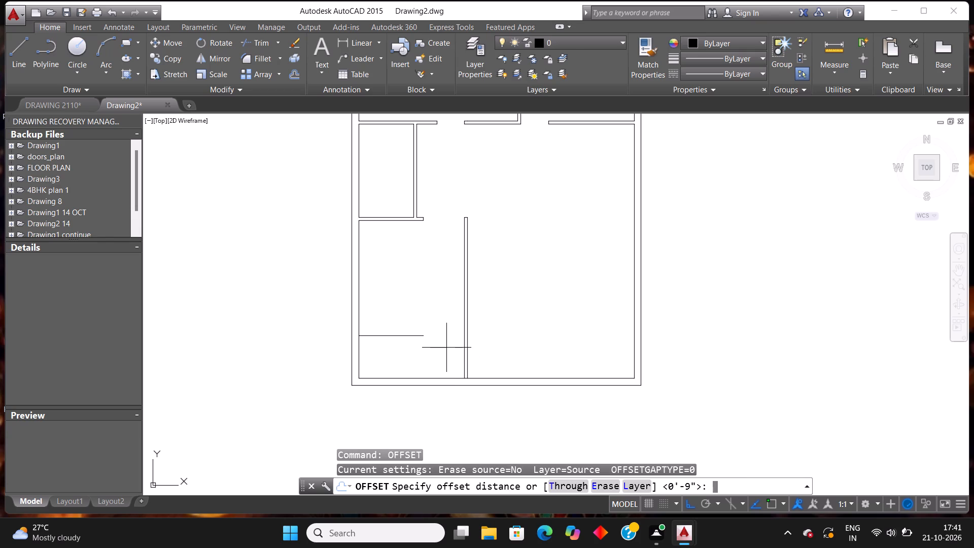
pyautogui.write('9"')
pyautogui.press('Return')
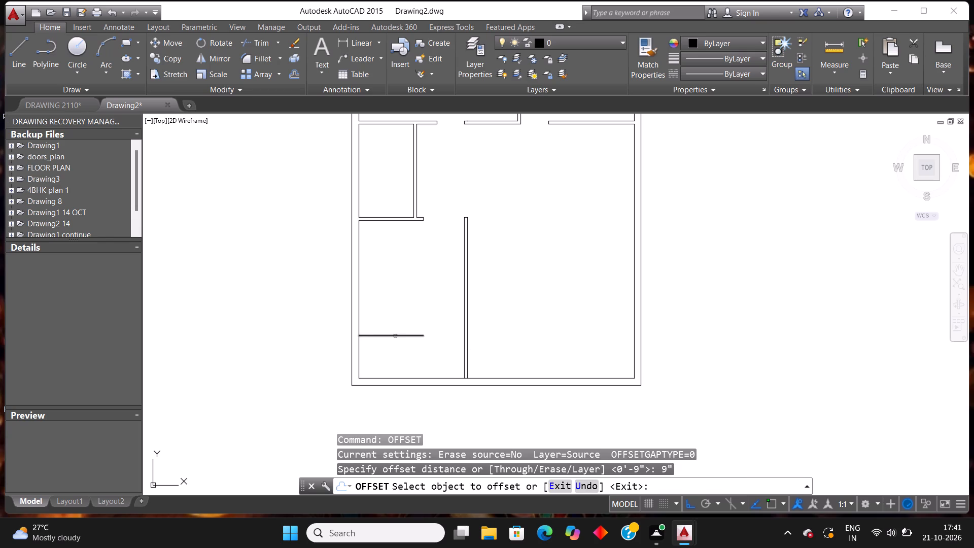
pyautogui.click(399, 335)
pyautogui.click(399, 361)
pyautogui.press('Escape')
pyautogui.press('Escape')
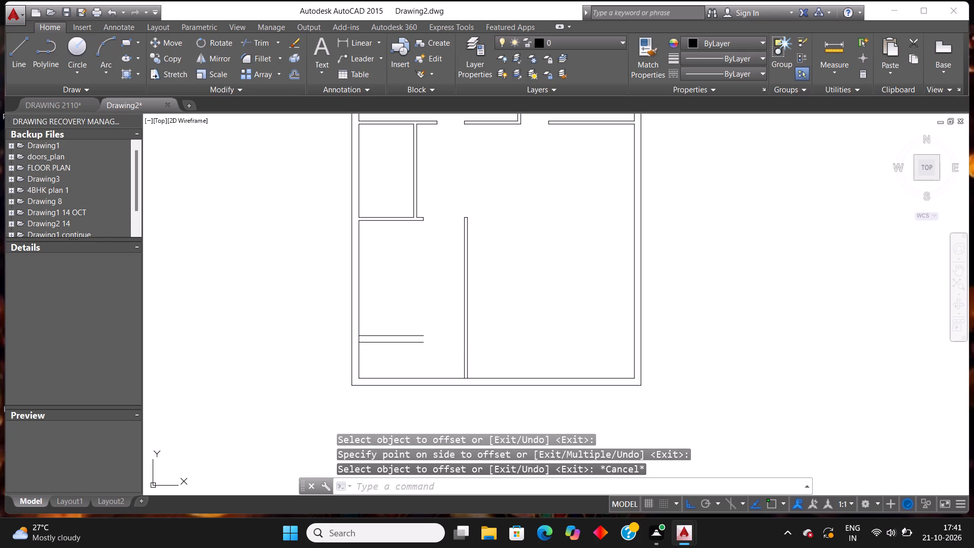
# Extend both lines of the new 9" wall right to the far line of the lower vertical partition.
pyautogui.write('ex')
pyautogui.press('Return')
pyautogui.press('Return')
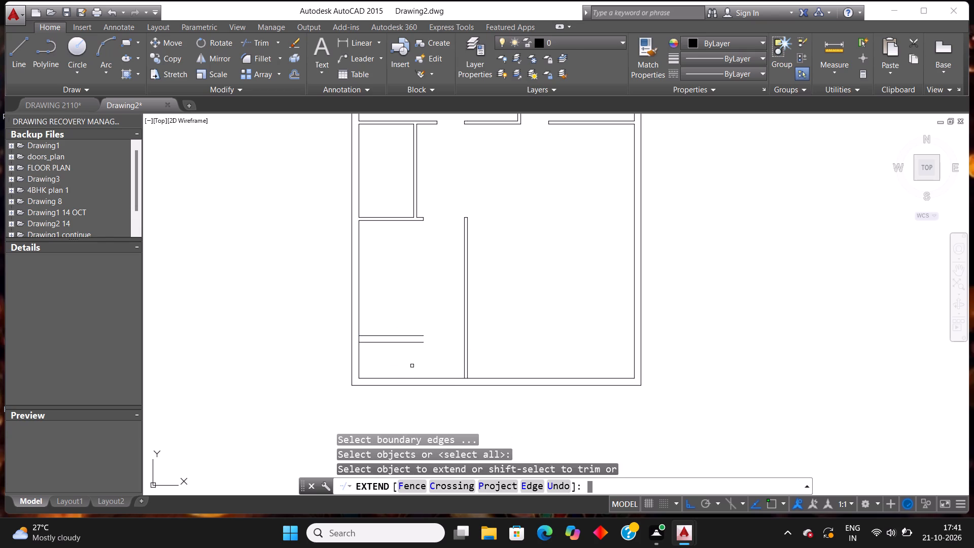
pyautogui.click(395, 344)
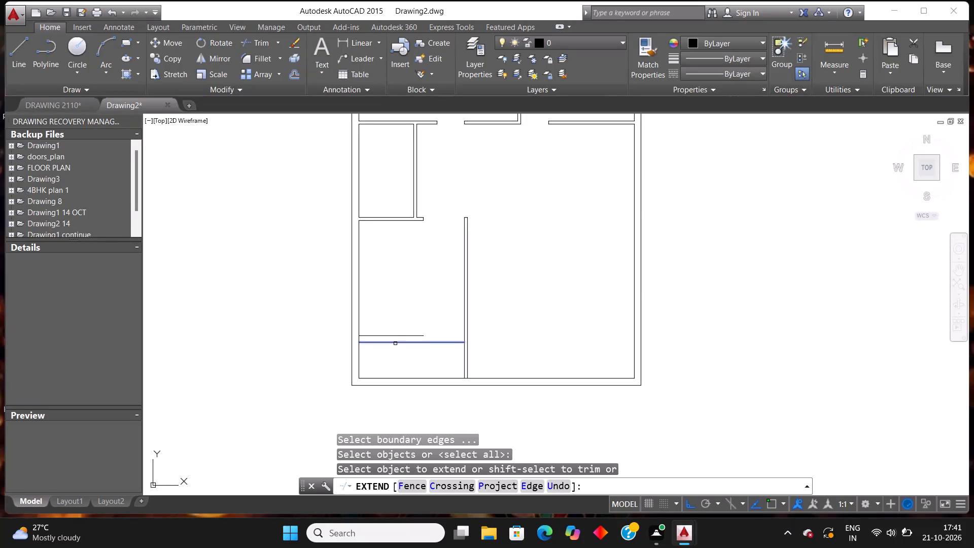
pyautogui.click(410, 335)
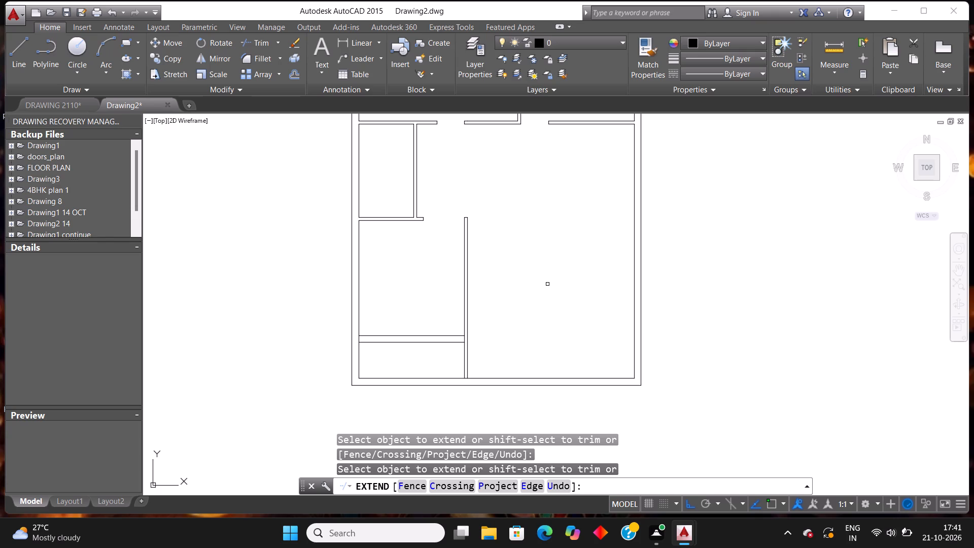
pyautogui.press('Escape')
pyautogui.write('ex')
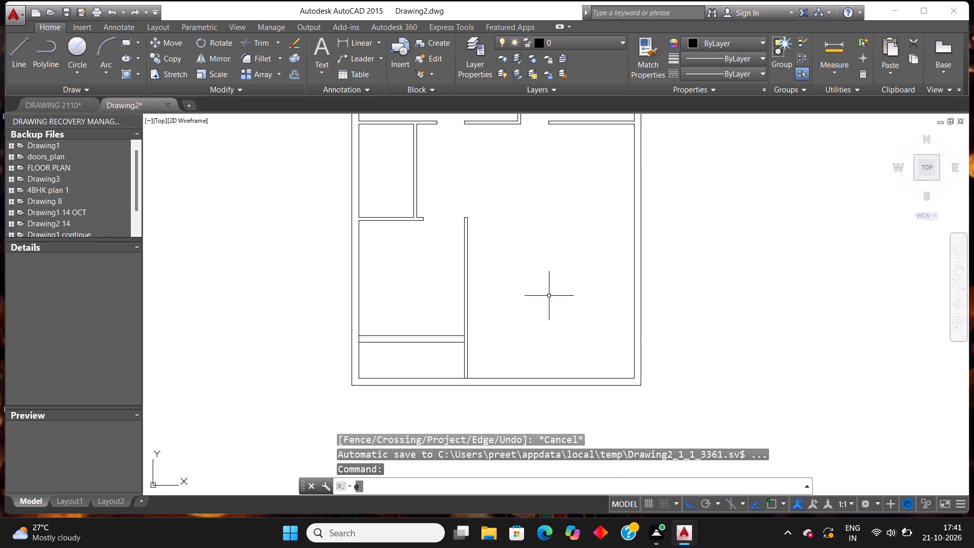
pyautogui.press('Return')
pyautogui.press('Return')
pyautogui.click(457, 341)
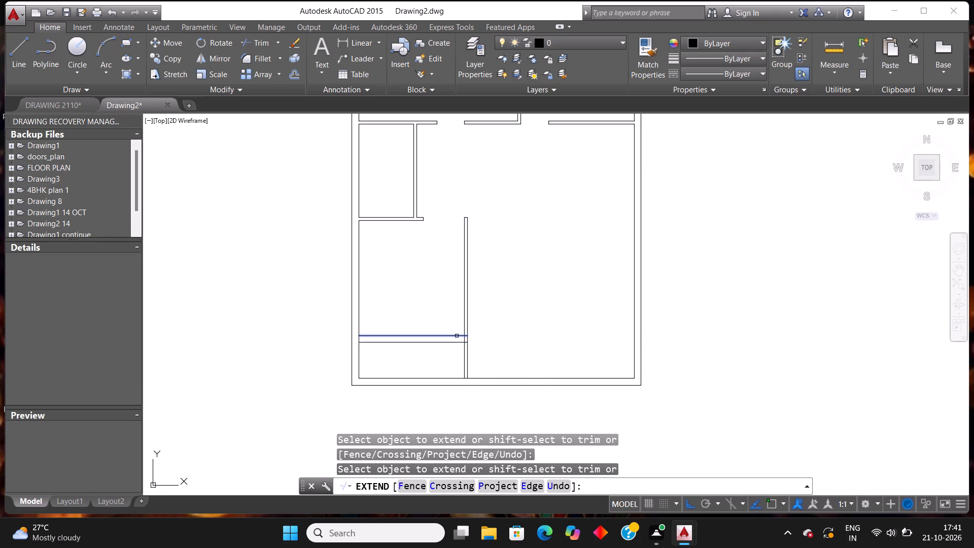
pyautogui.click(457, 336)
pyautogui.press('Escape')
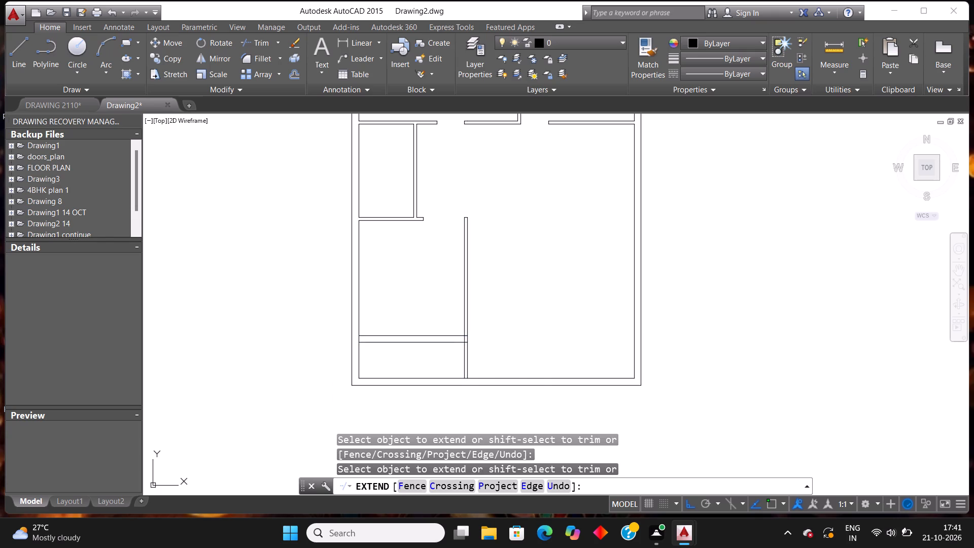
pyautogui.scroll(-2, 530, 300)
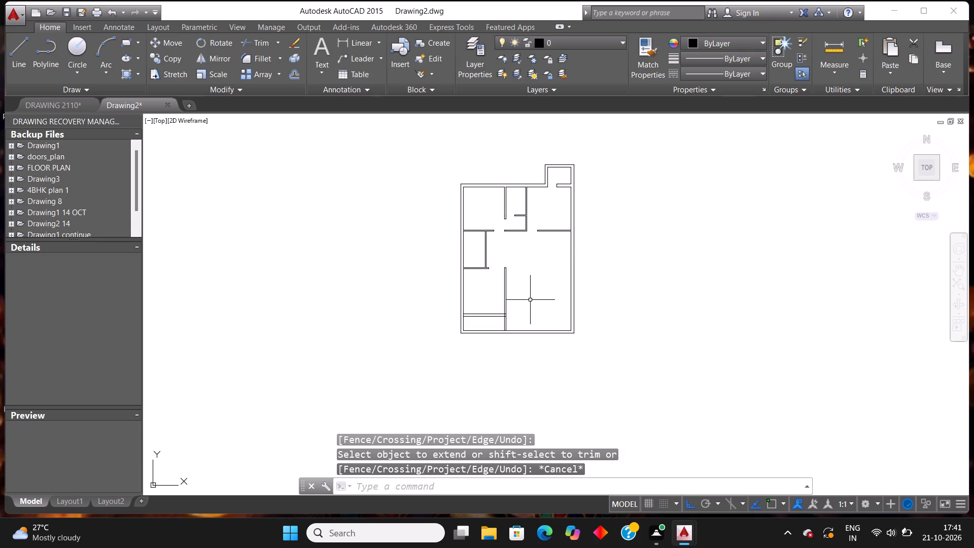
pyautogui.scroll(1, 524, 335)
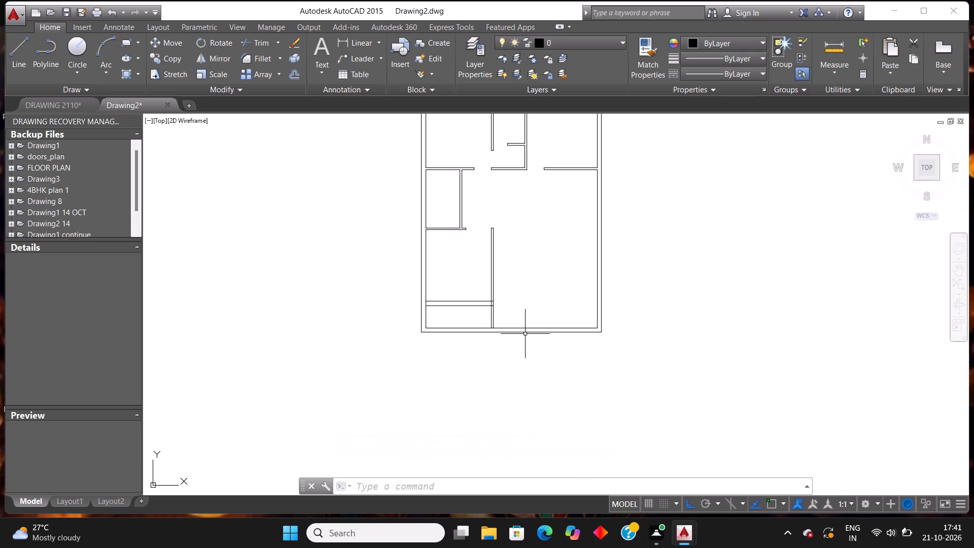
# Offset the far line of the lower vertical partition 8'3" right into the large room.
pyautogui.scroll(-1, 528, 330)
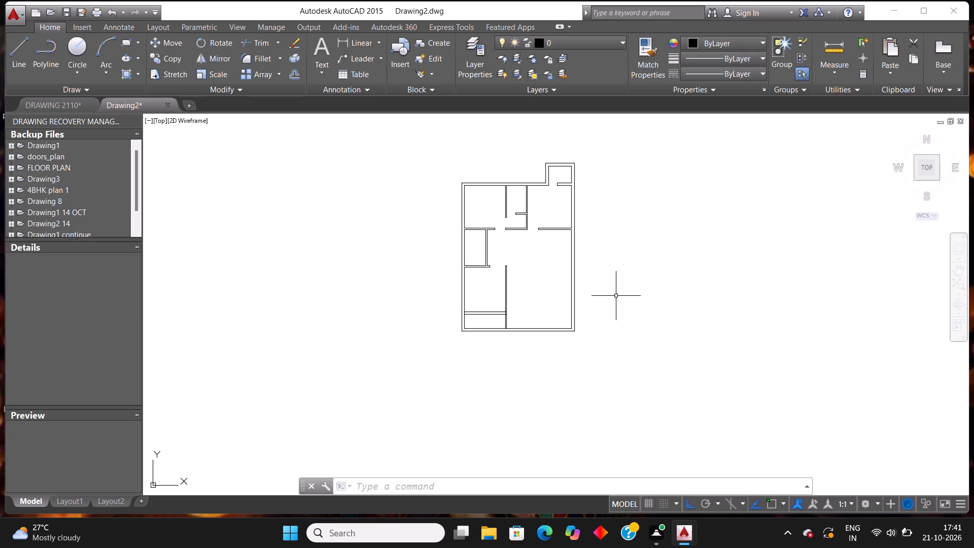
pyautogui.scroll(2, 532, 339)
pyautogui.scroll(-1, 532, 339)
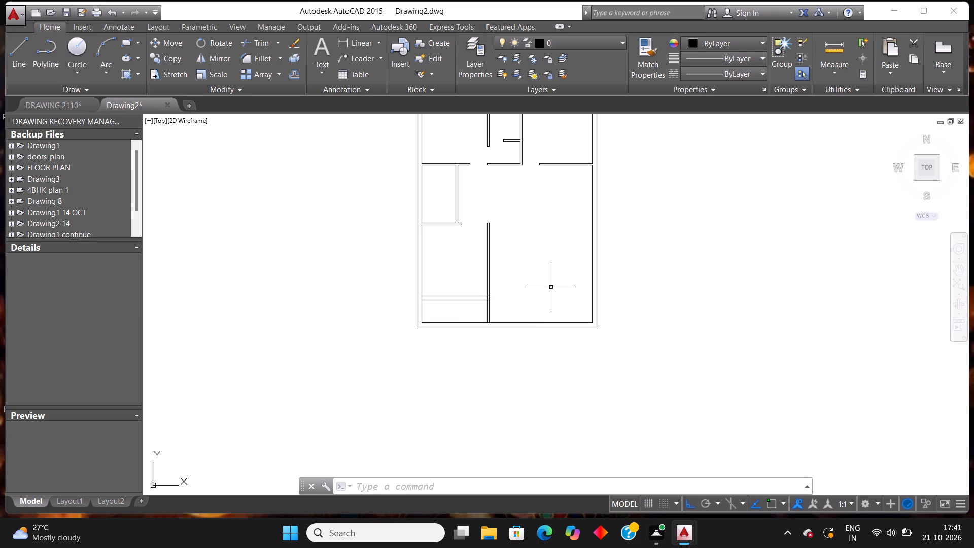
pyautogui.press('Escape')
pyautogui.press('Escape')
pyautogui.write('off')
pyautogui.press('Return')
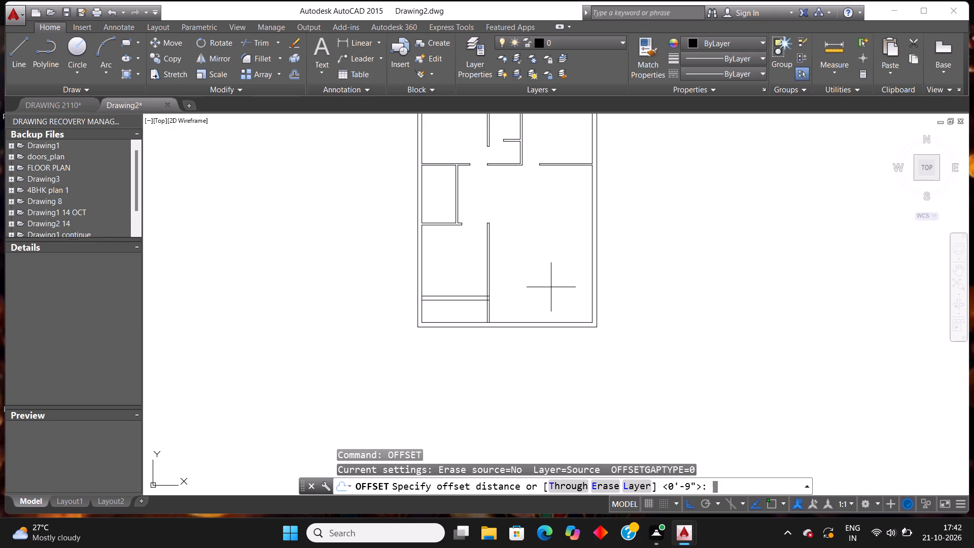
pyautogui.write('8\'3"')
pyautogui.press('Return')
pyautogui.click(489, 263)
pyautogui.click(555, 226)
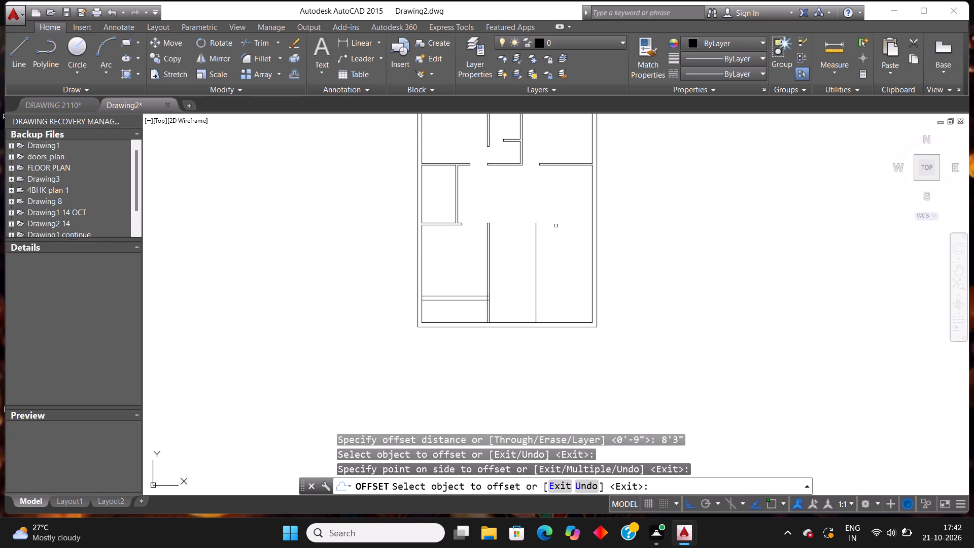
# Offset the new vertical line in the large room 4" right to give the partition its thickness.
pyautogui.press('Escape')
pyautogui.write('off')
pyautogui.press('Return')
pyautogui.write('4"')
pyautogui.press('Return')
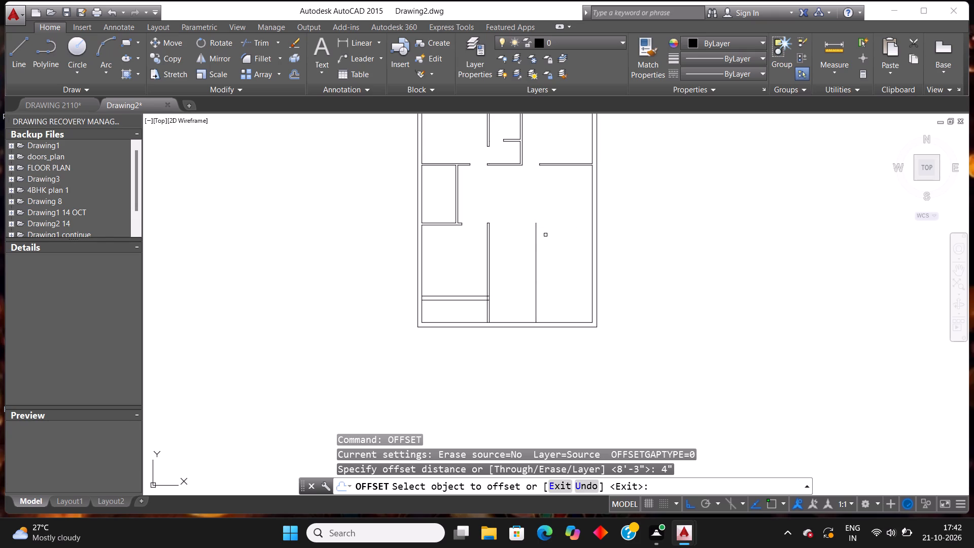
pyautogui.click(535, 253)
pyautogui.click(550, 243)
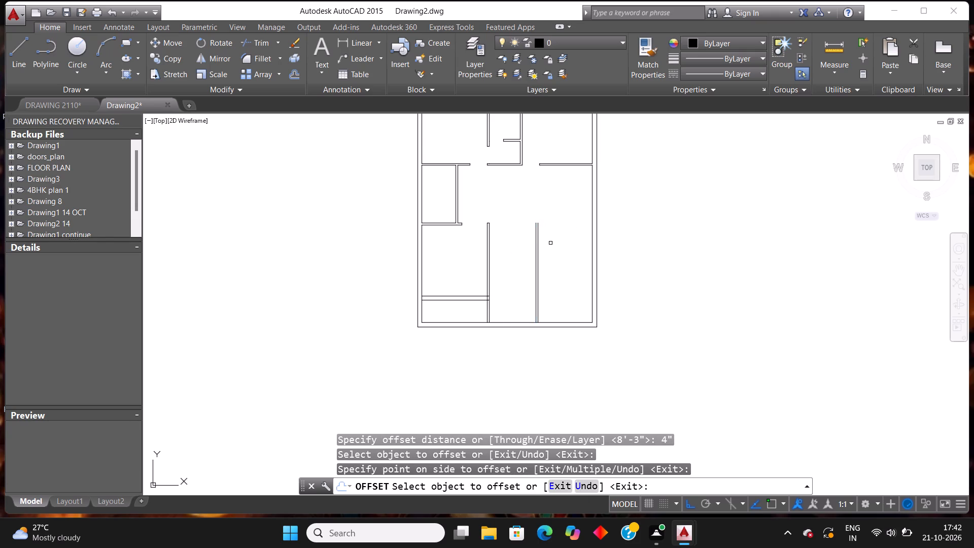
pyautogui.press('Escape')
pyautogui.press('Escape')
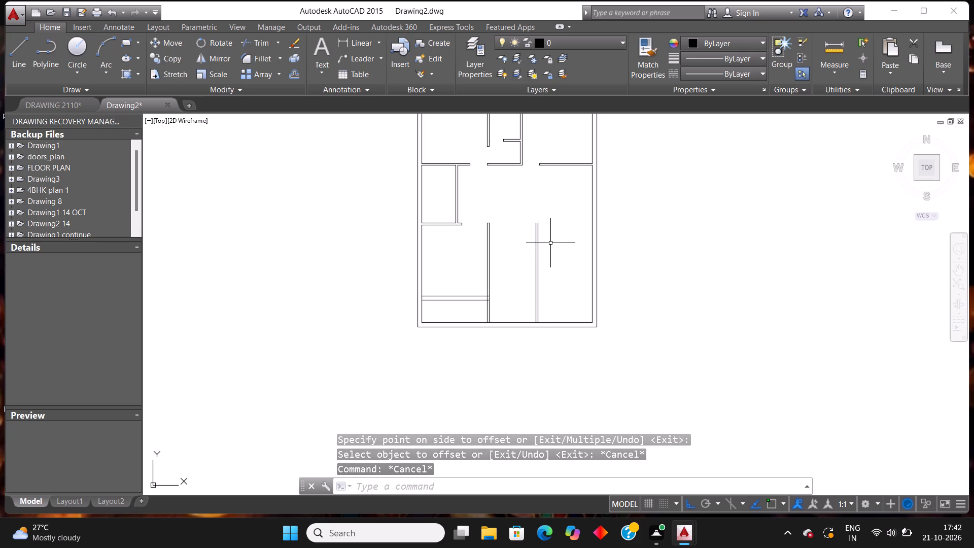
# Offset the upper line of the lower-left room's 9" wall 3' upward to mark the door opening.
pyautogui.press('Escape')
pyautogui.press('Escape')
pyautogui.write('off')
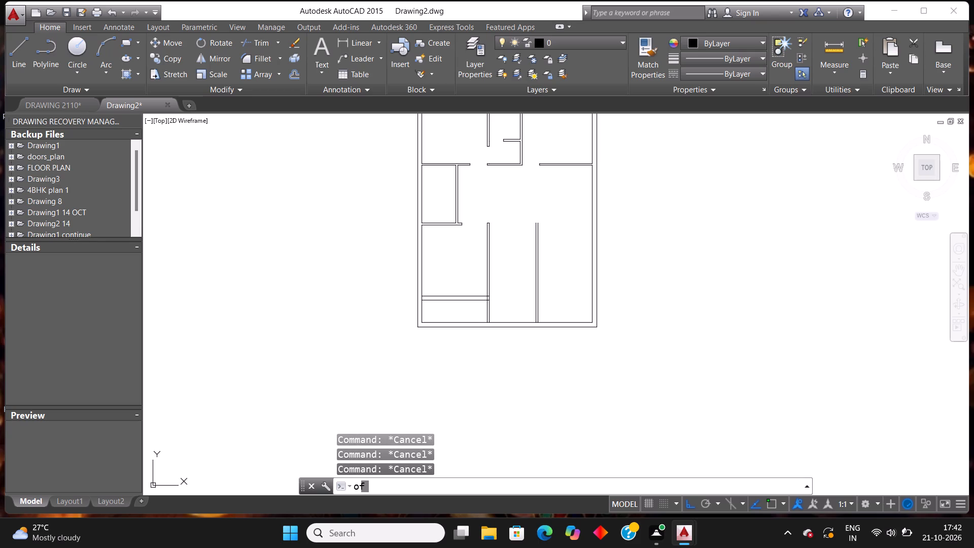
pyautogui.press('Return')
pyautogui.write("3'")
pyautogui.press('Return')
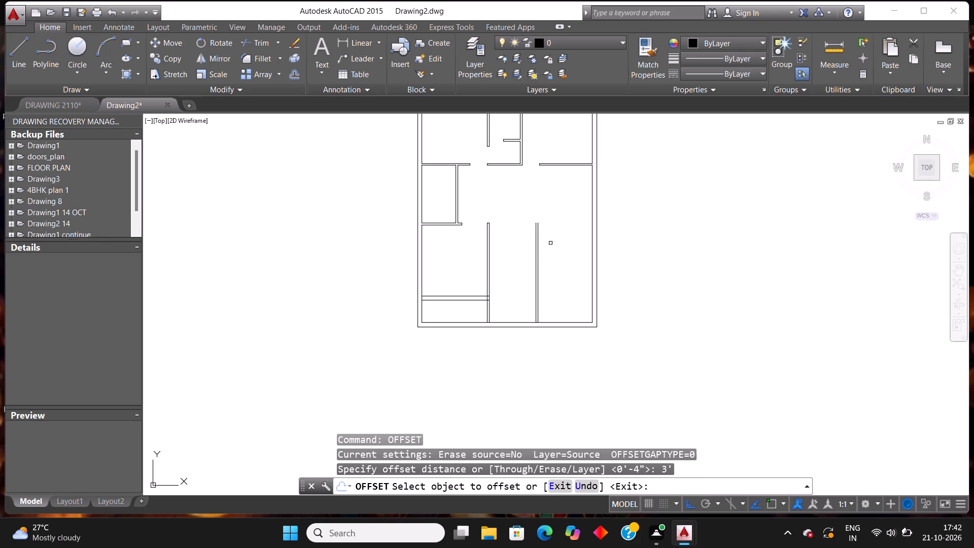
pyautogui.click(479, 296)
pyautogui.click(468, 262)
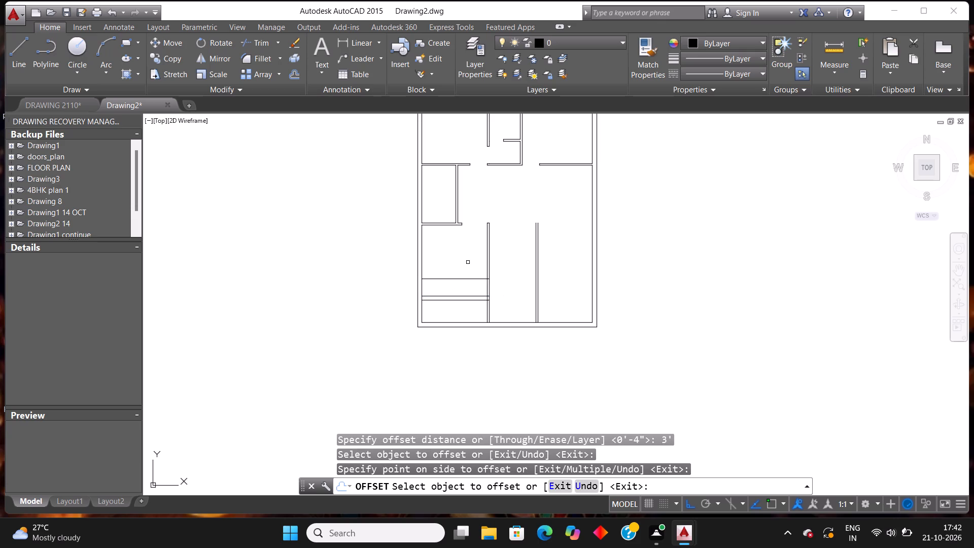
pyautogui.press('Escape')
pyautogui.press('Escape')
# Trim the partition between the 3' offset line and the 9" wall, and cut away the offset line across the room.
pyautogui.write('tr')
pyautogui.press('Return')
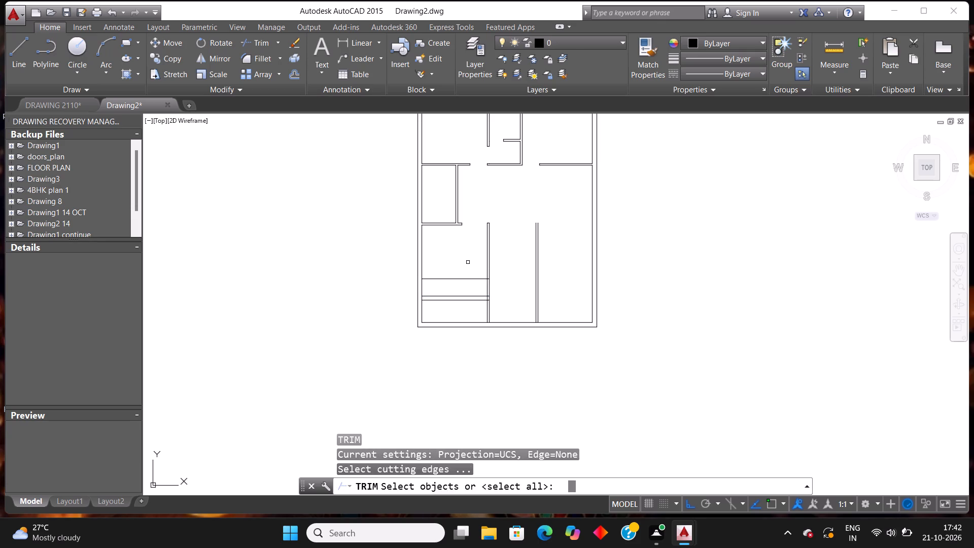
pyautogui.press('Return')
pyautogui.scroll(2, 498, 289)
pyautogui.click(450, 297)
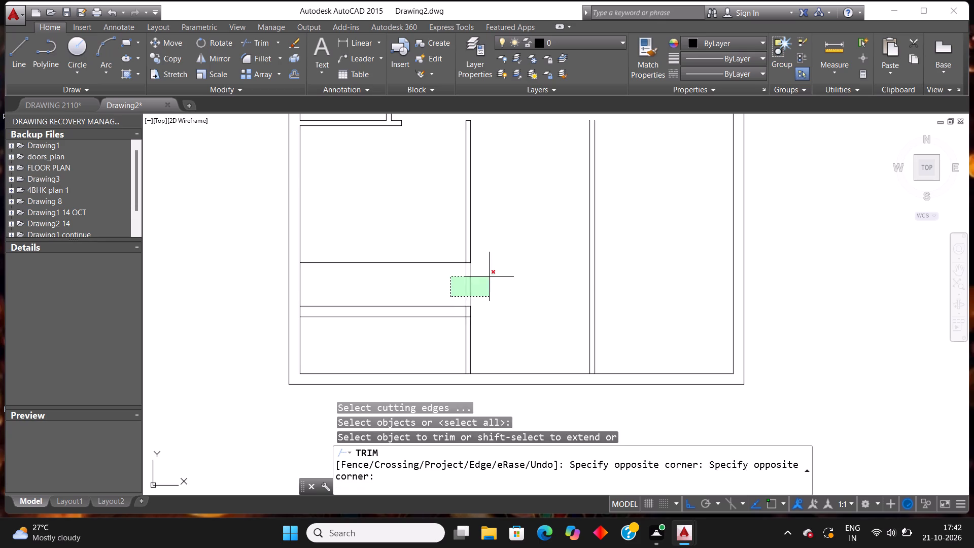
pyautogui.click(489, 277)
pyautogui.moveTo(446, 281); pyautogui.dragTo(443, 276)
pyautogui.click(407, 213)
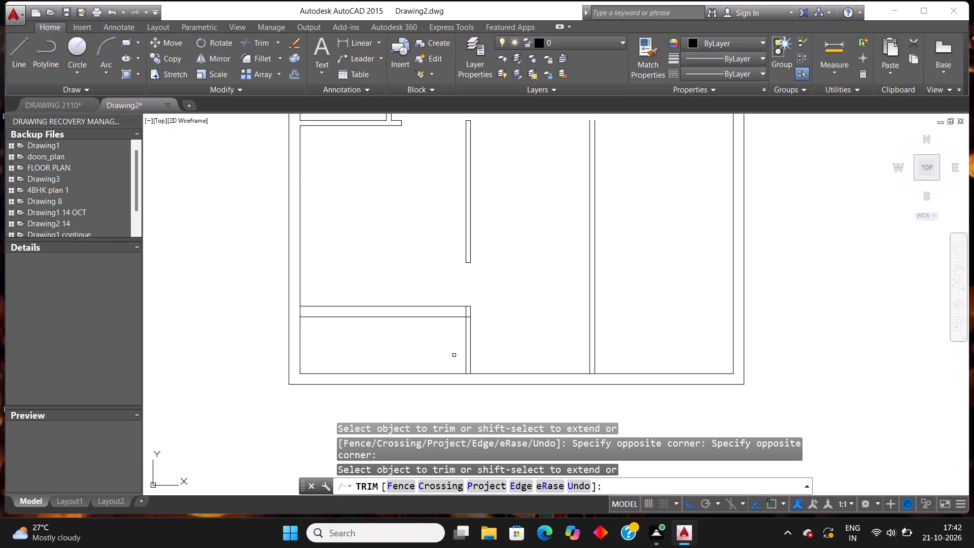
# Trim away both lines of the lower vertical partition below the 9" wall.
pyautogui.scroll(-1, 504, 307)
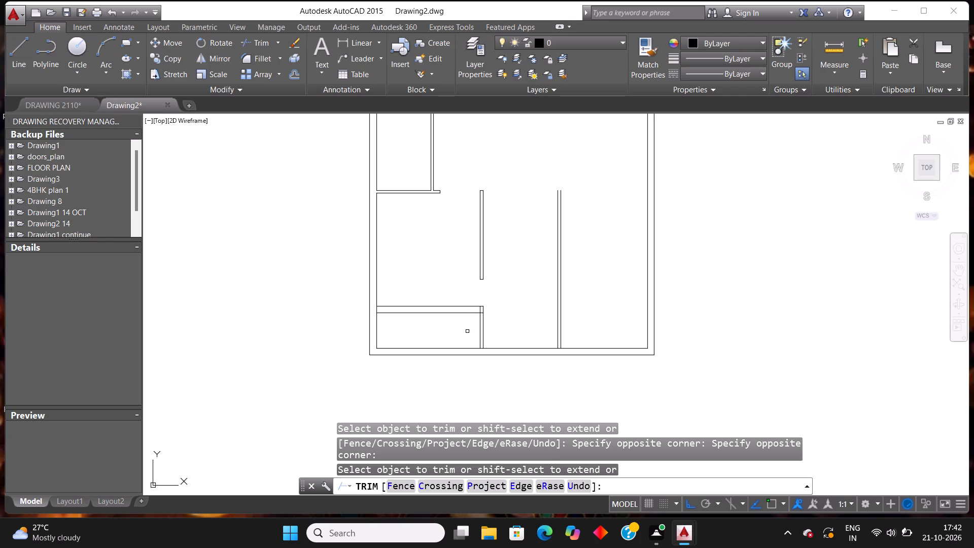
pyautogui.click(467, 331)
pyautogui.click(504, 330)
pyautogui.scroll(4, 486, 313)
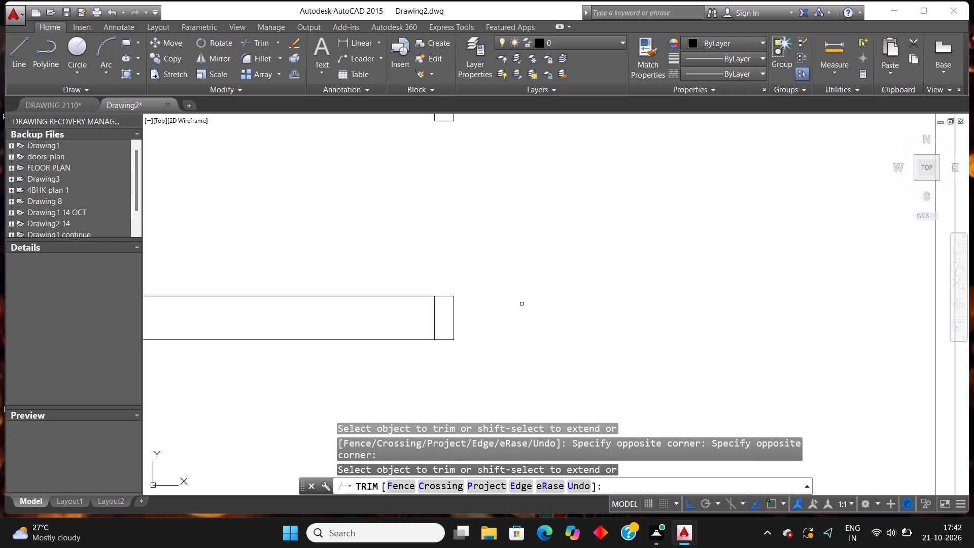
pyautogui.press('Escape')
# Erase the short vertical line inside the end of the 9" wall.
pyautogui.scroll(1, 434, 328)
pyautogui.click(450, 309)
pyautogui.click(414, 315)
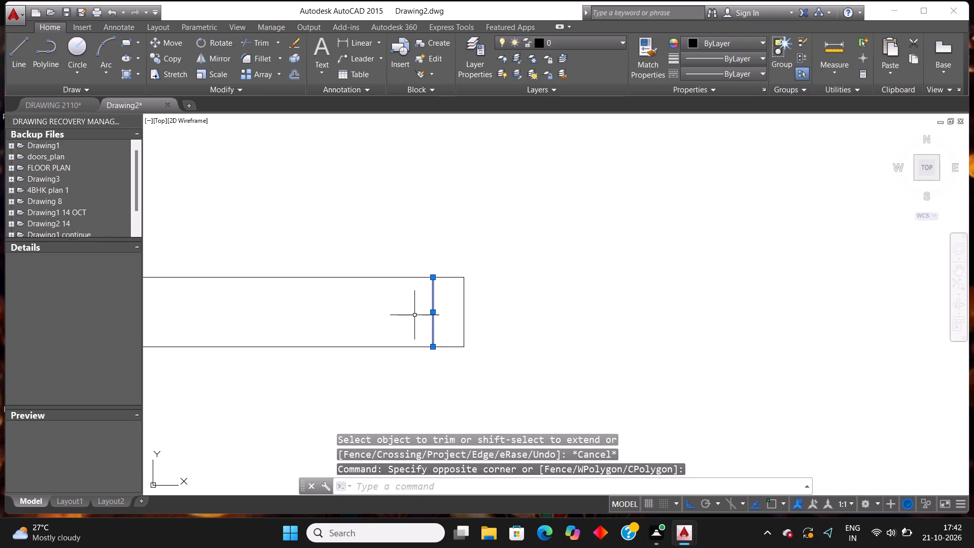
pyautogui.press('Delete')
pyautogui.scroll(-5, 414, 315)
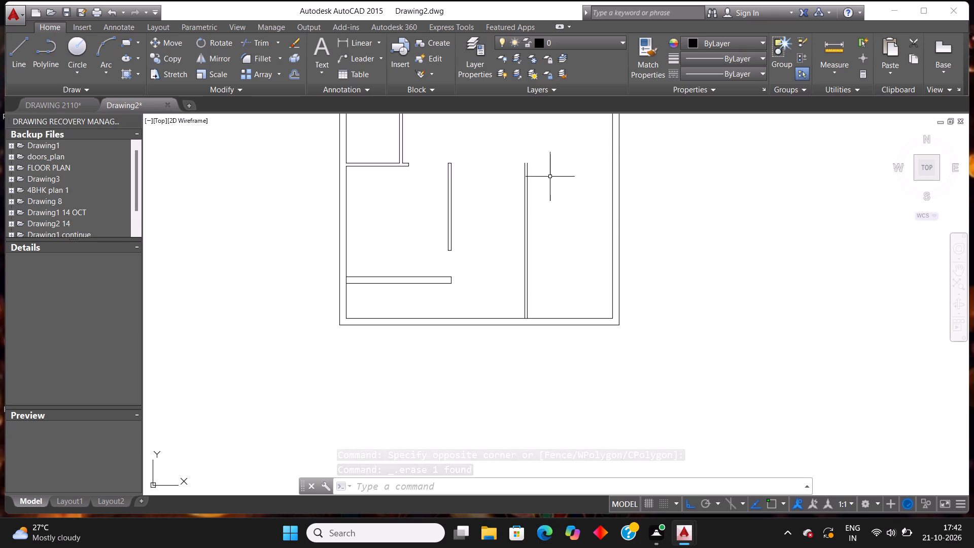
# Extend the lower line of the lower-left room's top wall right to the far line of the new 4" partition.
pyautogui.scroll(1, 551, 141)
pyautogui.press('Escape')
pyautogui.press('Escape')
pyautogui.write('ex')
pyautogui.press('Return')
pyautogui.press('Return')
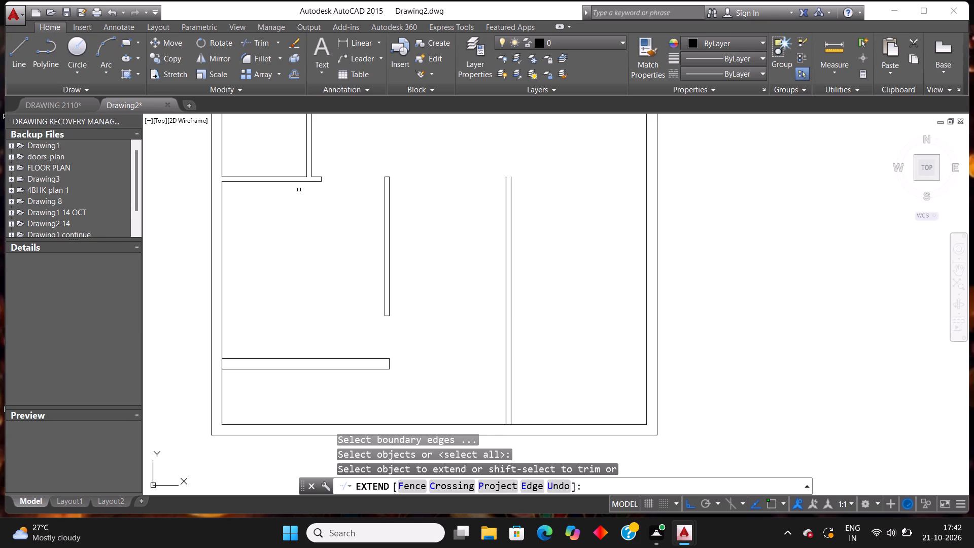
pyautogui.click(317, 183)
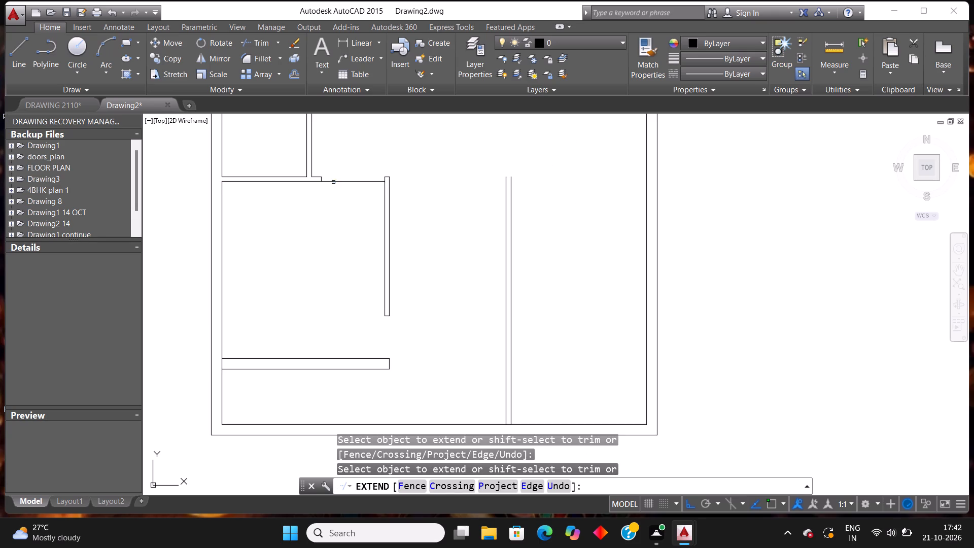
pyautogui.click(371, 183)
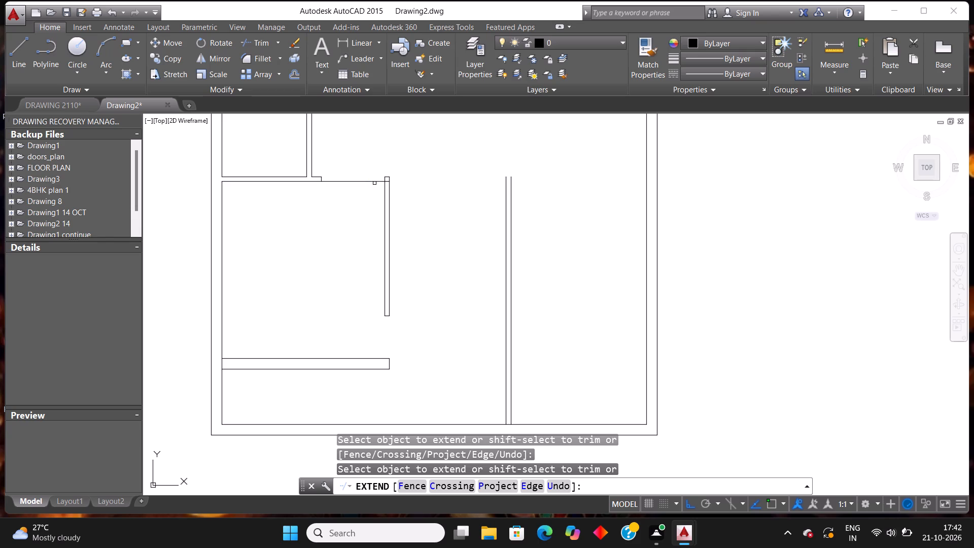
pyautogui.click(374, 181)
pyautogui.click(440, 181)
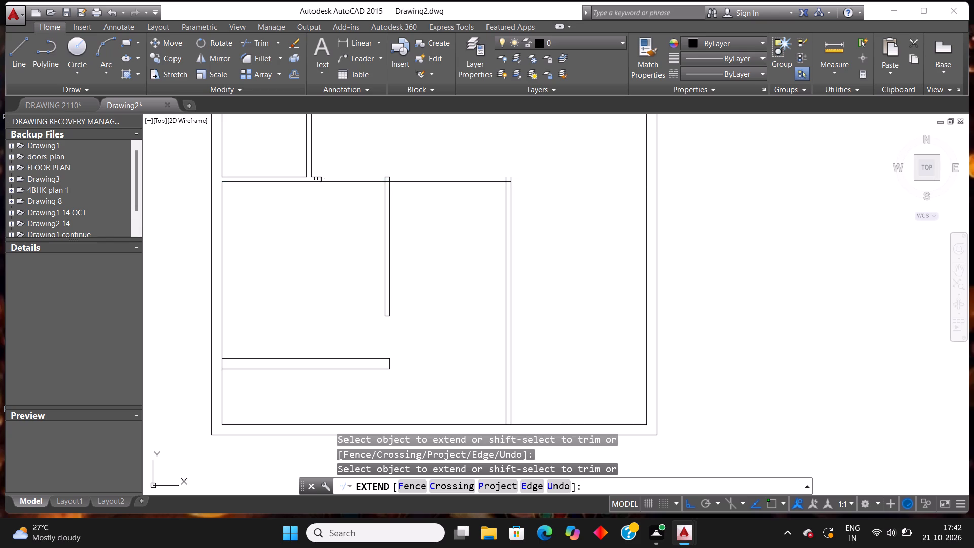
# Extend the upper line of the lower-left room's top wall right to the far line of the new 4" partition.
pyautogui.click(318, 176)
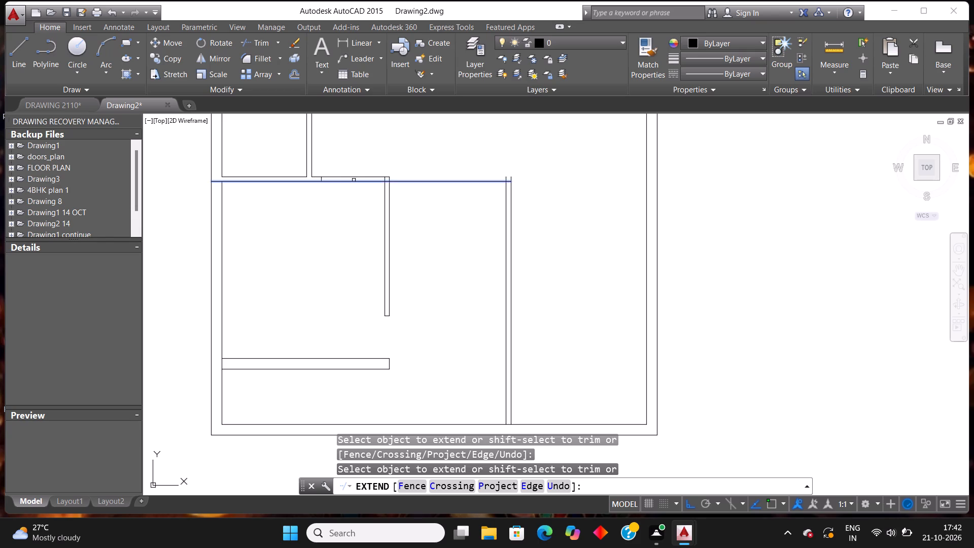
pyautogui.click(363, 176)
pyautogui.click(372, 178)
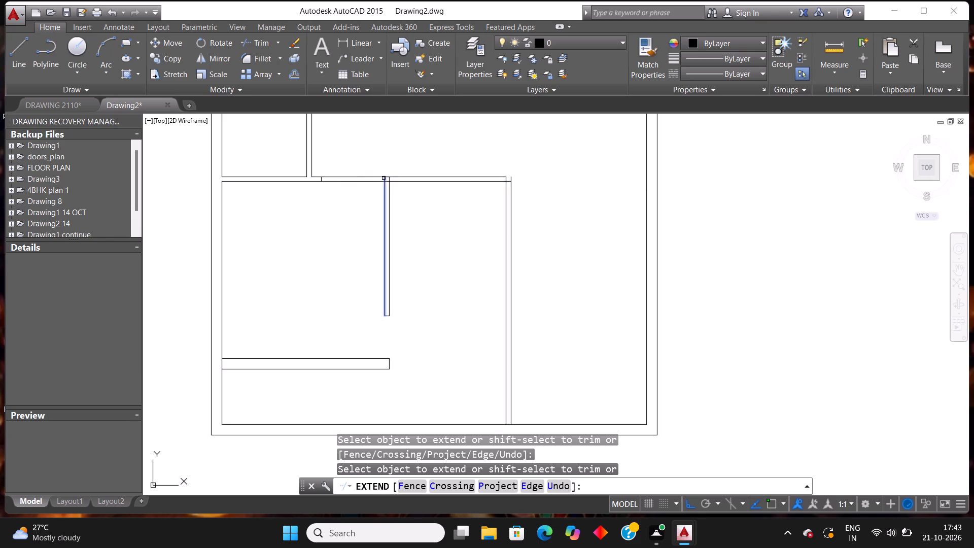
pyautogui.click(477, 178)
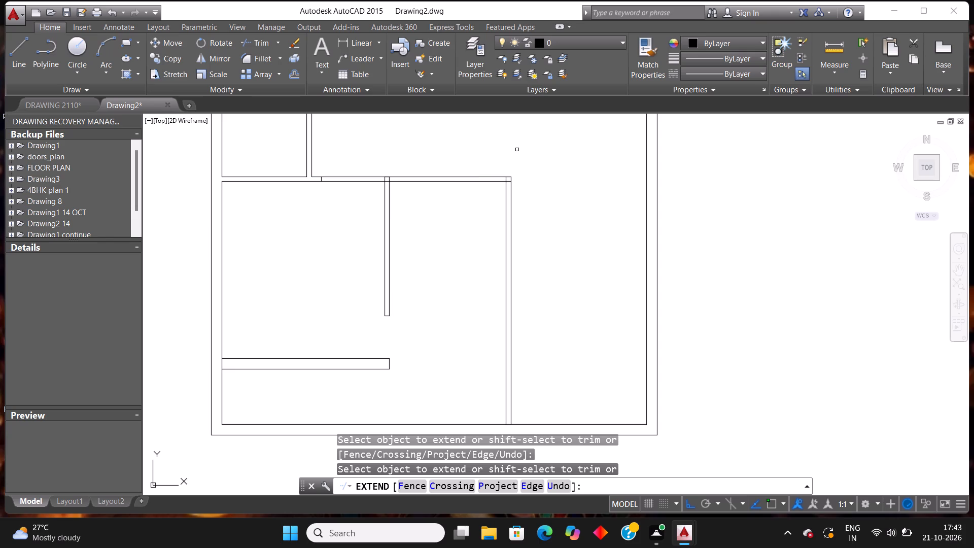
pyautogui.press('Escape')
pyautogui.press('Escape')
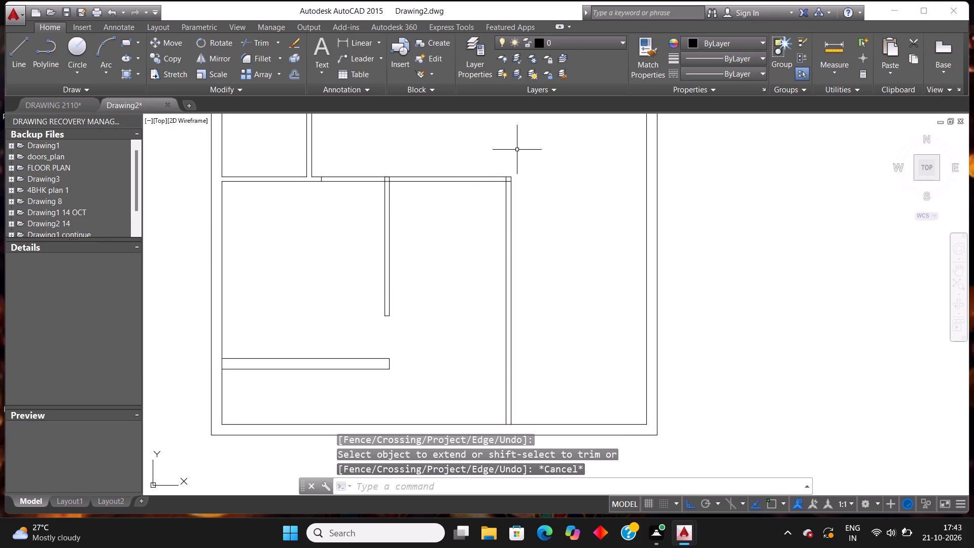
# Trim the overlapping inner lines at the corner where the extended top wall meets the new 4" partition.
pyautogui.write('tr')
pyautogui.press('Return')
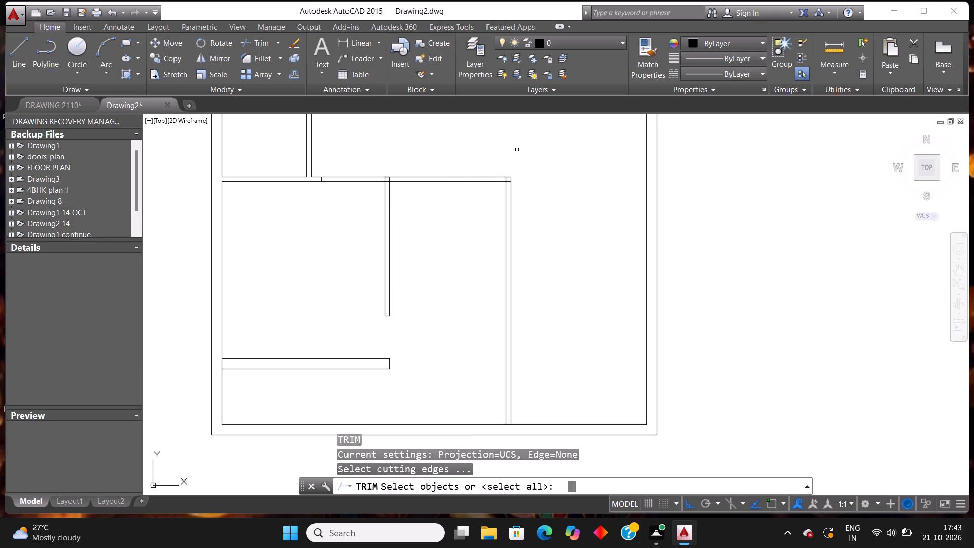
pyautogui.press('Return')
pyautogui.scroll(1, 321, 177)
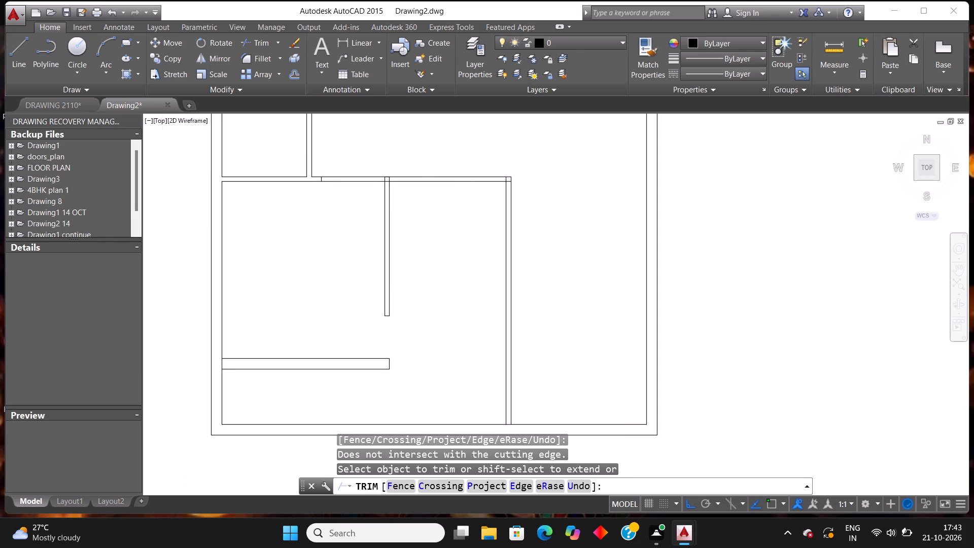
pyautogui.scroll(1, 625, 164)
pyautogui.click(614, 202)
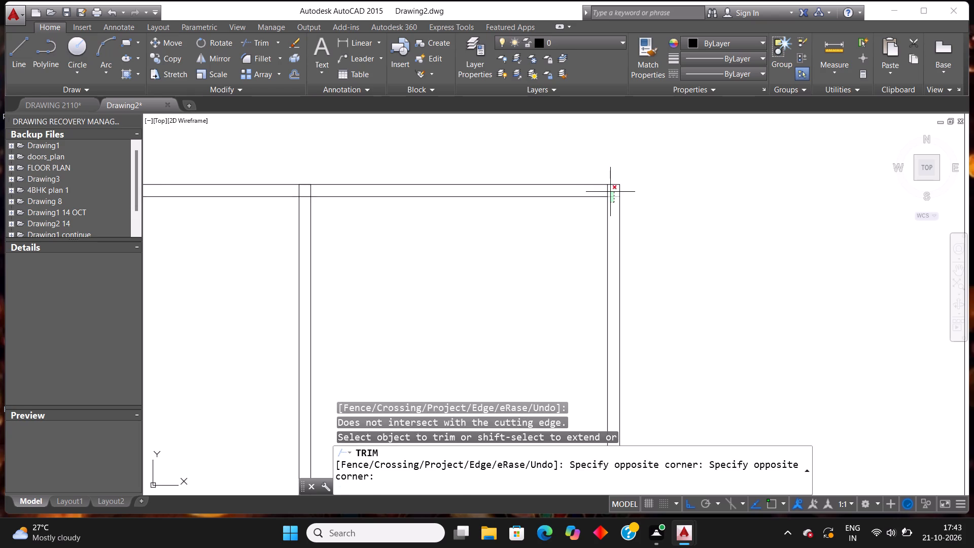
pyautogui.click(610, 192)
pyautogui.click(612, 191)
pyautogui.click(600, 190)
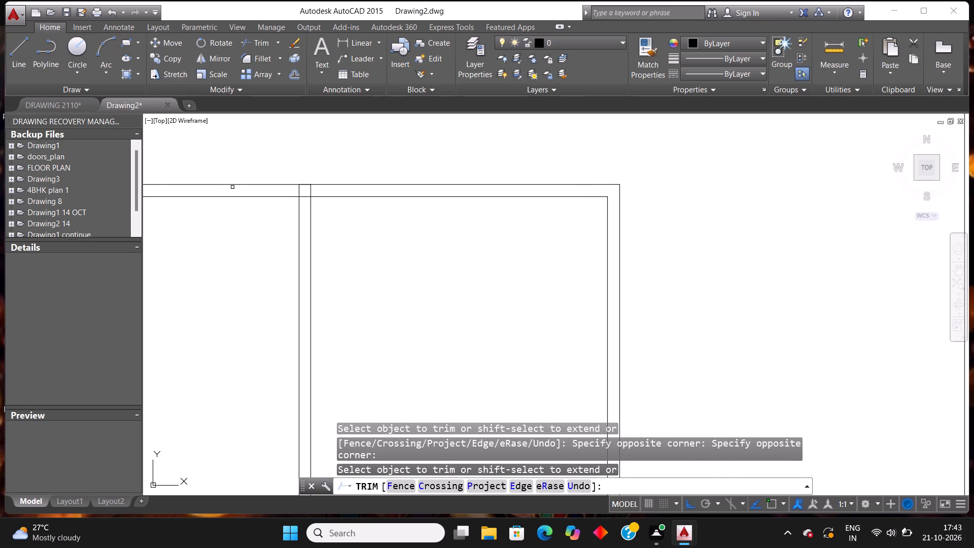
# Trim the crossing lines where the middle vertical partition meets the extended top wall, leaving an open T-junction.
pyautogui.scroll(-1, 294, 174)
pyautogui.scroll(3, 305, 178)
pyautogui.scroll(-1, 281, 186)
pyautogui.scroll(2, 281, 190)
pyautogui.click(252, 214)
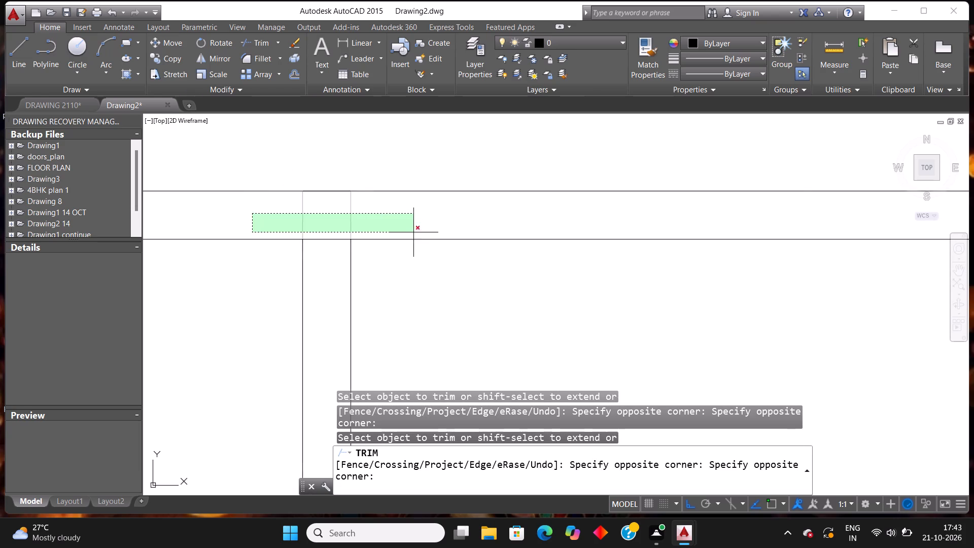
pyautogui.click(408, 226)
pyautogui.click(323, 222)
pyautogui.click(322, 270)
pyautogui.scroll(-5, 480, 202)
pyautogui.scroll(2, 454, 207)
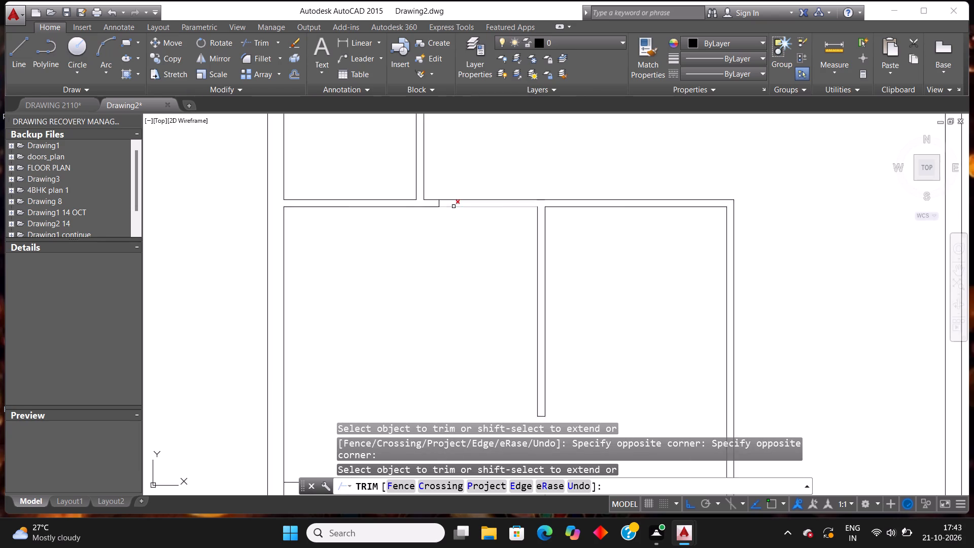
pyautogui.press('Escape')
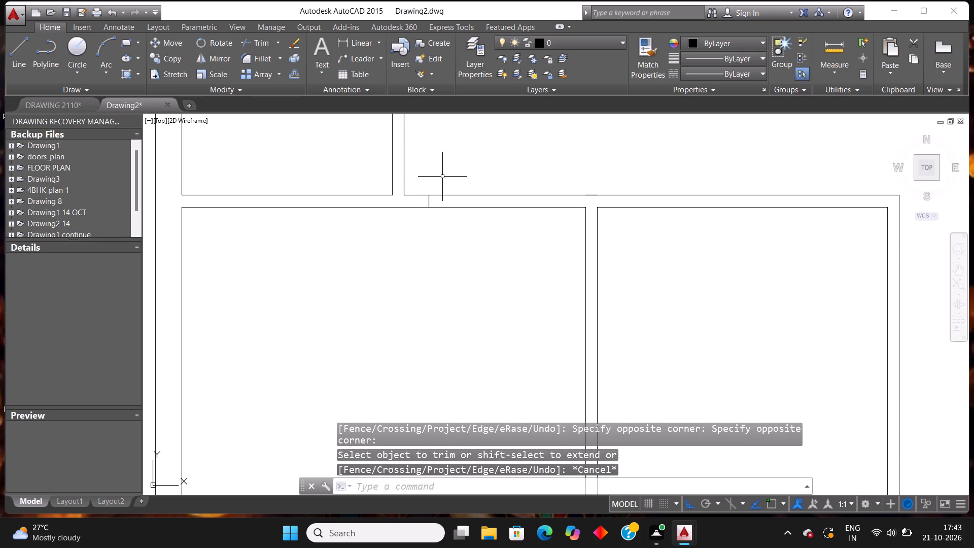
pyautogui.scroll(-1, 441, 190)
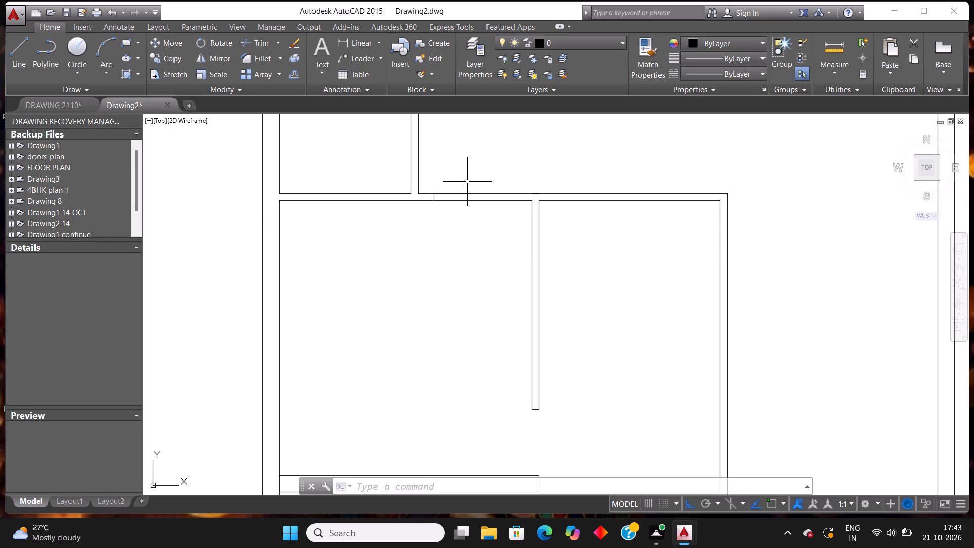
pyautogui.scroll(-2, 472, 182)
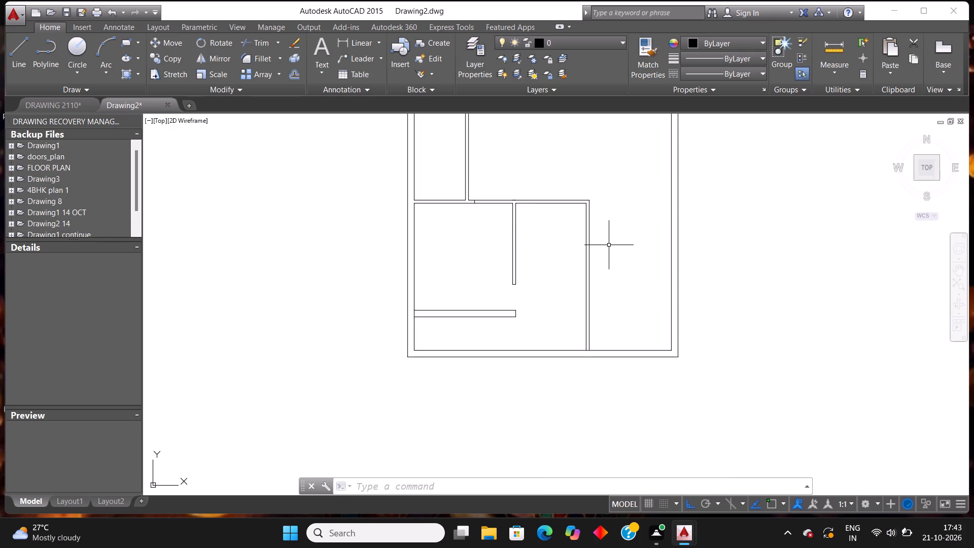
# Extend both lines of the lower rooms' top wall right, past the vertical partition, to the outer right wall's inner line.
pyautogui.scroll(-2, 616, 247)
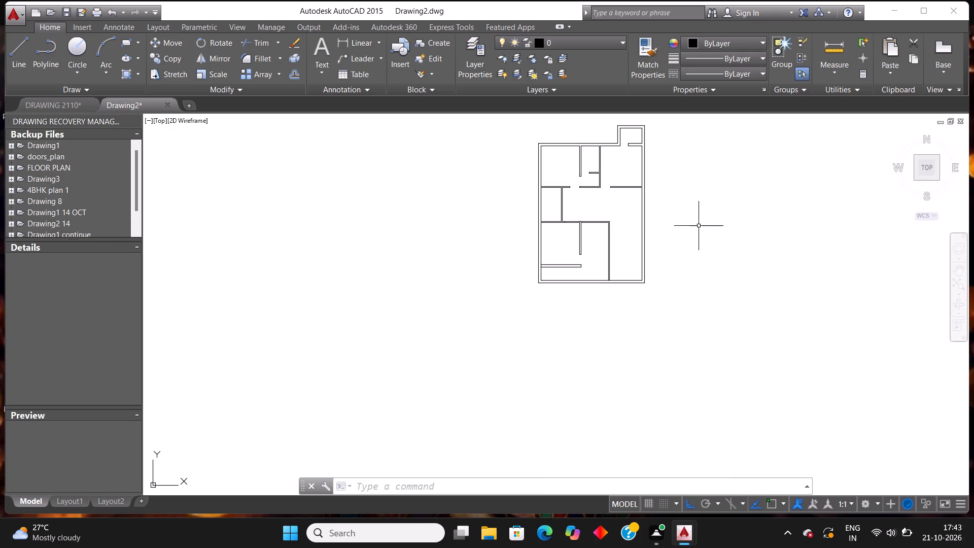
pyautogui.scroll(1, 701, 205)
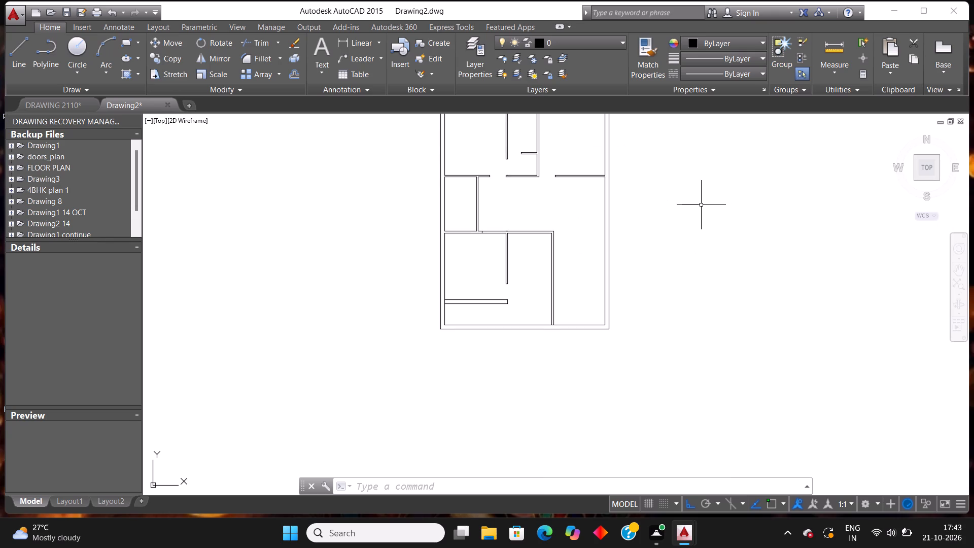
pyautogui.press('Escape')
pyautogui.write('ex')
pyautogui.press('Return')
pyautogui.press('Return')
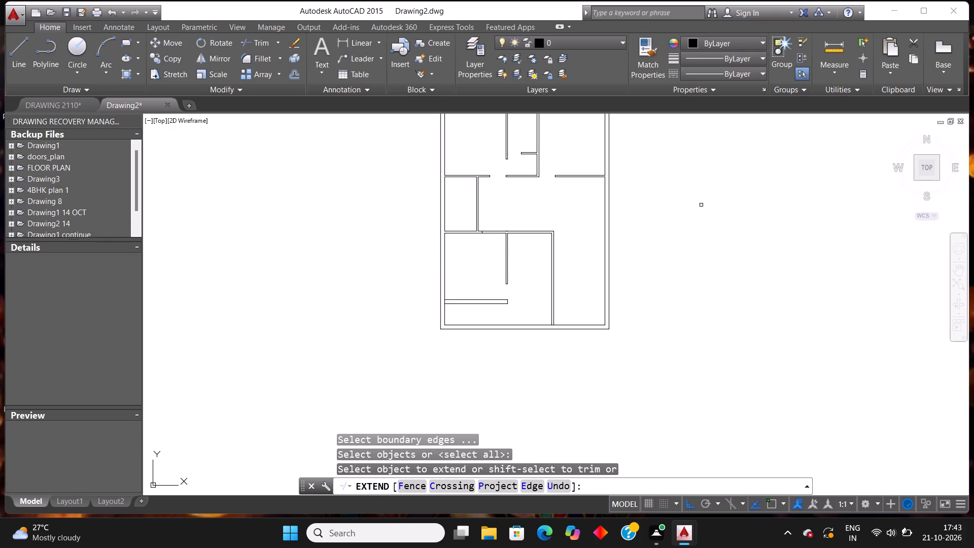
pyautogui.scroll(-1, 624, 264)
pyautogui.scroll(3, 598, 232)
pyautogui.scroll(-2, 579, 245)
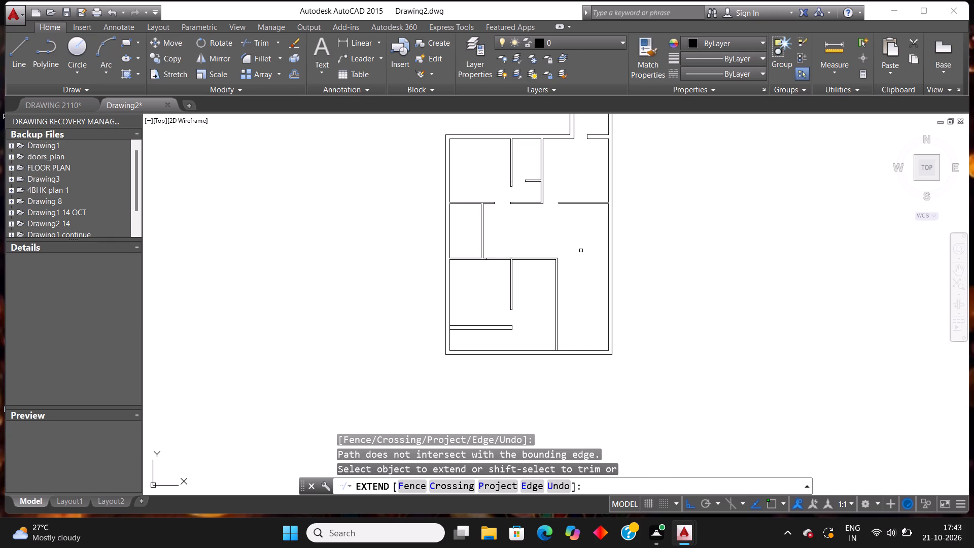
pyautogui.scroll(1, 566, 269)
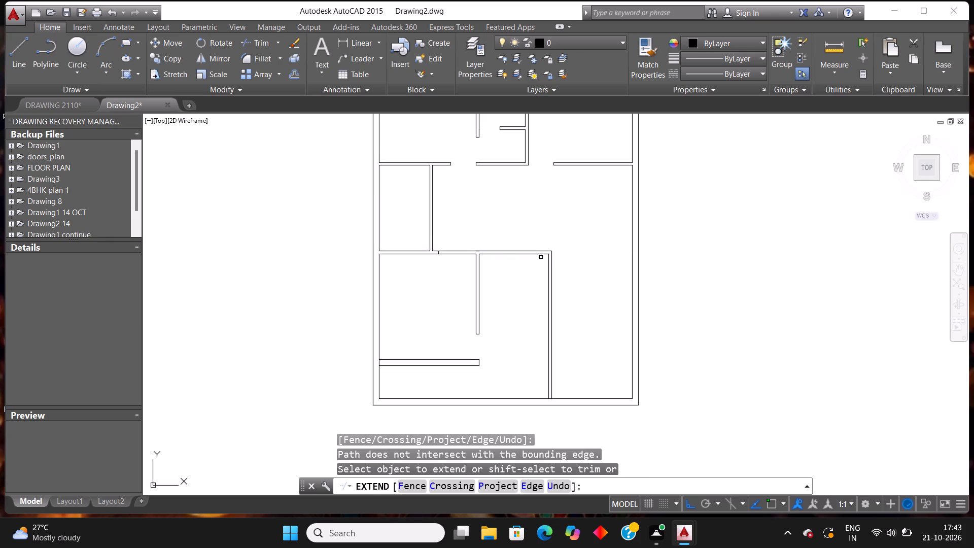
pyautogui.click(544, 254)
pyautogui.click(545, 254)
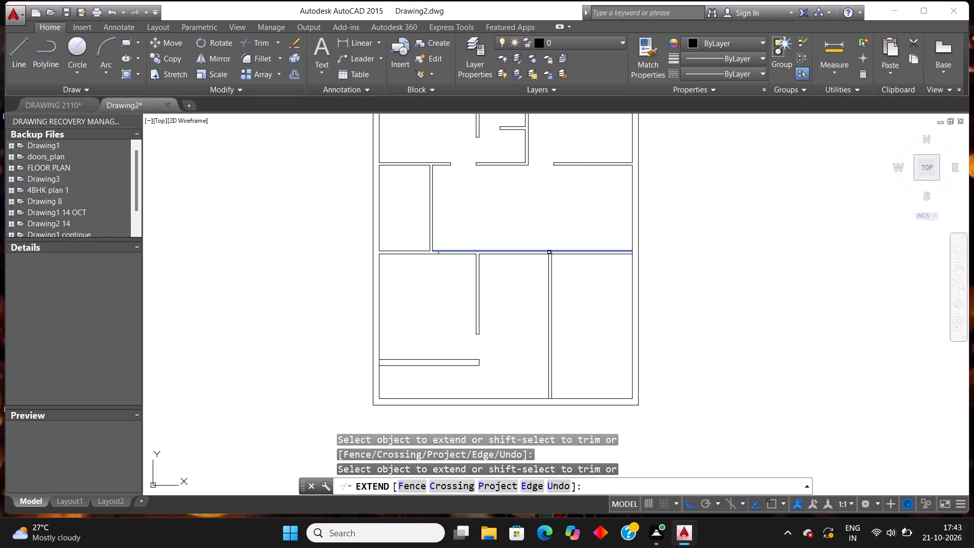
pyautogui.click(549, 252)
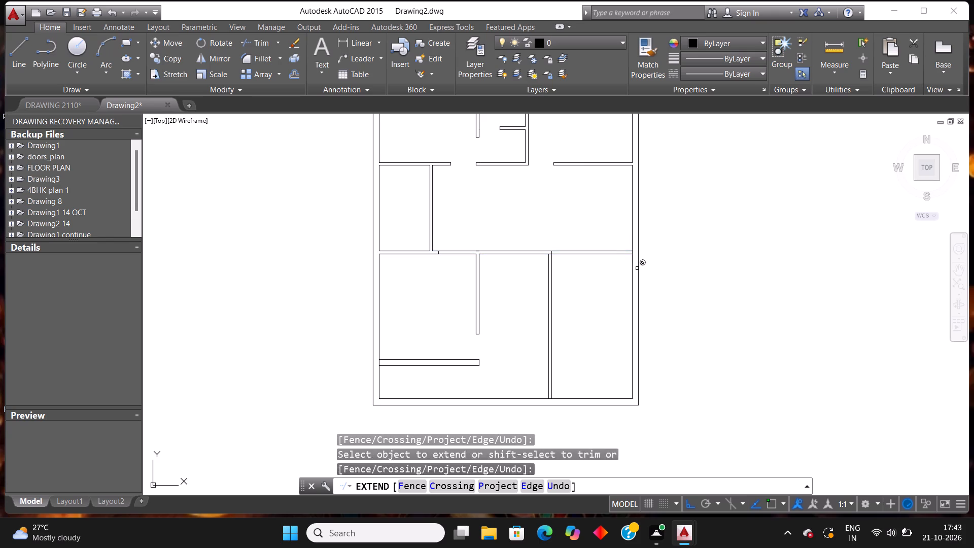
pyautogui.press('Escape')
pyautogui.press('Escape')
# Trim the outer right wall's inner line between the two lines of the extended horizontal wall, opening that junction.
pyautogui.write('tr')
pyautogui.press('Return')
pyautogui.press('Return')
pyautogui.scroll(1, 633, 212)
pyautogui.scroll(4, 636, 277)
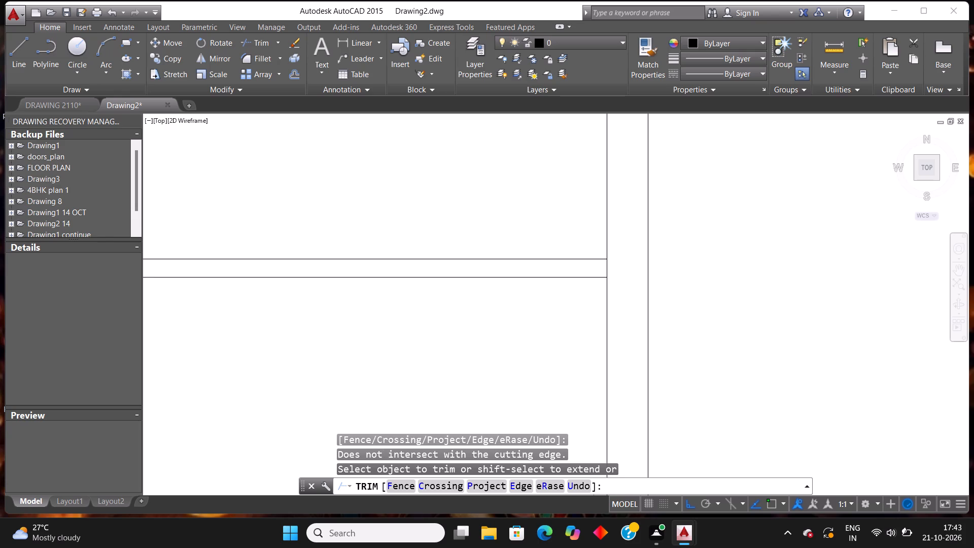
pyautogui.scroll(1, 627, 279)
pyautogui.moveTo(614, 258); pyautogui.dragTo(605, 255)
pyautogui.click(556, 247)
pyautogui.scroll(-5, 638, 236)
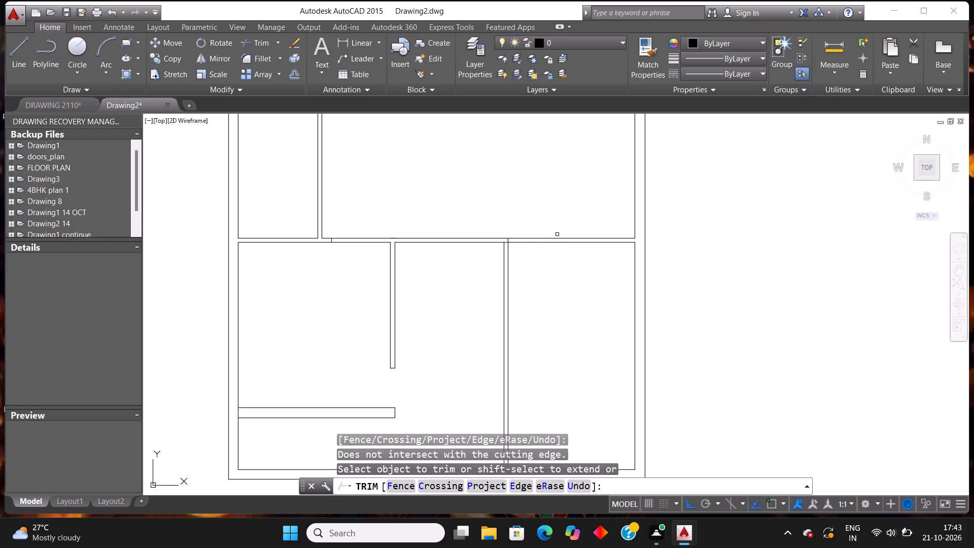
# Trim the crossing lines where the right-hand vertical partition meets the extended horizontal wall, leaving an open T-junction.
pyautogui.scroll(5, 514, 245)
pyautogui.click(506, 232)
pyautogui.click(438, 242)
pyautogui.click(449, 250)
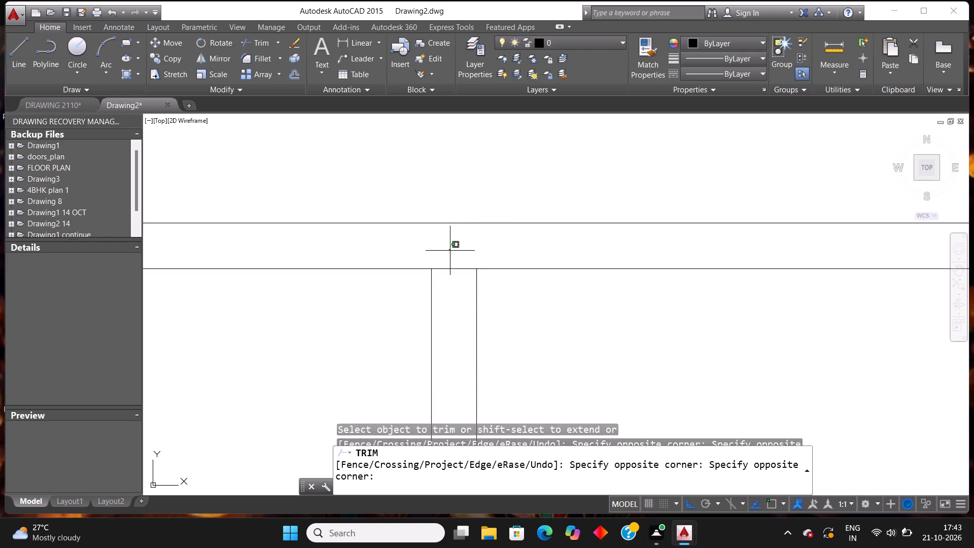
pyautogui.click(445, 297)
pyautogui.scroll(-6, 521, 238)
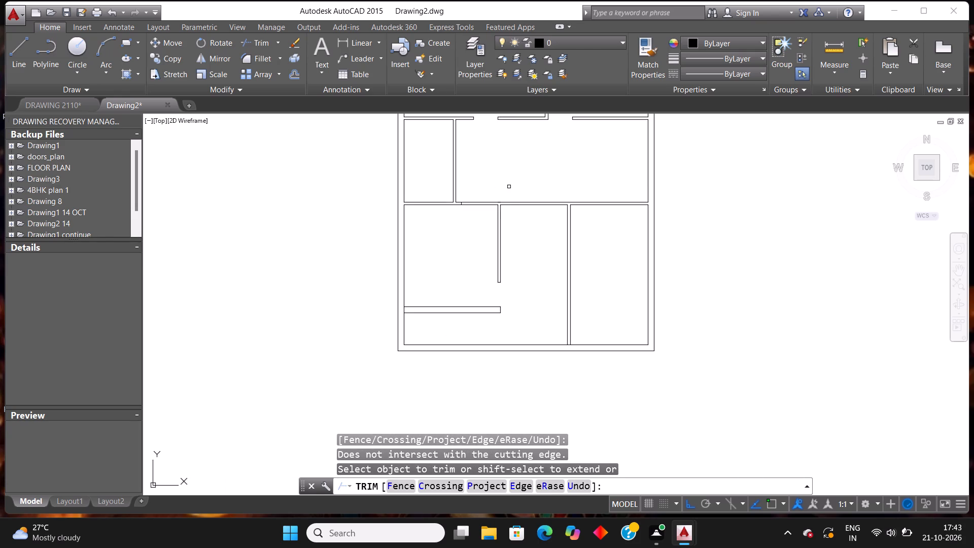
# Trim away the horizontal wall's long upper line and erase the leftover short line above the middle vertical partition.
pyautogui.scroll(2, 504, 201)
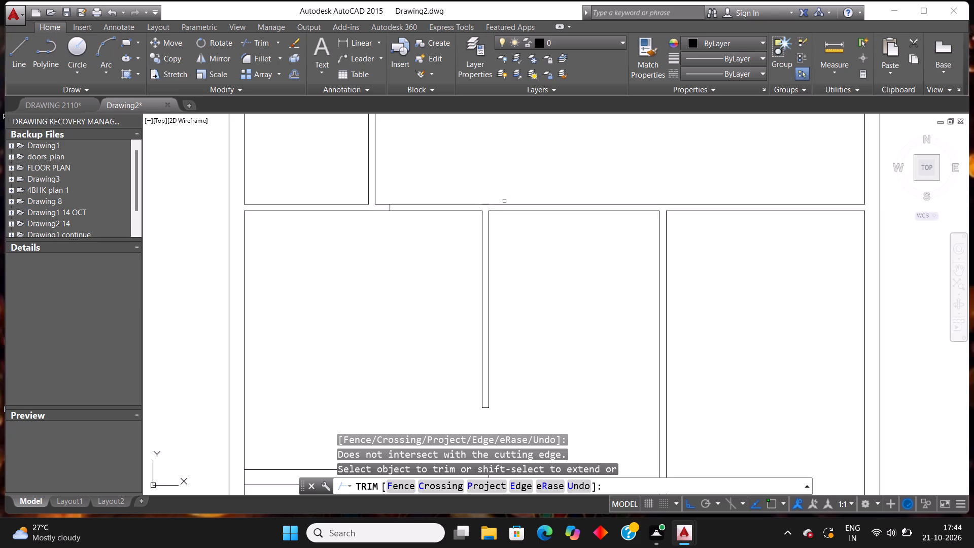
pyautogui.scroll(1, 504, 201)
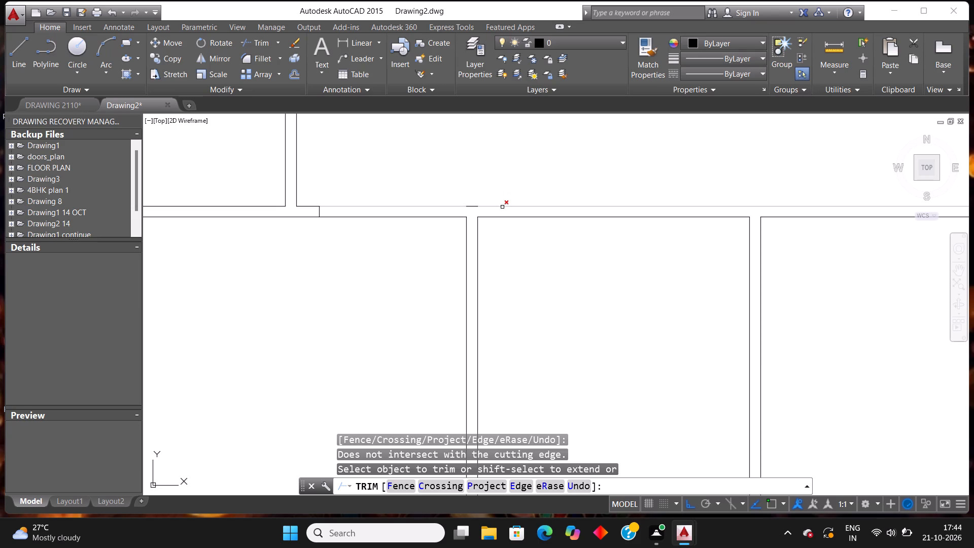
pyautogui.click(502, 207)
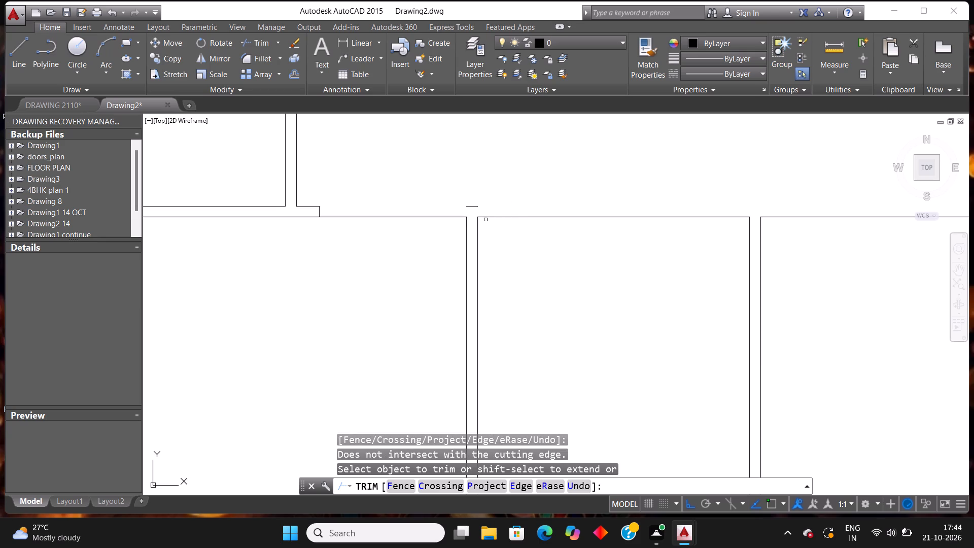
pyautogui.press('Escape')
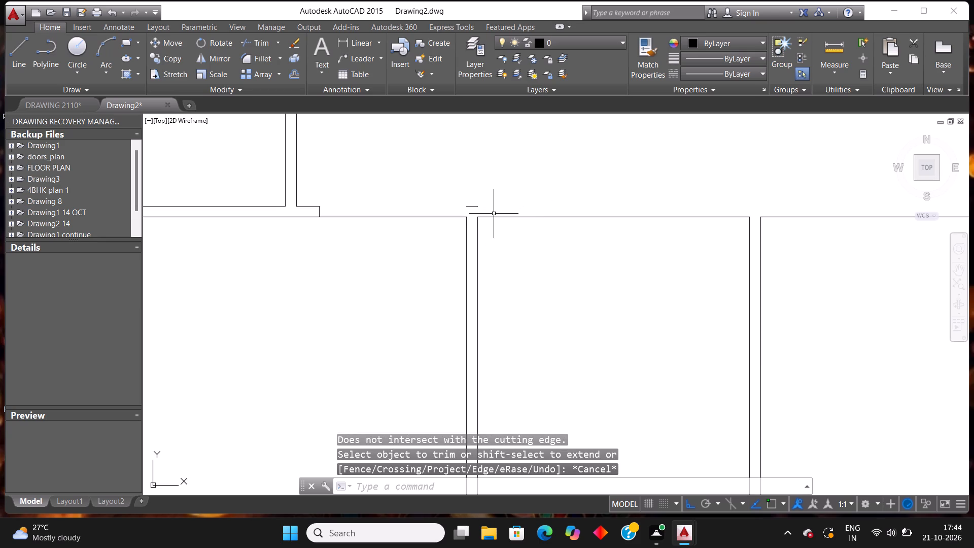
pyautogui.click(493, 213)
pyautogui.click(469, 192)
pyautogui.press('Delete')
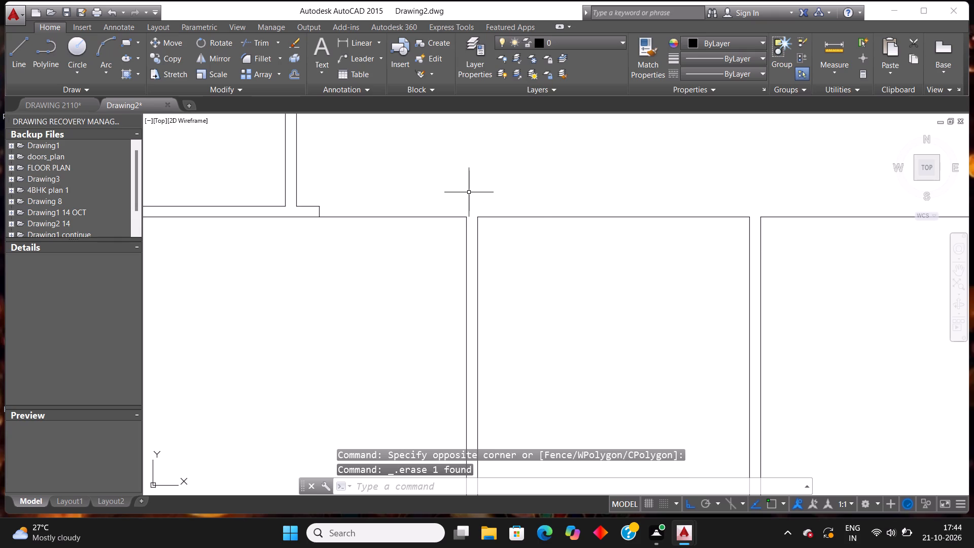
# Extend the remaining short upper line of the horizontal wall right to the outer right wall's inner line.
pyautogui.press('Escape')
pyautogui.write('ex')
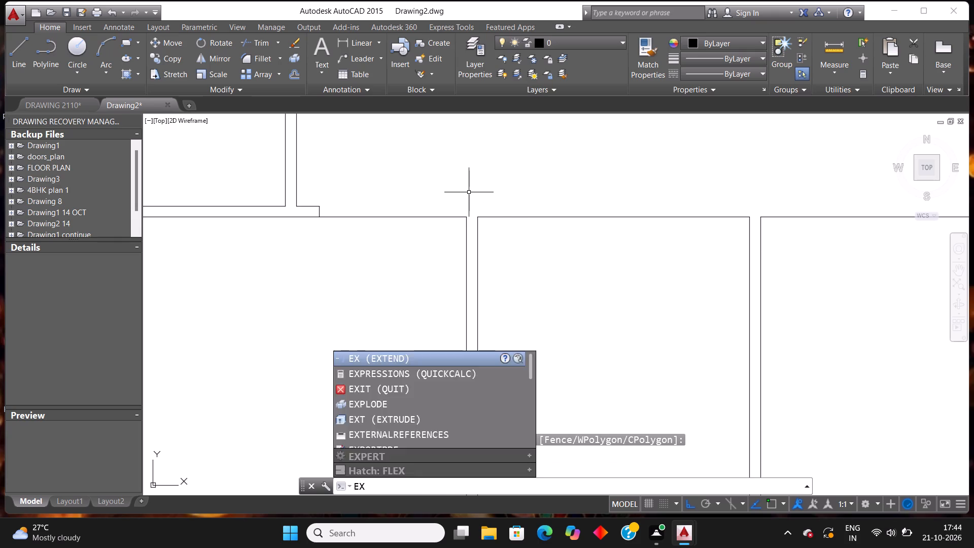
pyautogui.press('Return')
pyautogui.press('Return')
pyautogui.click(312, 207)
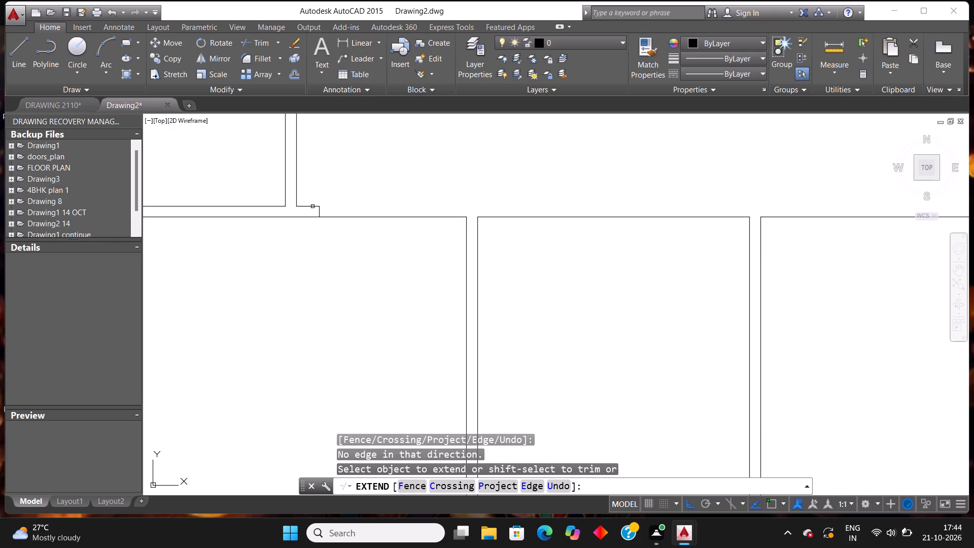
pyautogui.scroll(-2, 374, 218)
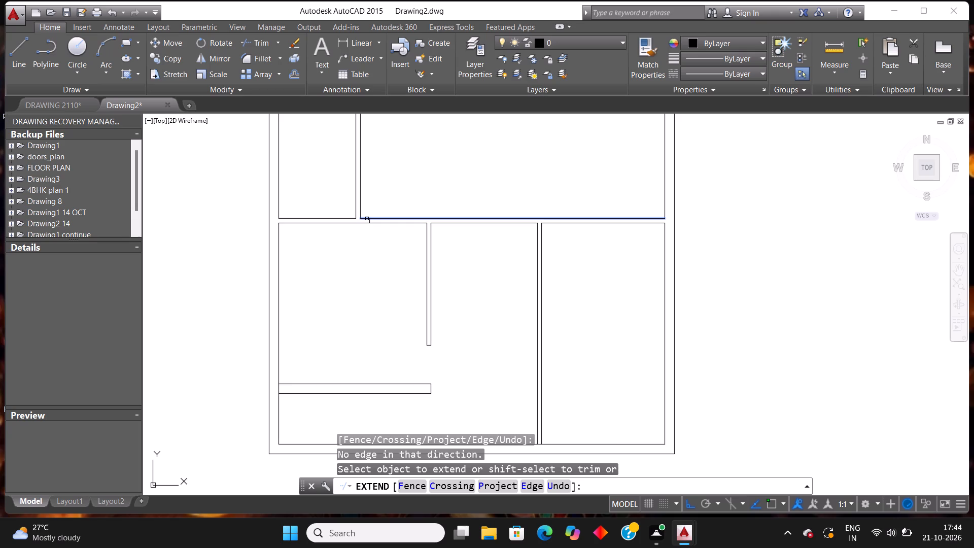
pyautogui.click(367, 219)
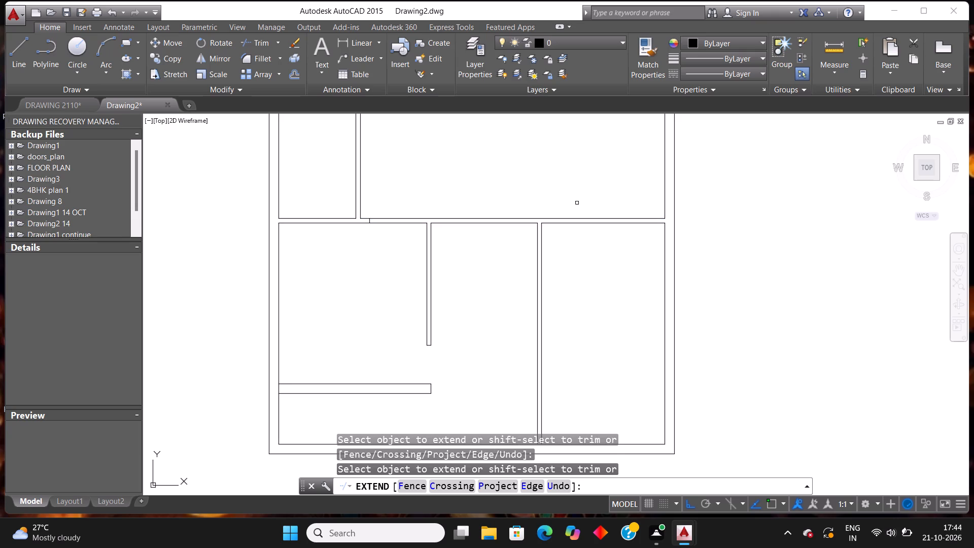
pyautogui.press('Escape')
pyautogui.press('Escape')
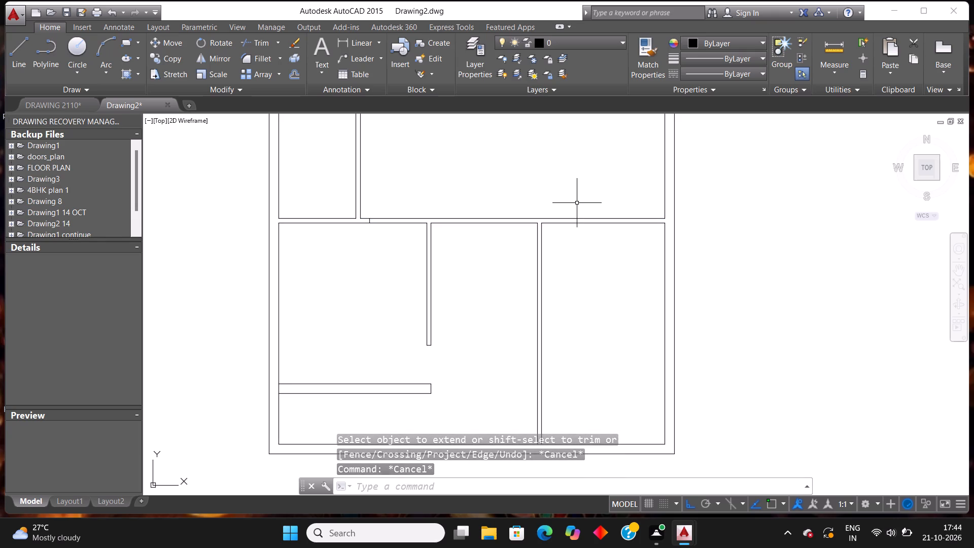
# Extend the right-hand partition's right line and the outer right wall's inner line down to the bottom wall's outer line.
pyautogui.scroll(-2, 607, 222)
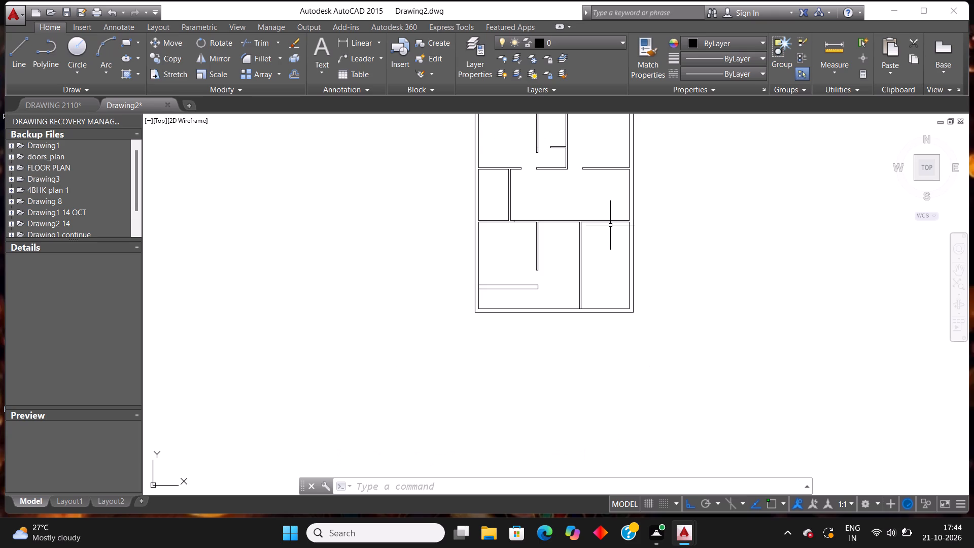
pyautogui.write('ex')
pyautogui.press('Return')
pyautogui.press('Return')
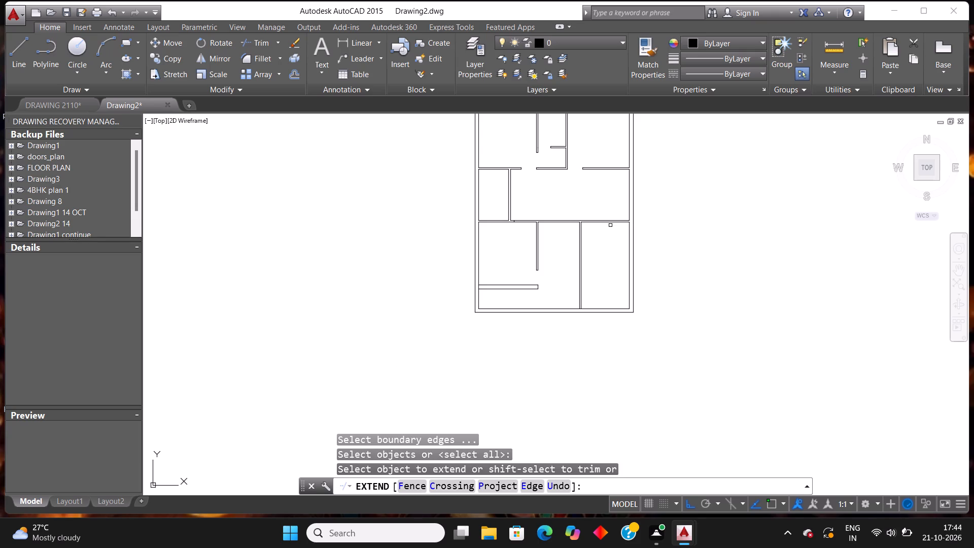
pyautogui.scroll(1, 596, 286)
pyautogui.scroll(3, 575, 325)
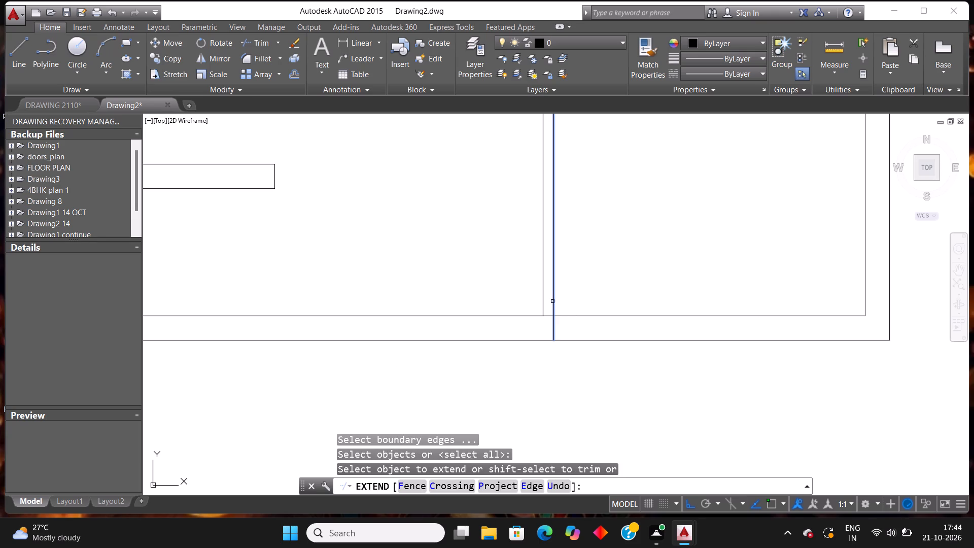
pyautogui.click(553, 303)
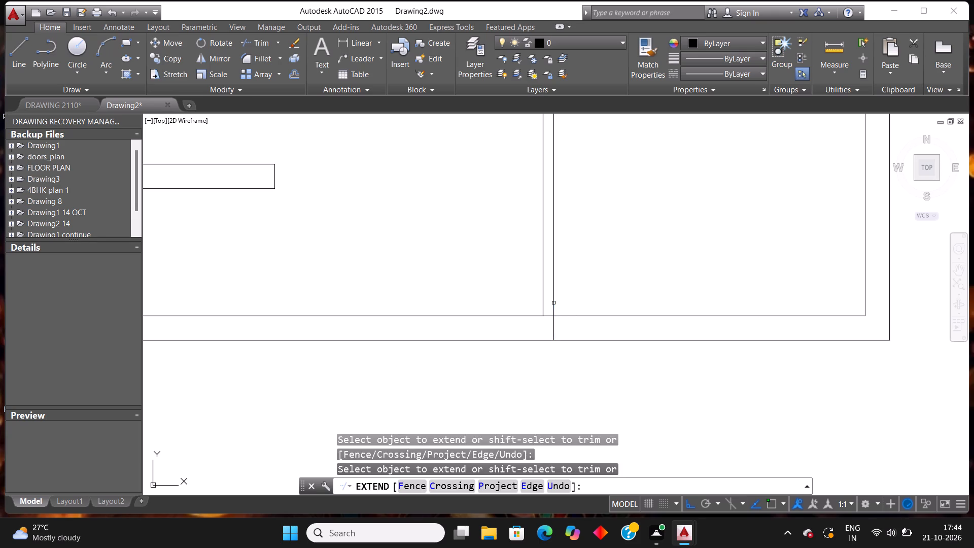
pyautogui.scroll(-2, 611, 268)
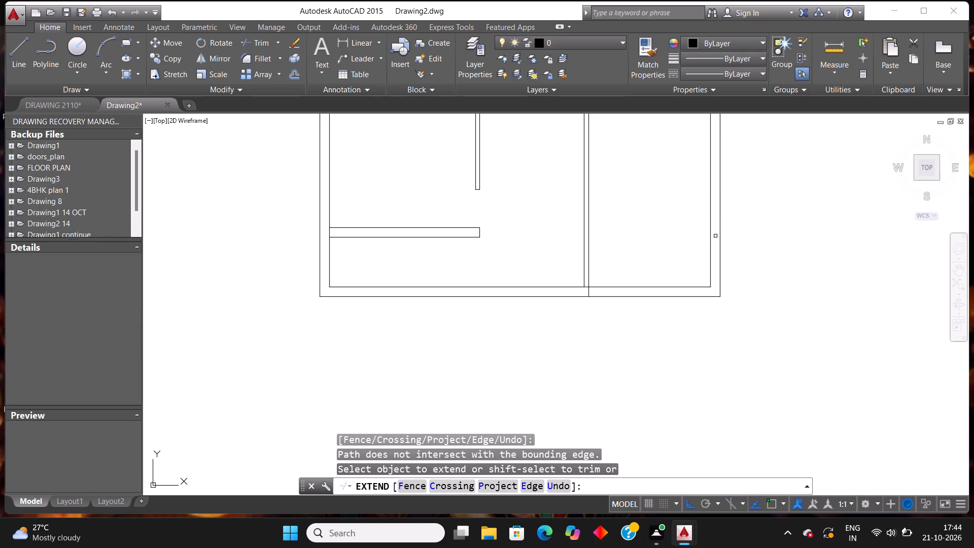
pyautogui.click(710, 277)
pyautogui.press('Escape')
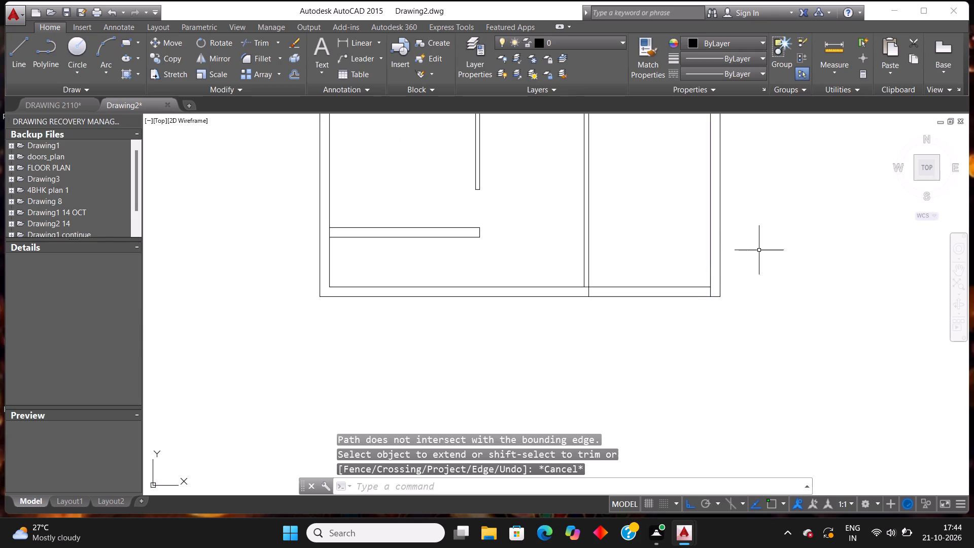
pyautogui.press('Escape')
# Trim the bottom wall's inner line out of the lower-right room and open its junction with the right-hand partition.
pyautogui.write('tr')
pyautogui.press('Return')
pyautogui.press('Return')
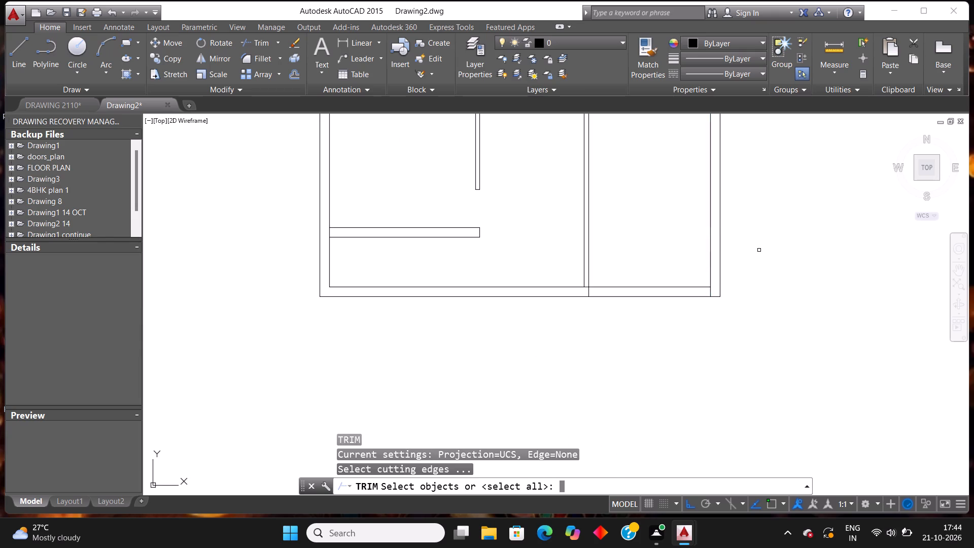
pyautogui.click(651, 287)
pyautogui.scroll(-1, 649, 250)
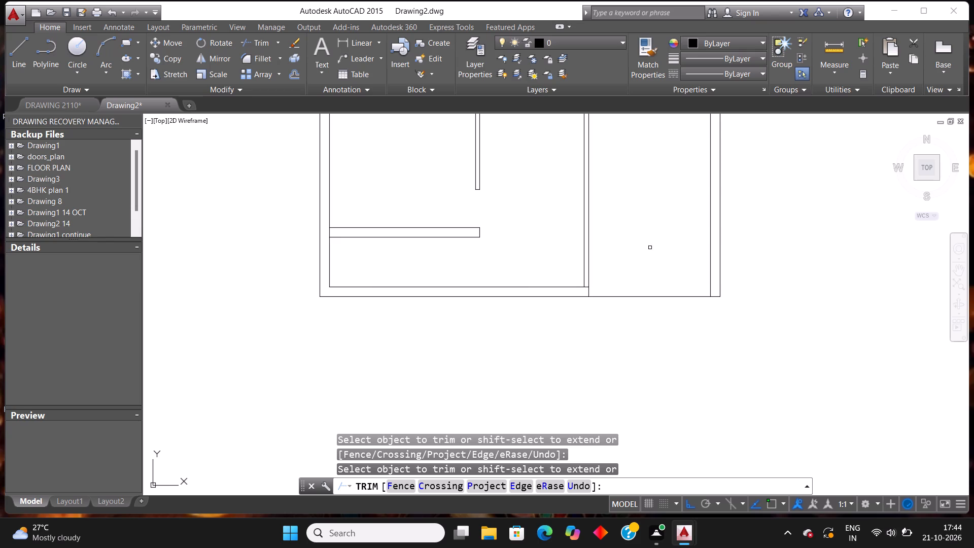
pyautogui.scroll(-1, 649, 250)
pyautogui.scroll(3, 615, 265)
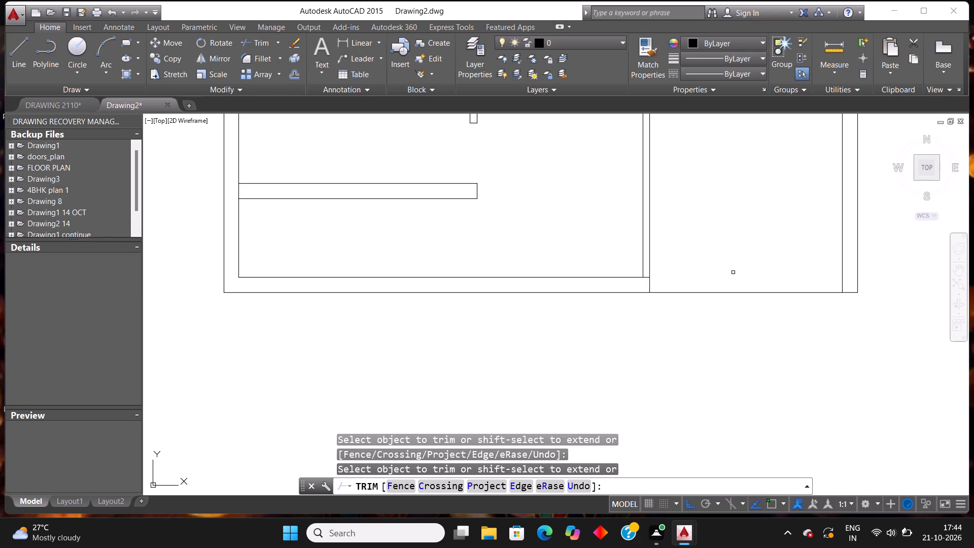
pyautogui.scroll(2, 687, 271)
pyautogui.scroll(1, 643, 271)
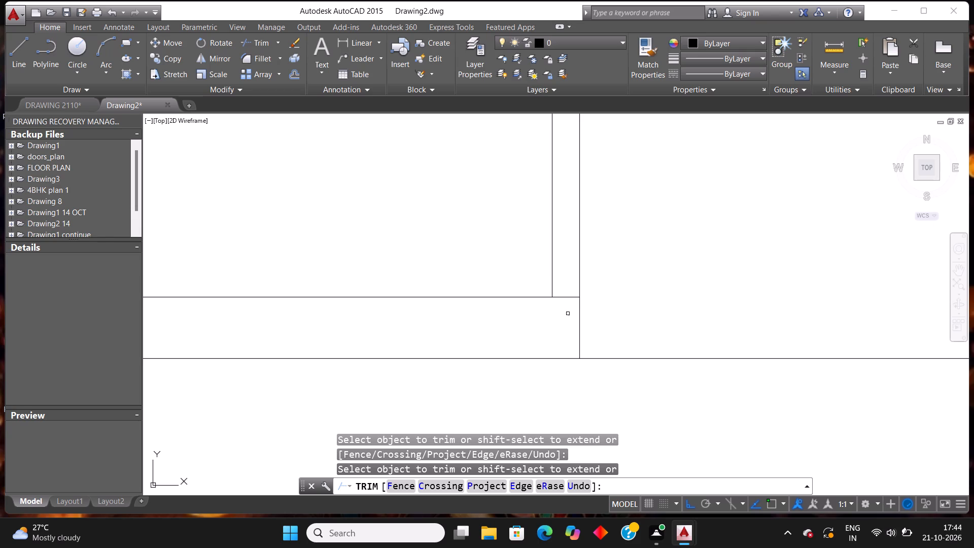
pyautogui.click(564, 316)
pyautogui.click(566, 272)
pyautogui.scroll(-5, 576, 271)
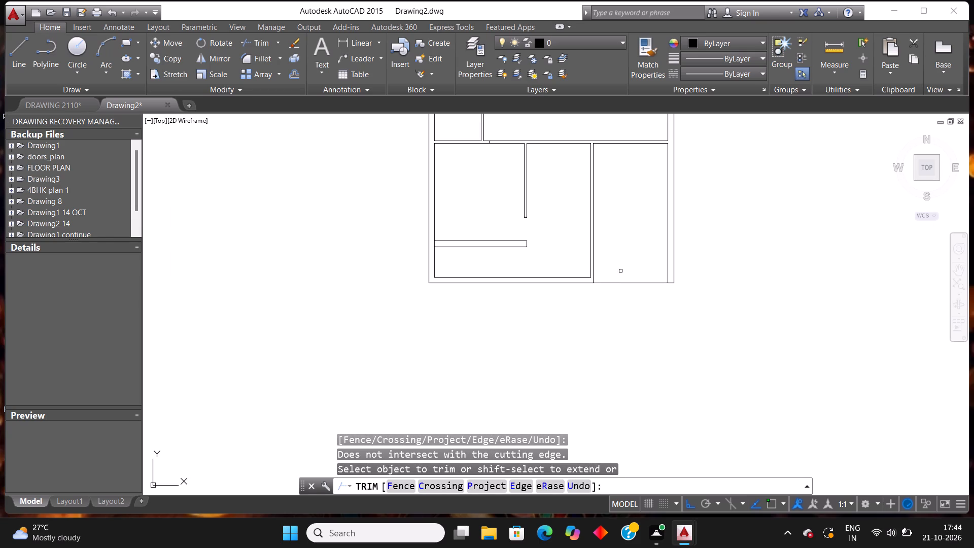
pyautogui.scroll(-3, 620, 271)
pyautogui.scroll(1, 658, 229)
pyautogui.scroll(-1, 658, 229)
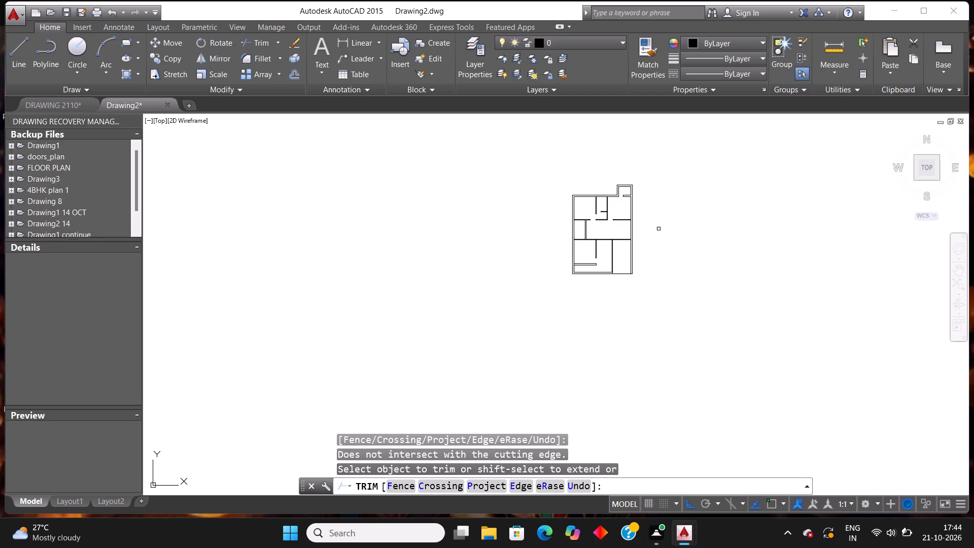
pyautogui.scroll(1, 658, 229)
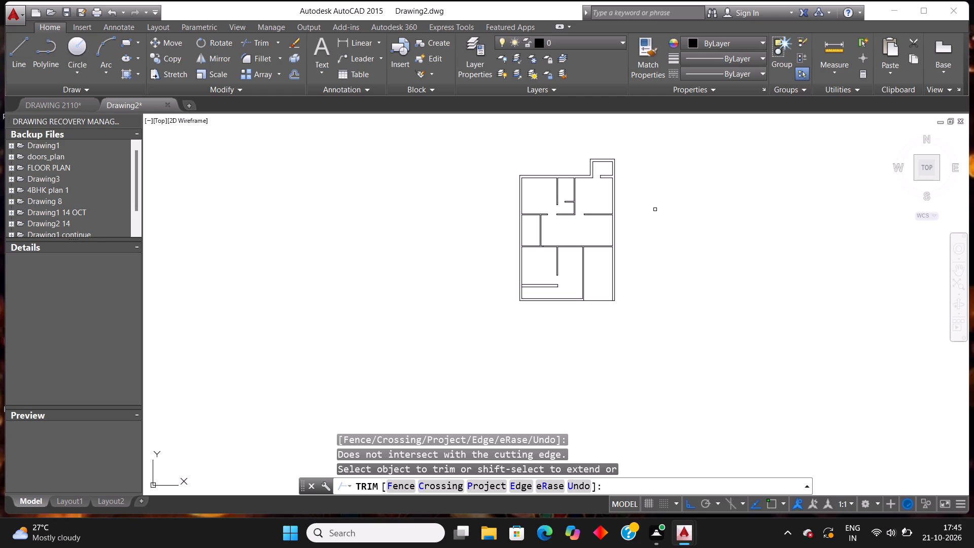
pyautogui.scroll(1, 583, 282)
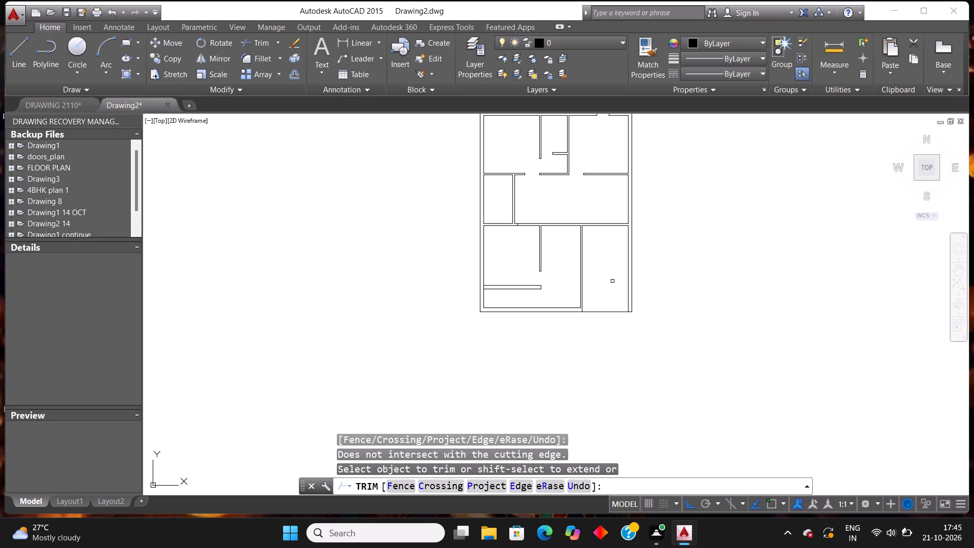
# Extend the middle vertical partition's bottom end line right to the right-hand partition in the lower rooms.
pyautogui.scroll(2, 579, 271)
pyautogui.press('Escape')
pyautogui.press('Escape')
pyautogui.write('ex')
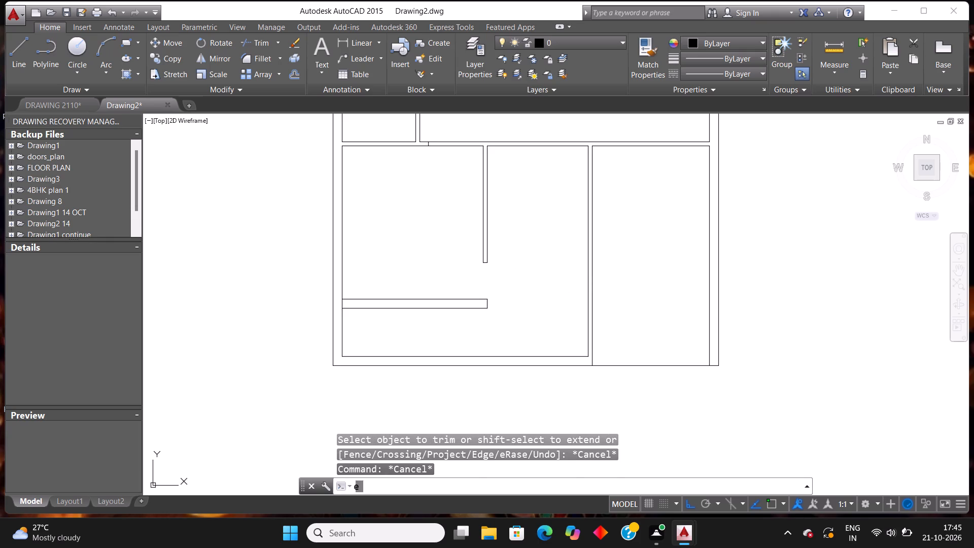
pyautogui.press('Return')
pyautogui.press('Return')
pyautogui.scroll(2, 497, 267)
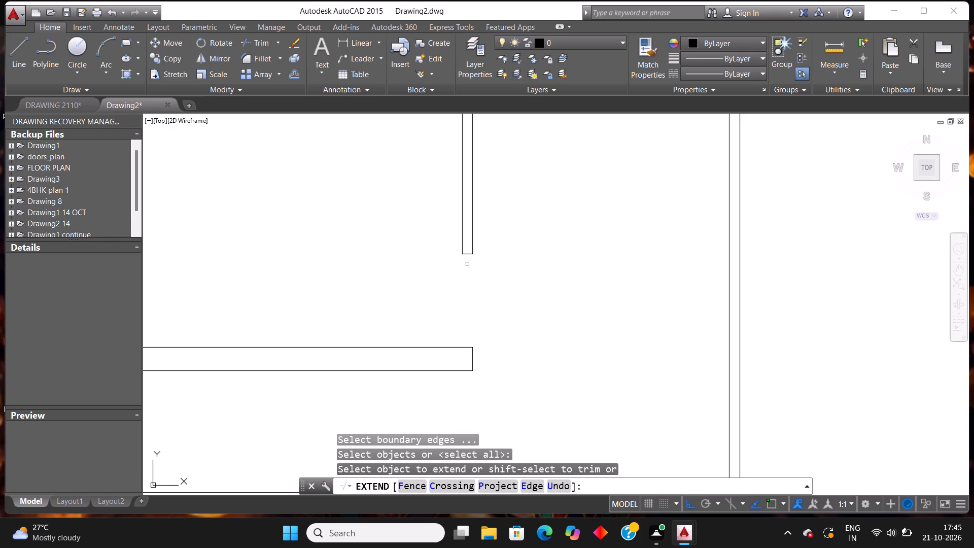
pyautogui.click(469, 254)
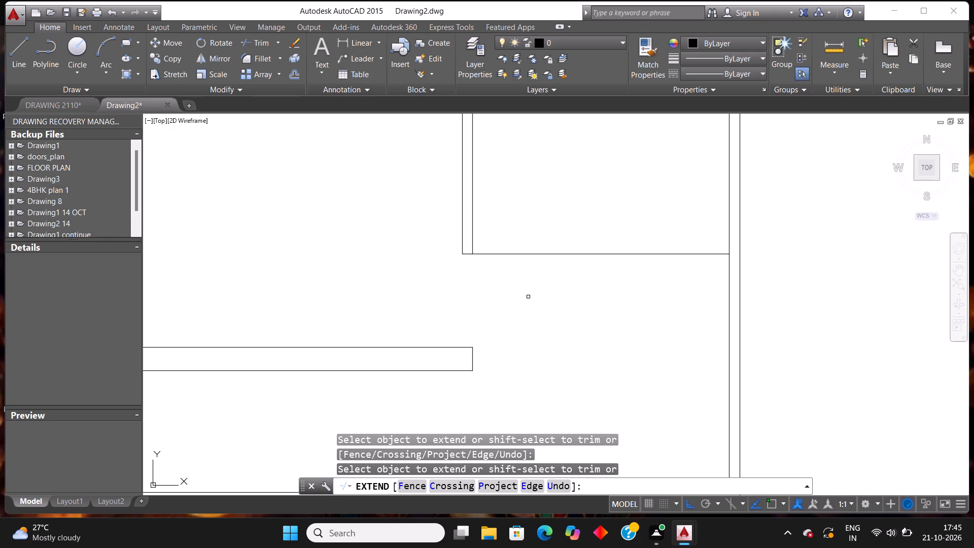
pyautogui.press('Escape')
pyautogui.press('Escape')
# Offset the extended line upward by 4", then offset the resulting line upward by another 4".
pyautogui.write('off')
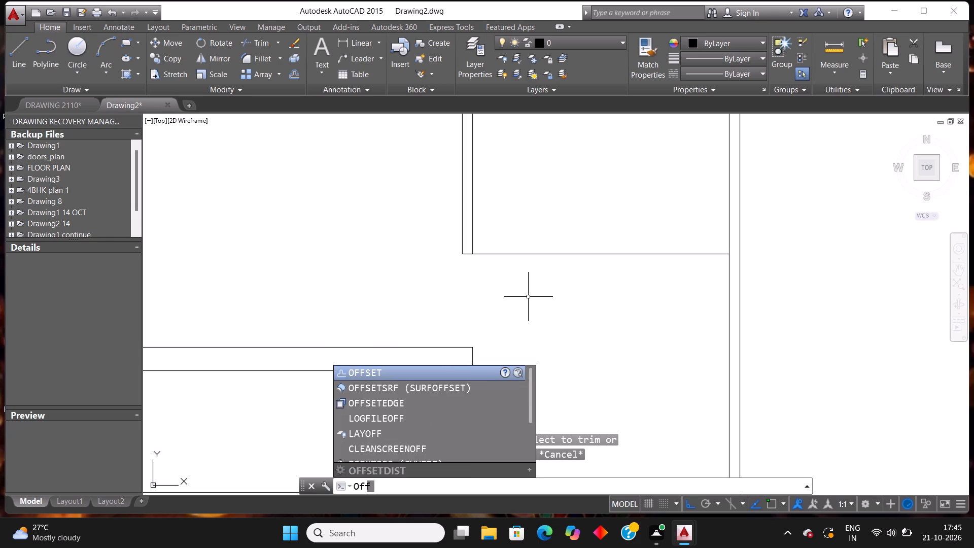
pyautogui.press('Return')
pyautogui.write('4"')
pyautogui.press('Return')
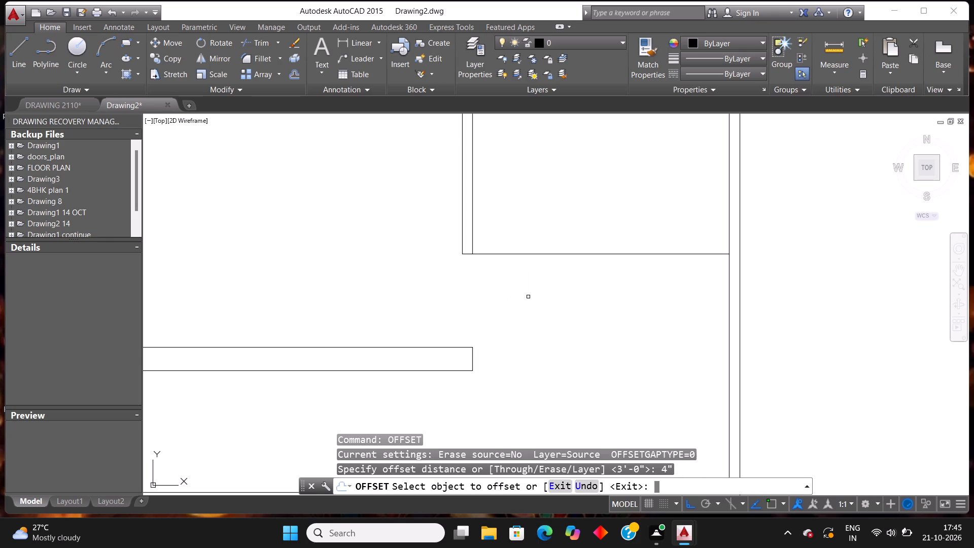
pyautogui.click(495, 255)
pyautogui.click(503, 207)
pyautogui.click(505, 244)
pyautogui.click(517, 198)
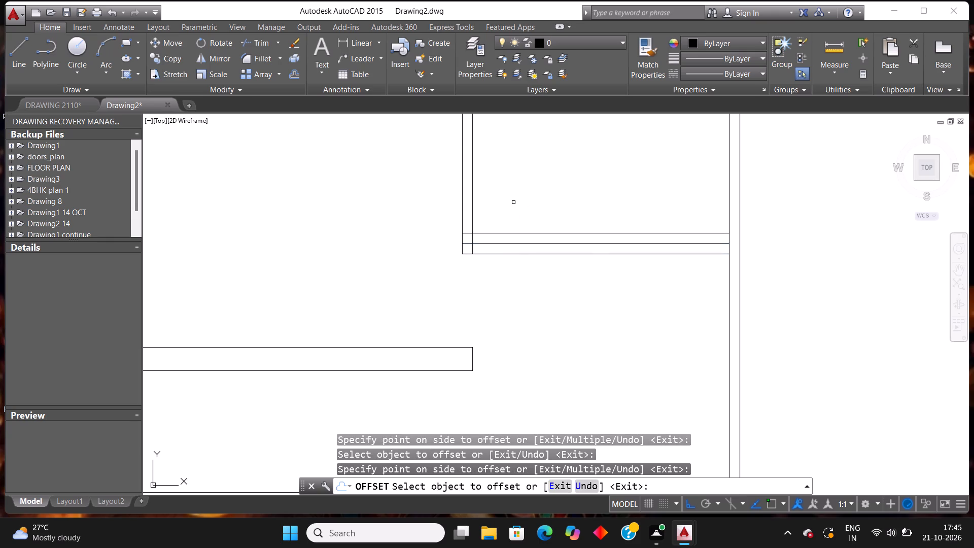
pyautogui.press('Escape')
pyautogui.press('Escape')
# Trim away the lowest of the three horizontal lines and open the new 4" wall's junction with the middle partition.
pyautogui.write('tr')
pyautogui.press('Return')
pyautogui.press('Return')
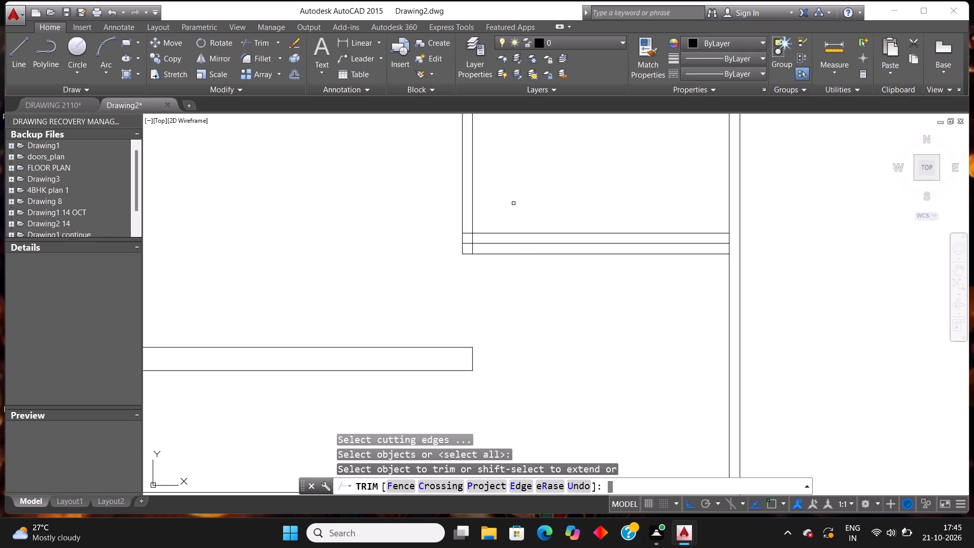
pyautogui.click(515, 252)
pyautogui.click(543, 285)
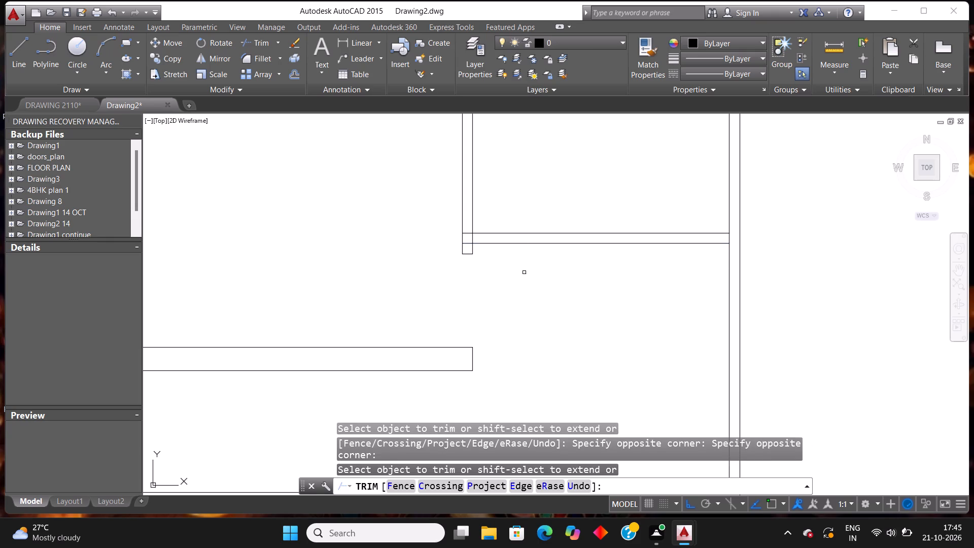
pyautogui.scroll(2, 475, 236)
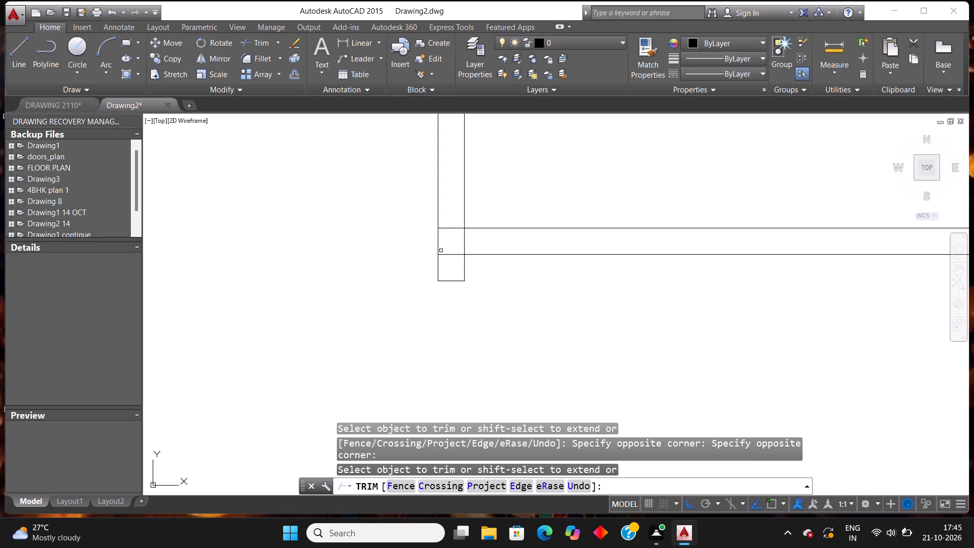
pyautogui.click(457, 263)
pyautogui.click(449, 210)
pyautogui.click(451, 241)
pyautogui.click(486, 236)
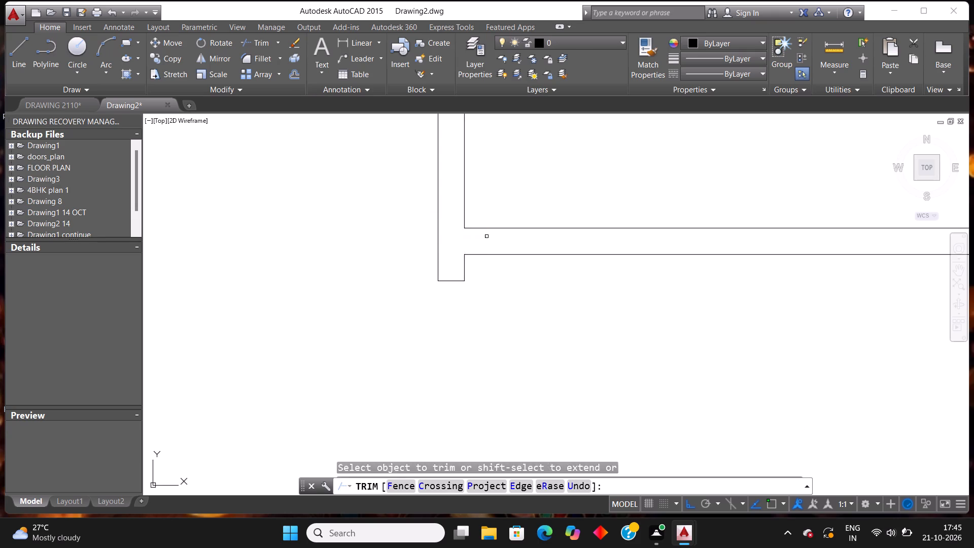
pyautogui.scroll(-5, 462, 251)
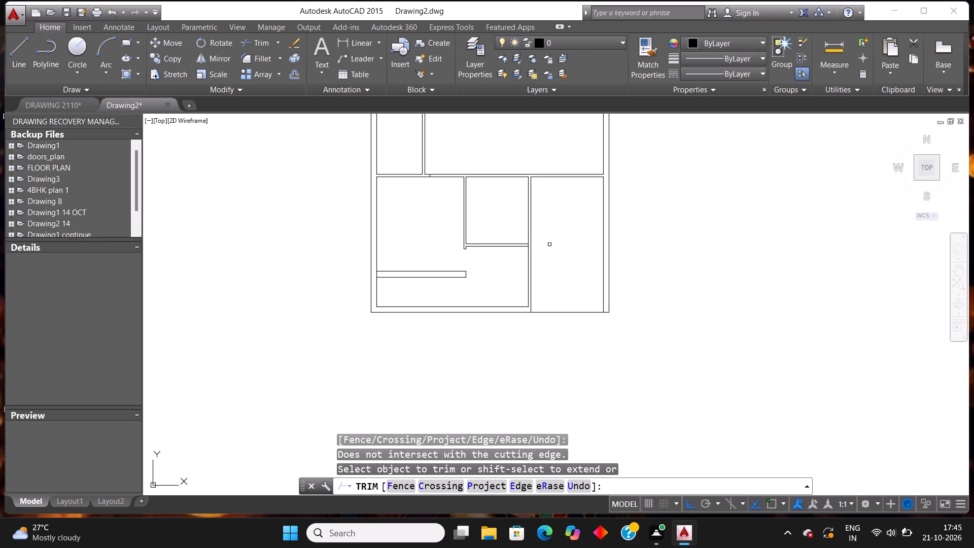
# Trim the right-hand partition's left line between the new 4" wall's lines to open their junction.
pyautogui.scroll(7, 530, 233)
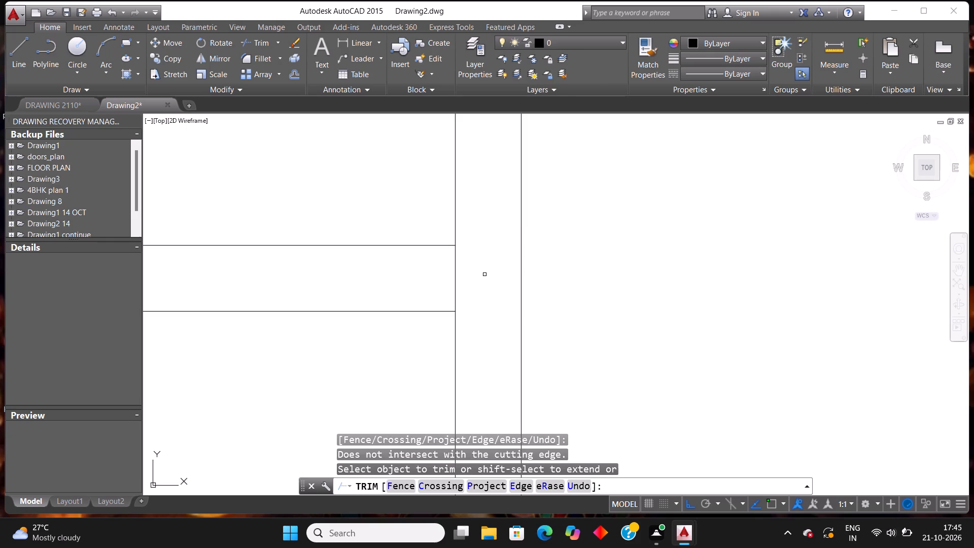
pyautogui.click(483, 276)
pyautogui.click(418, 269)
pyautogui.scroll(-6, 632, 287)
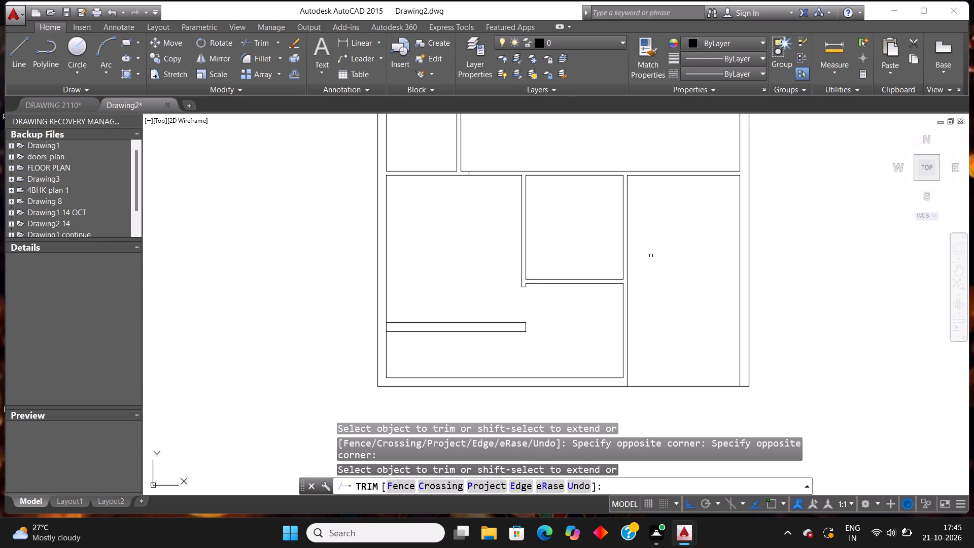
# Examine the whole floor plan, from the upper projection down to the lower rooms.
pyautogui.scroll(-1, 651, 256)
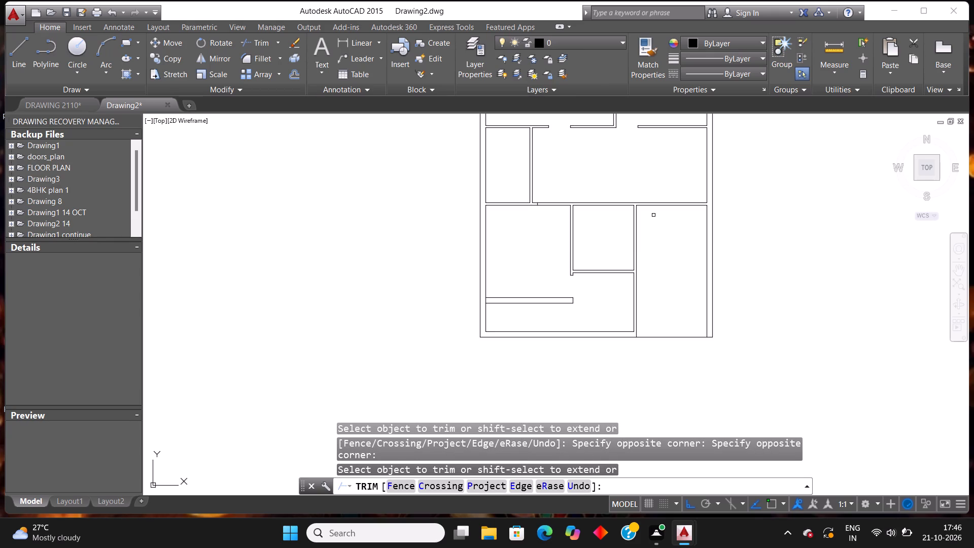
pyautogui.scroll(-1, 642, 220)
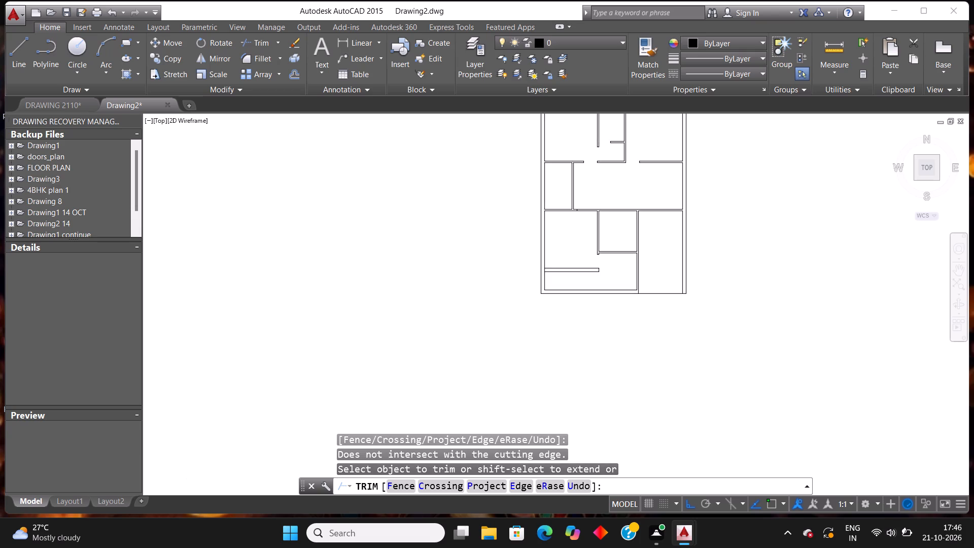
pyautogui.scroll(-2, 712, 193)
pyautogui.scroll(1, 745, 180)
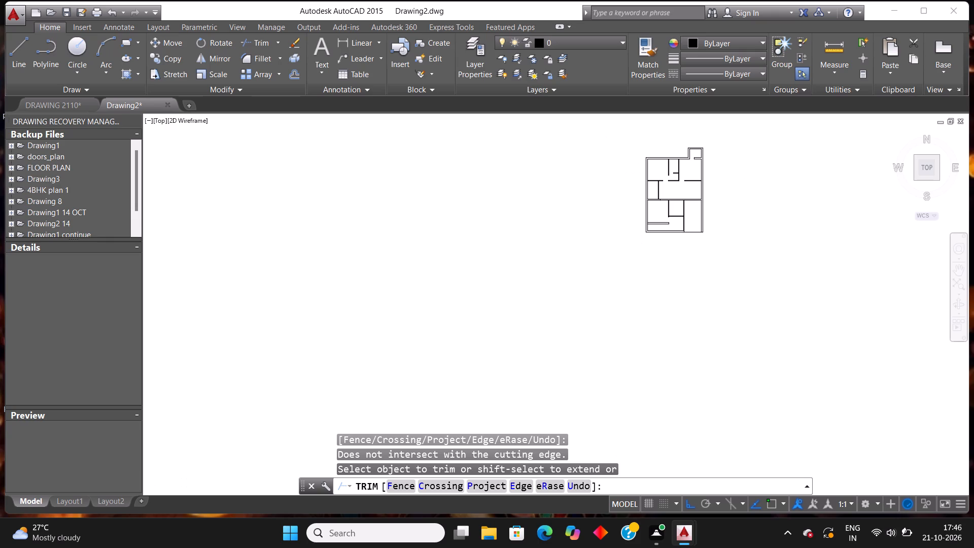
pyautogui.scroll(2, 680, 136)
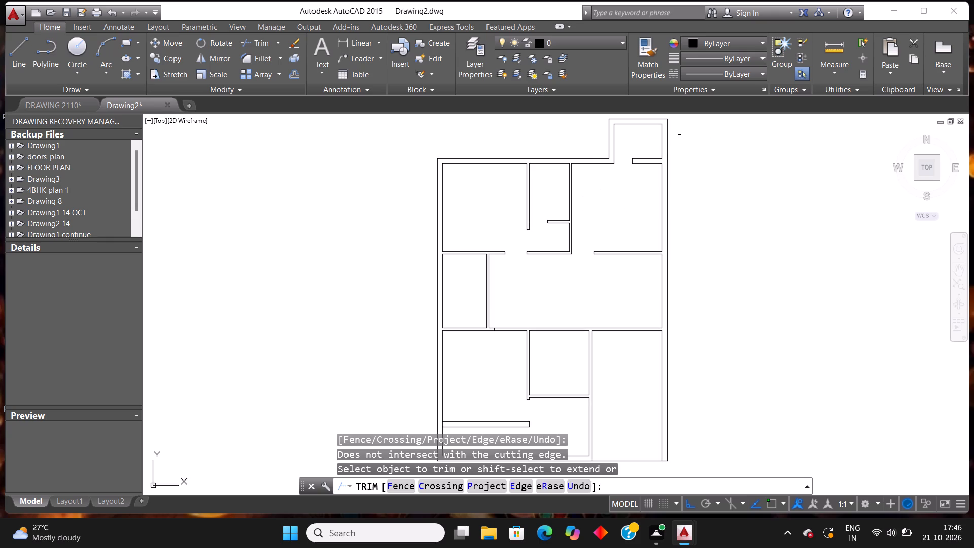
pyautogui.scroll(-1, 679, 136)
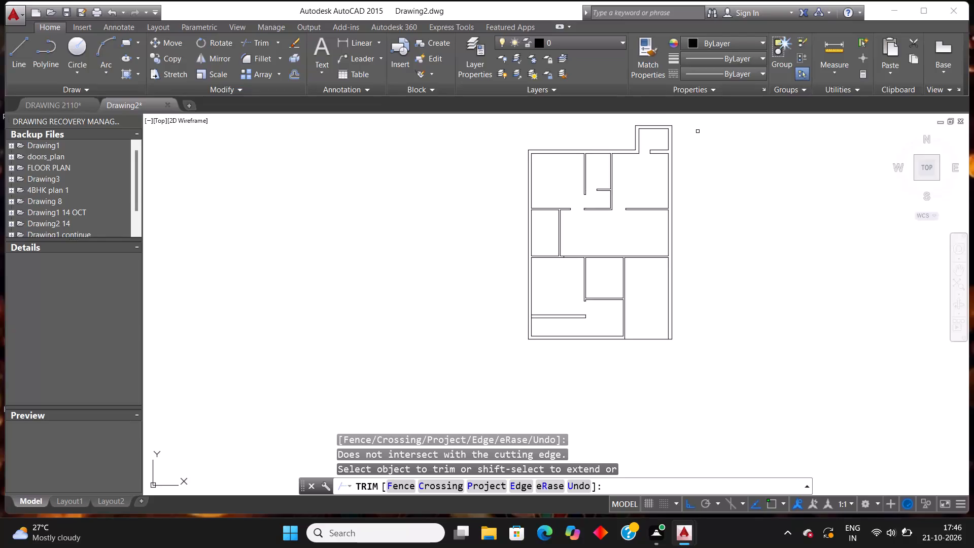
pyautogui.scroll(1, 698, 131)
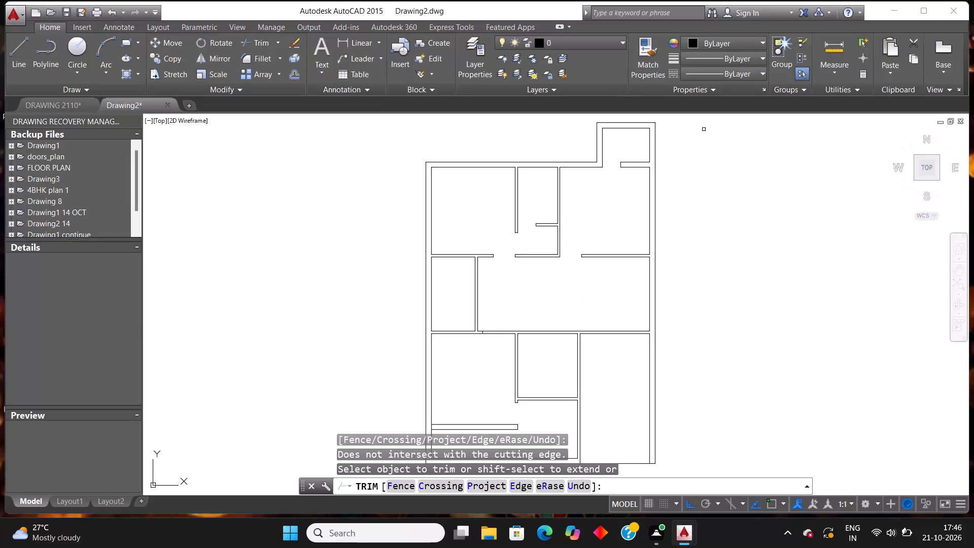
pyautogui.press('Escape')
pyautogui.press('Escape')
# Extend the middle vertical partition's right line up to the horizontal wall's upper line.
pyautogui.scroll(1, 555, 340)
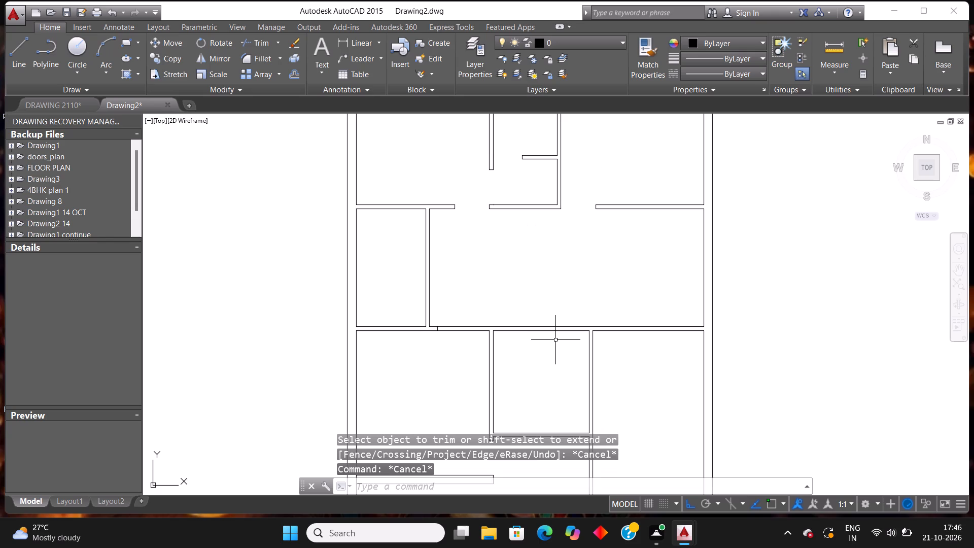
pyautogui.write('ex')
pyautogui.press('Return')
pyautogui.press('Return')
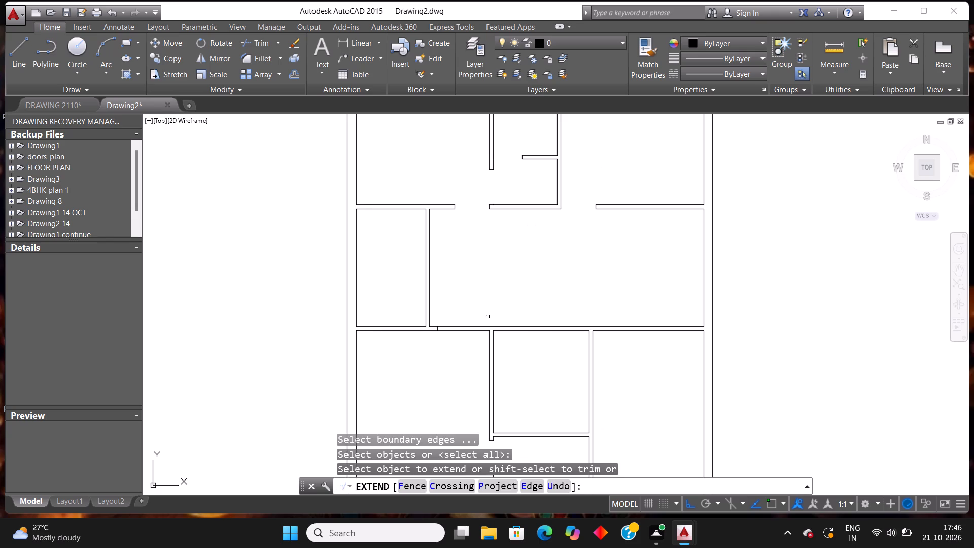
pyautogui.scroll(1, 516, 351)
pyautogui.click(479, 333)
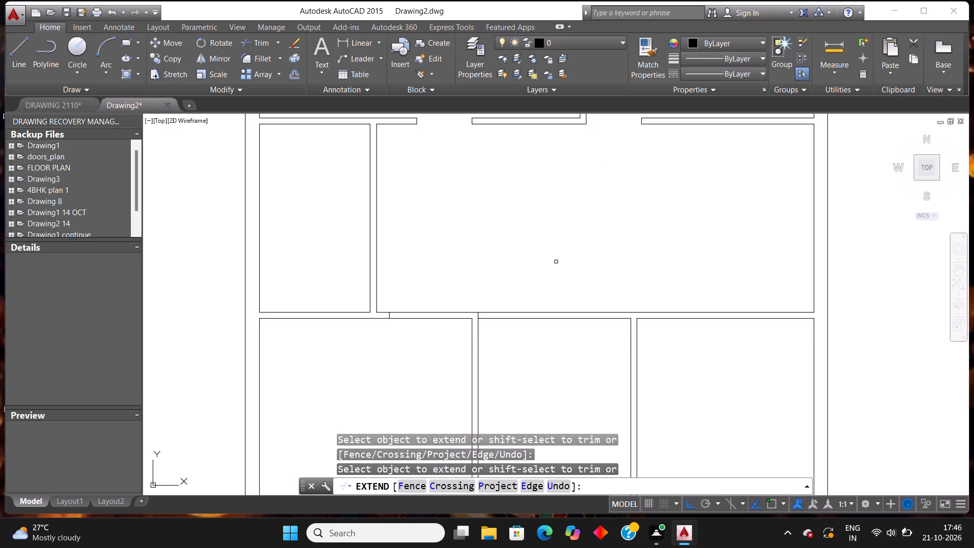
pyautogui.press('Escape')
pyautogui.press('Escape')
# Offset the middle partition's right line 3' to the right.
pyautogui.write('off')
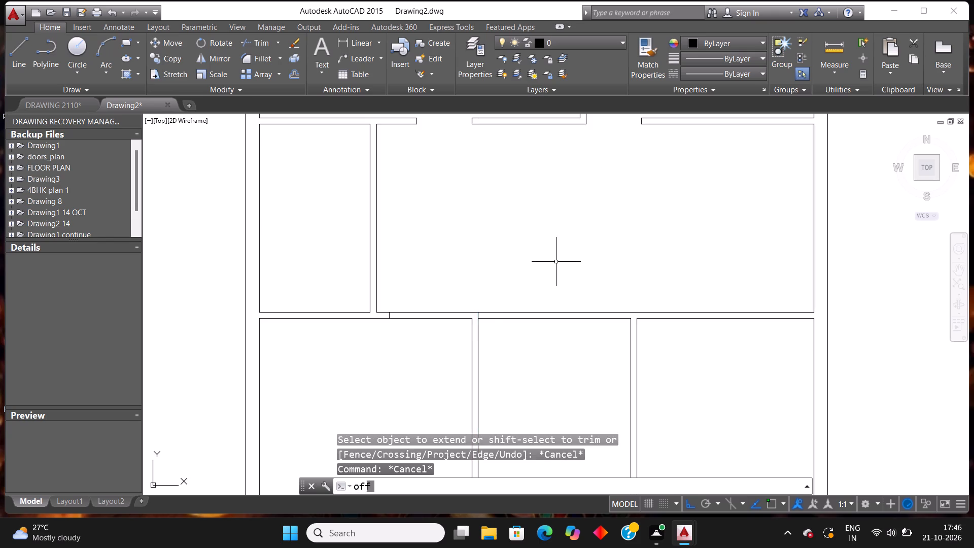
pyautogui.press('Return')
pyautogui.write("3'")
pyautogui.press('Return')
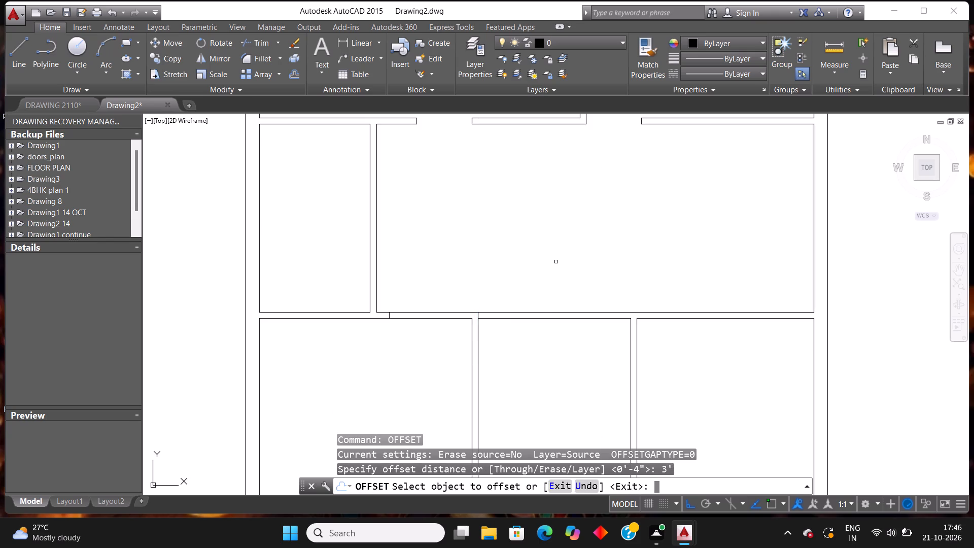
pyautogui.click(480, 351)
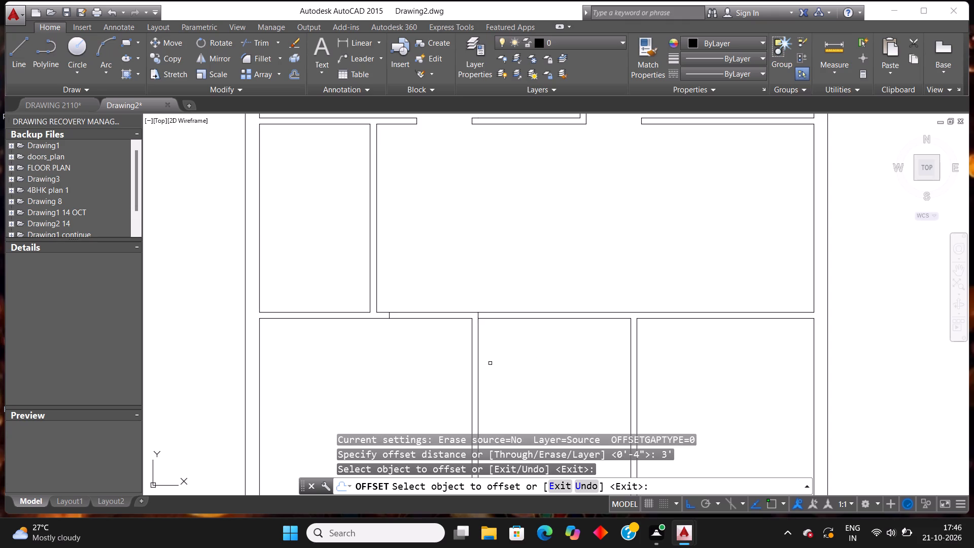
pyautogui.click(478, 369)
pyautogui.click(603, 369)
pyautogui.press('Escape')
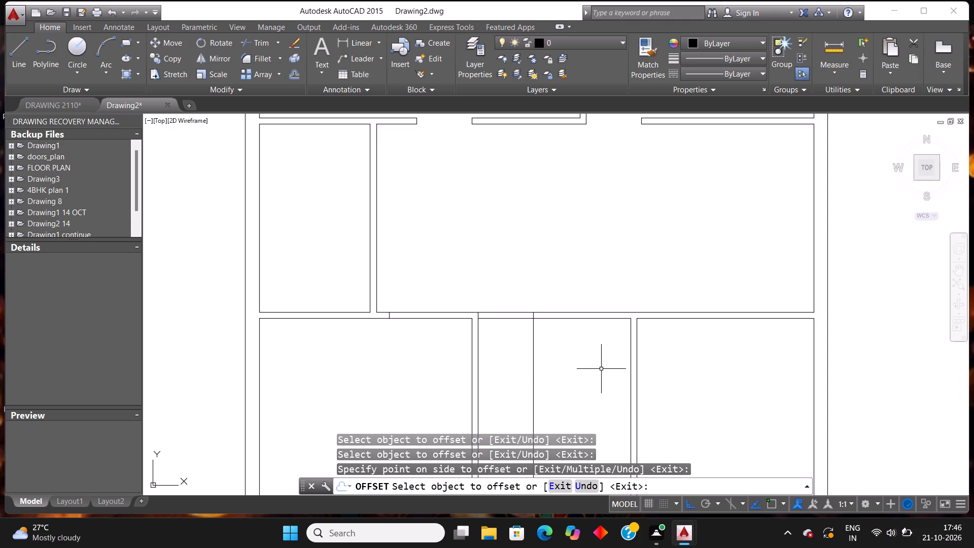
pyautogui.press('Escape')
# Trim the horizontal wall and the offset line into a 3' door opening just right of the middle partition.
pyautogui.write('tr')
pyautogui.press('Return')
pyautogui.press('Return')
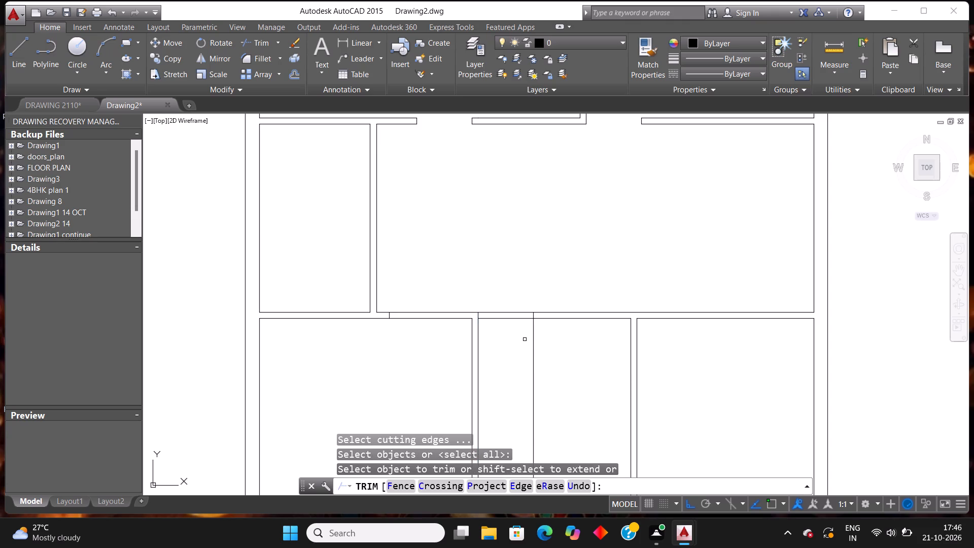
pyautogui.click(525, 340)
pyautogui.click(503, 267)
pyautogui.click(497, 378)
pyautogui.click(569, 360)
pyautogui.scroll(-2, 561, 294)
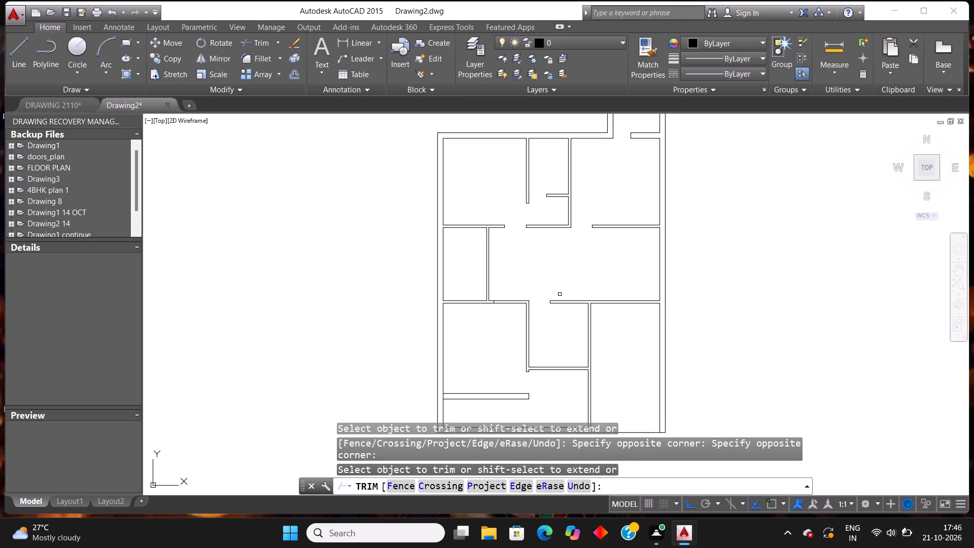
# Erase the leftover short vertical line inside the horizontal wall, near the small left room's partition.
pyautogui.scroll(1, 530, 321)
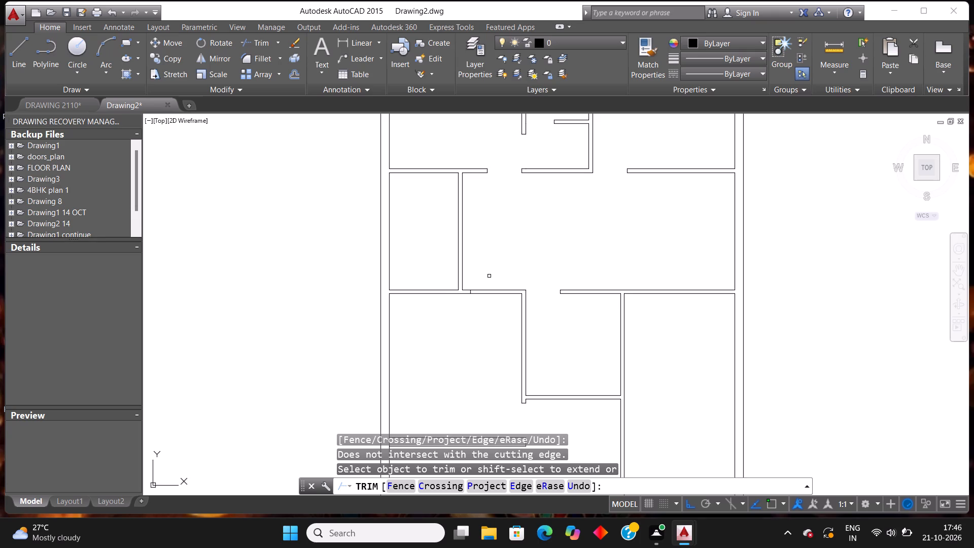
pyautogui.scroll(1, 473, 283)
pyautogui.press('Escape')
pyautogui.scroll(4, 472, 315)
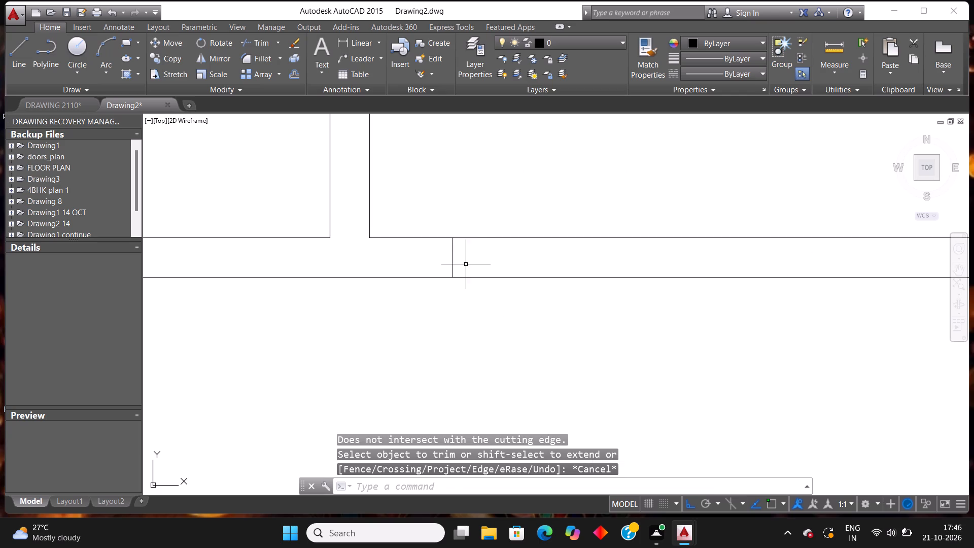
pyautogui.click(466, 264)
pyautogui.click(447, 254)
pyautogui.press('Delete')
pyautogui.scroll(-5, 465, 250)
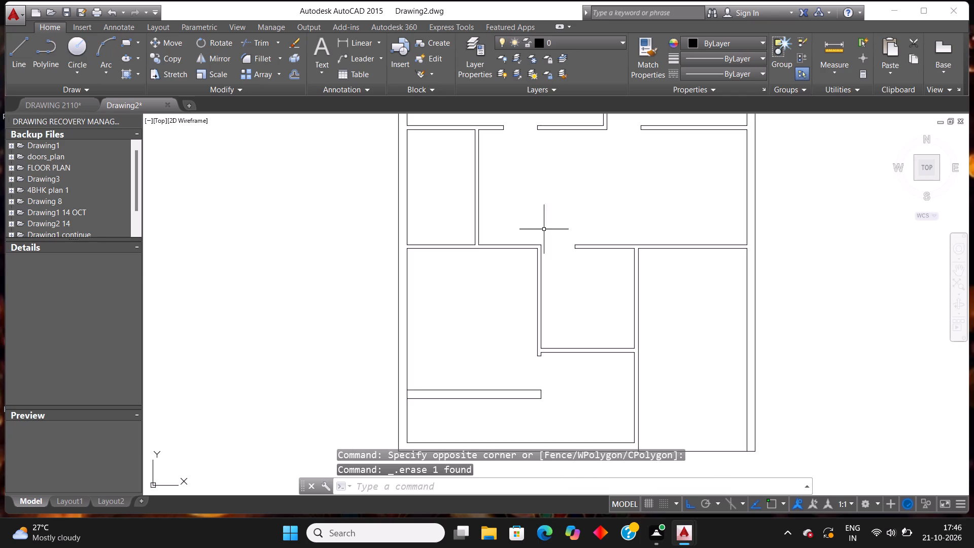
# Extend the middle partition's left line up to the horizontal wall's upper line.
pyautogui.scroll(1, 574, 219)
pyautogui.write('ex')
pyautogui.press('Return')
pyautogui.press('Return')
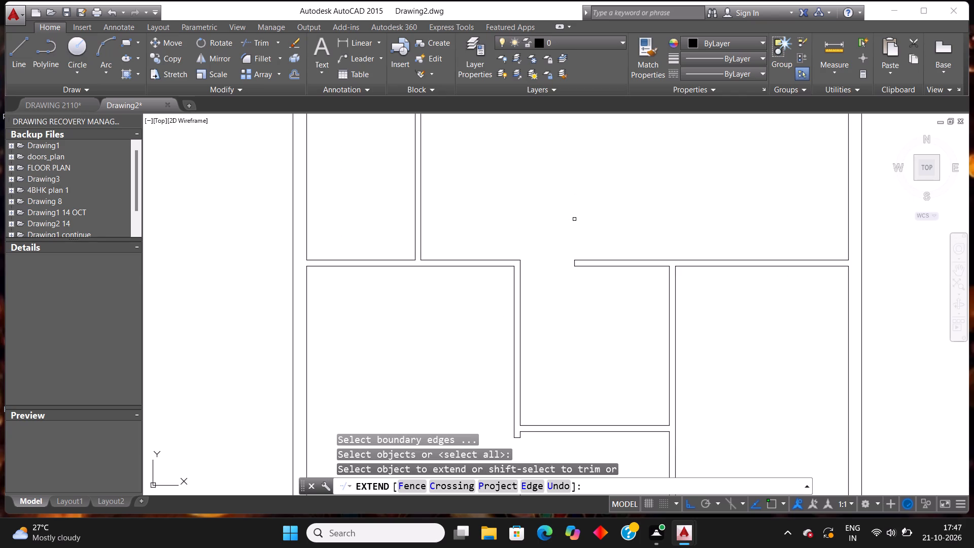
pyautogui.click(514, 276)
pyautogui.press('Escape')
pyautogui.press('Escape')
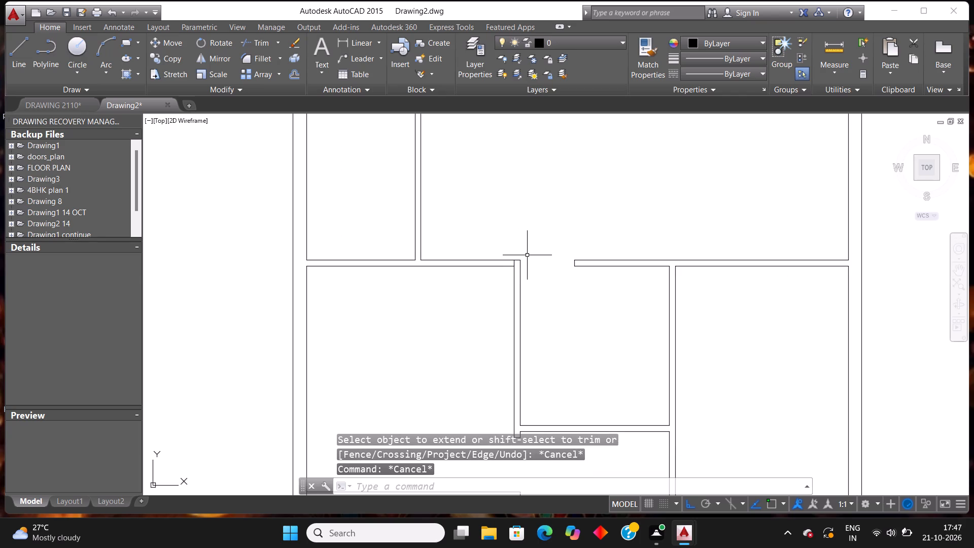
# Offset the middle partition's left line 3' to the left.
pyautogui.write('off')
pyautogui.press('Return')
pyautogui.write("3'")
pyautogui.press('Return')
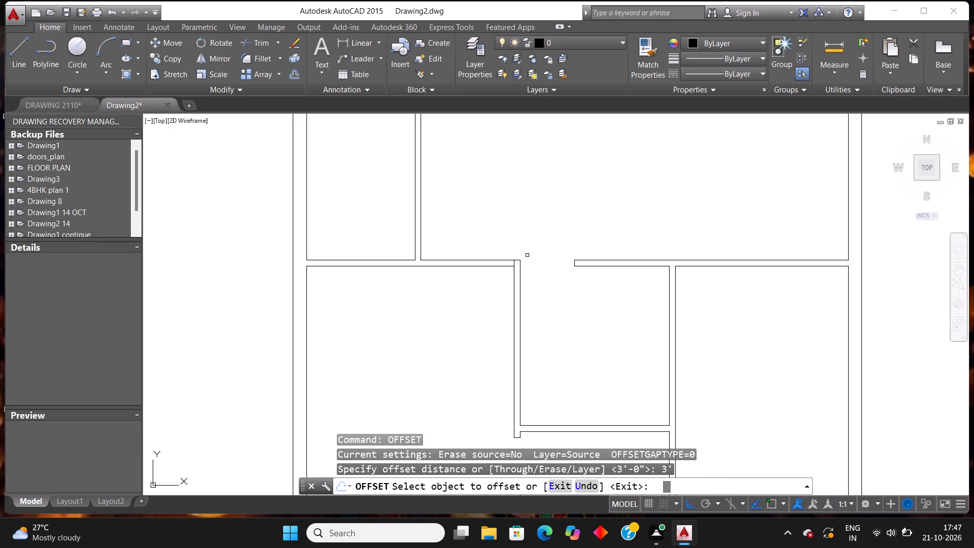
pyautogui.click(515, 282)
pyautogui.click(443, 321)
pyautogui.press('Escape')
pyautogui.press('Escape')
# Trim the horizontal wall and the offset line into a 3' door opening just left of the middle partition.
pyautogui.write('tr')
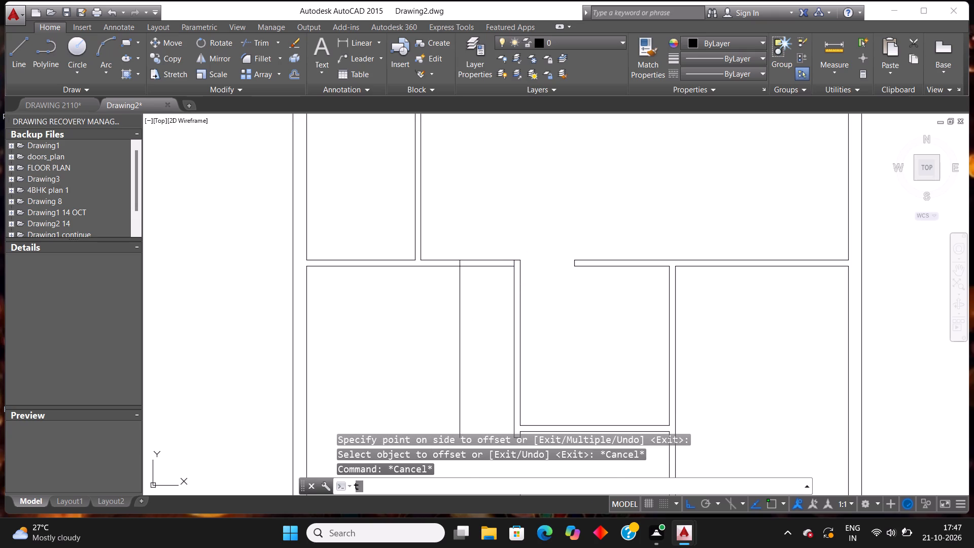
pyautogui.press('Return')
pyautogui.press('Return')
pyautogui.click(445, 322)
pyautogui.click(455, 320)
pyautogui.click(465, 317)
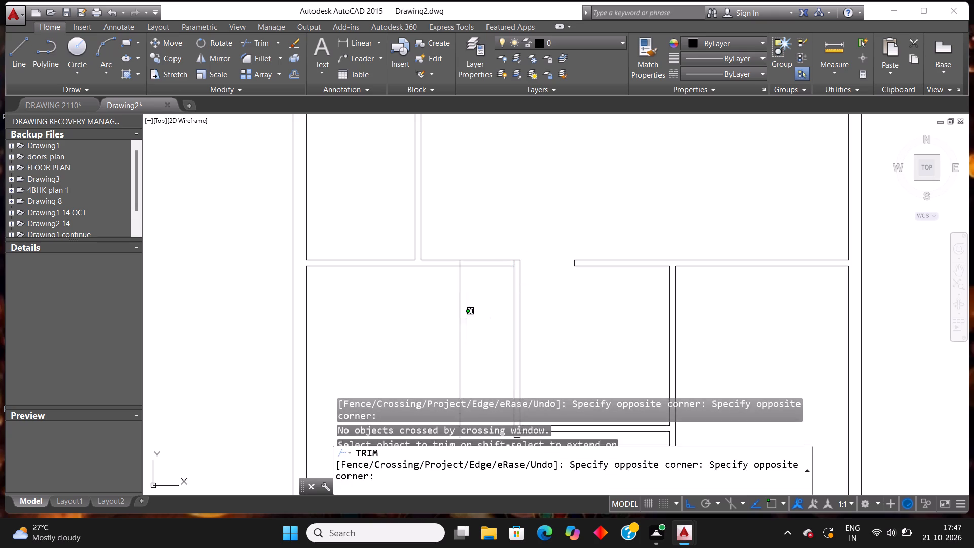
pyautogui.moveTo(480, 306); pyautogui.dragTo(436, 317)
pyautogui.click(415, 328)
pyautogui.click(496, 311)
pyautogui.moveTo(491, 306); pyautogui.dragTo(492, 298)
pyautogui.click(491, 197)
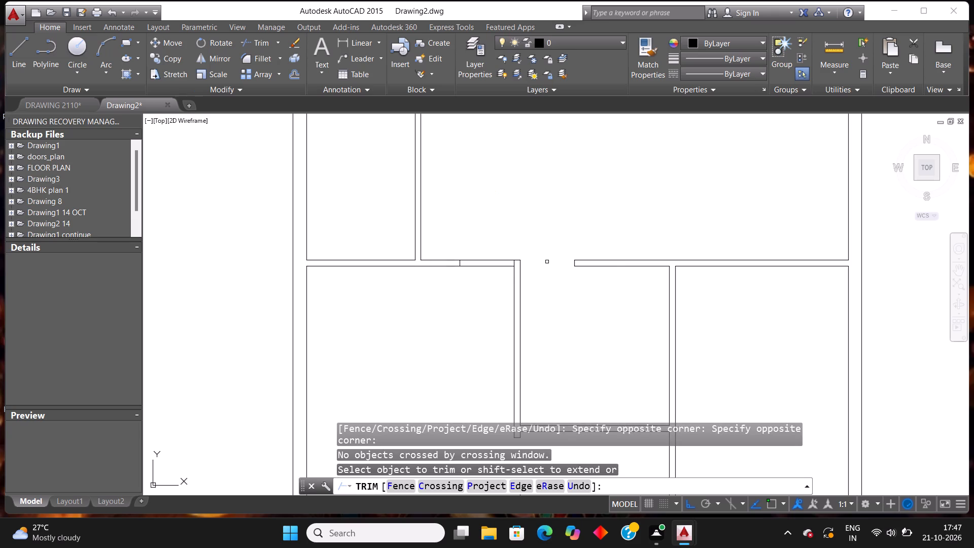
pyautogui.click(494, 289)
pyautogui.click(485, 223)
pyautogui.scroll(-2, 540, 279)
pyautogui.scroll(-1, 590, 247)
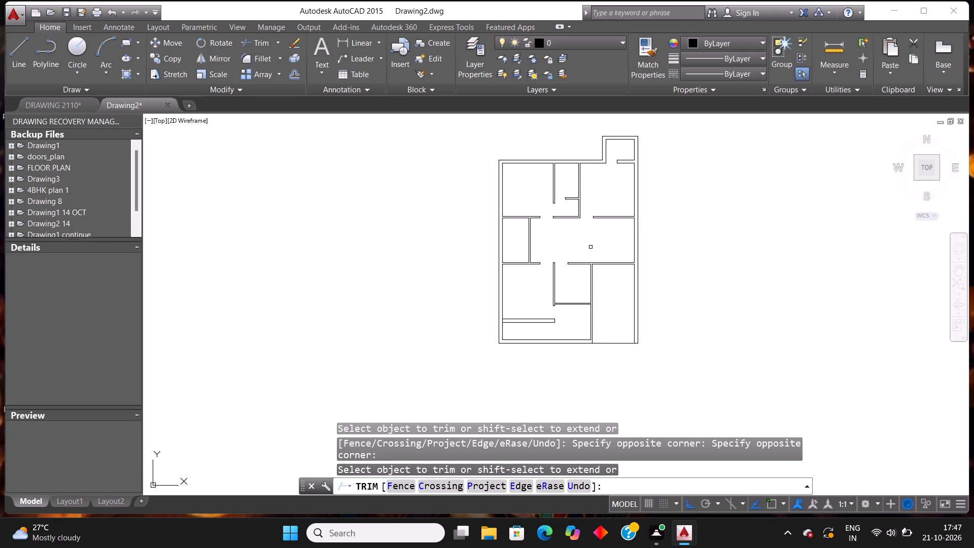
pyautogui.scroll(1, 593, 349)
pyautogui.scroll(1, 593, 288)
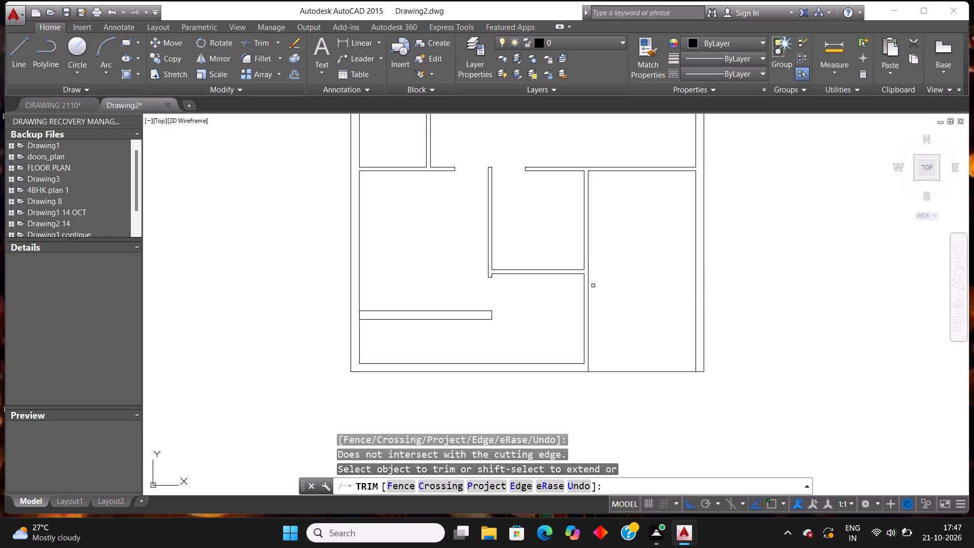
pyautogui.scroll(1, 594, 284)
pyautogui.press('Escape')
# Erase the right partition's left line where it runs below the small middle room.
pyautogui.scroll(1, 594, 283)
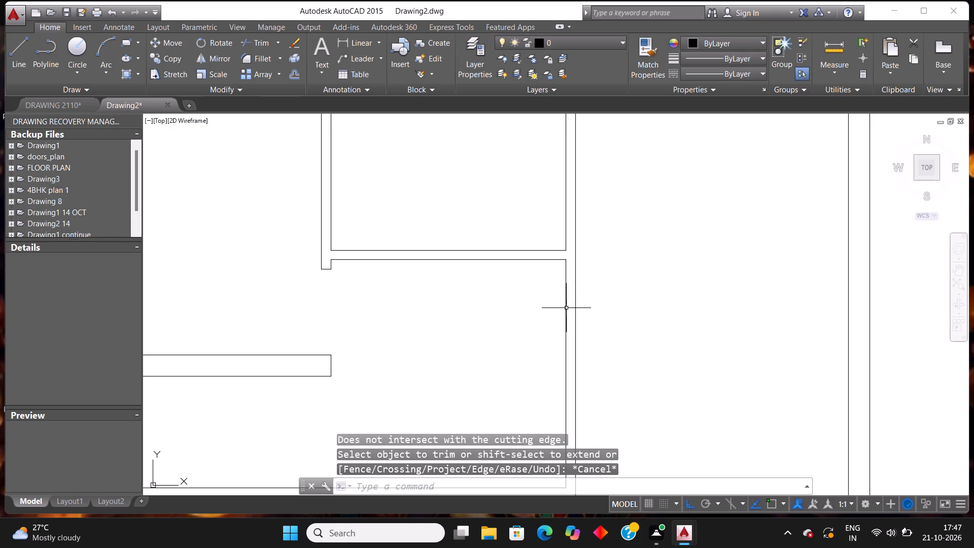
pyautogui.click(566, 308)
pyautogui.press('Delete')
pyautogui.scroll(-2, 567, 306)
pyautogui.scroll(-1, 622, 267)
pyautogui.scroll(1, 630, 278)
# Extend the bottom wall's inner line and the small middle room's lower wall line to the right partition's remaining line.
pyautogui.write('ex')
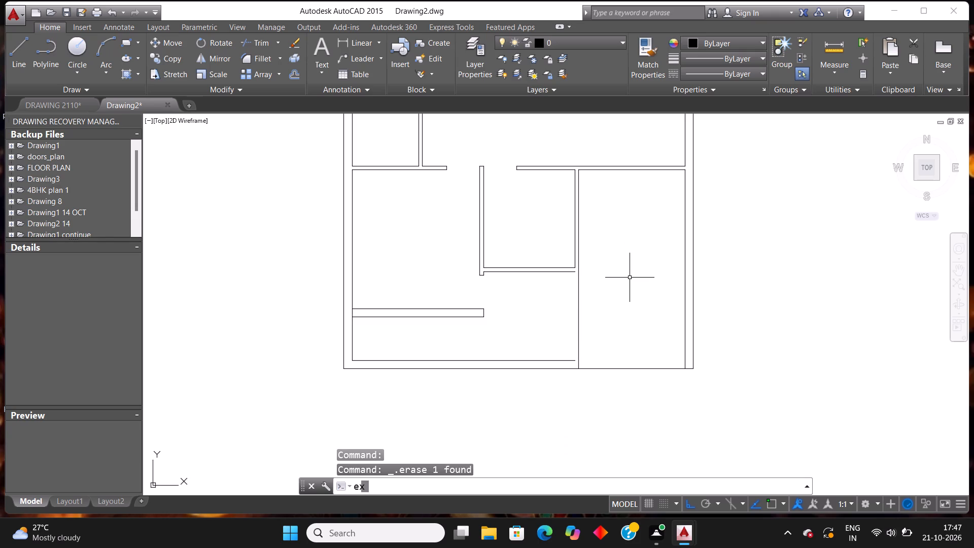
pyautogui.press('Return')
pyautogui.press('Return')
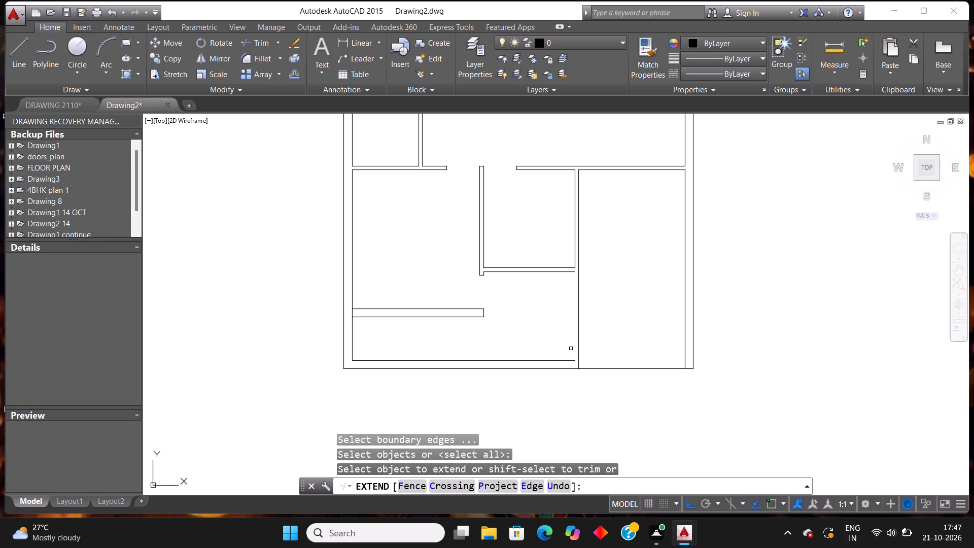
pyautogui.click(572, 361)
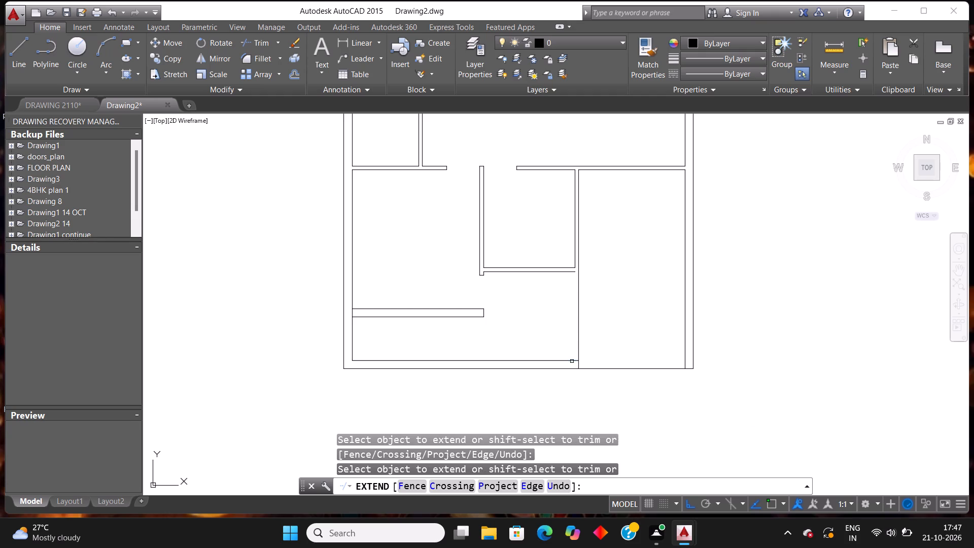
pyautogui.scroll(1, 590, 269)
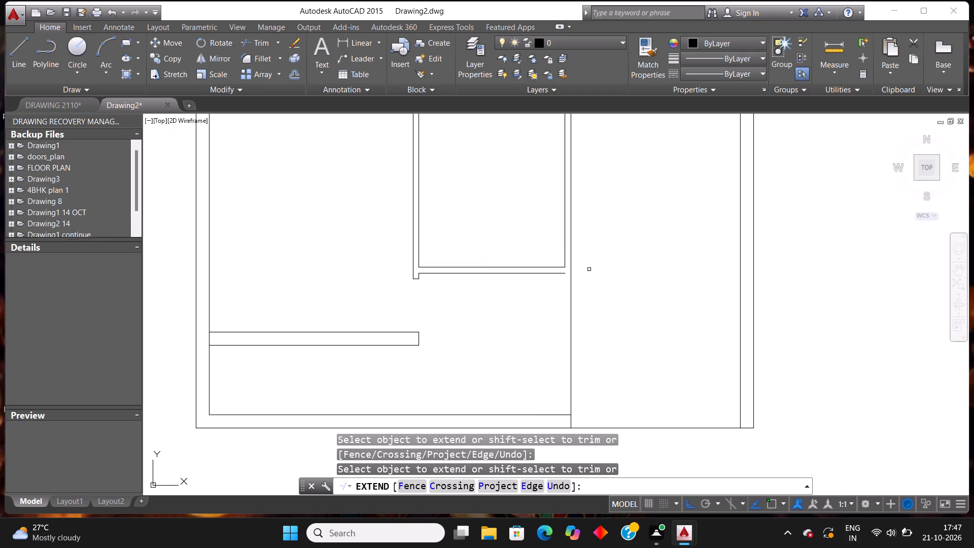
pyautogui.click(561, 272)
pyautogui.scroll(-2, 623, 251)
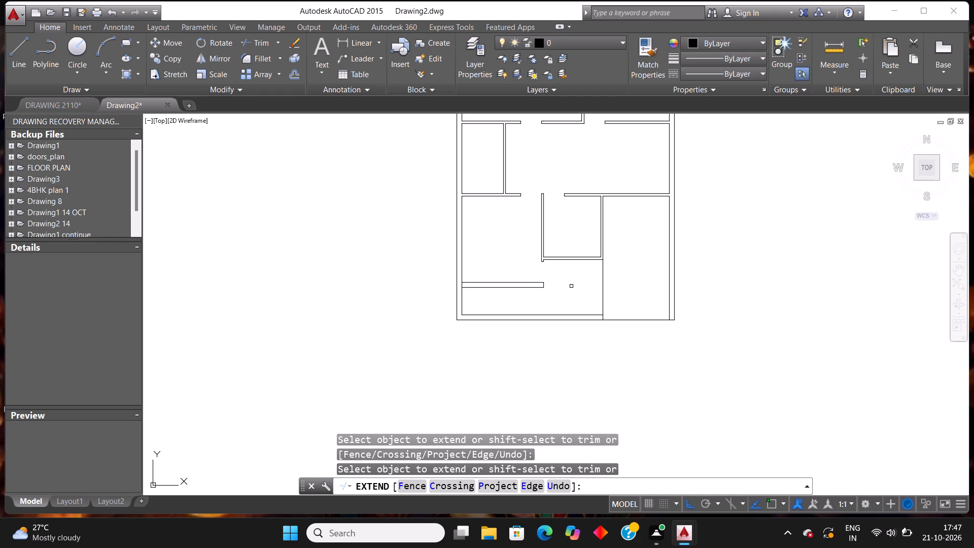
pyautogui.press('Escape')
pyautogui.press('Escape')
# Extend the lower line of the short horizontal wall in the lower-left room to the right partition line.
pyautogui.write('ex')
pyautogui.press('Return')
pyautogui.press('Return')
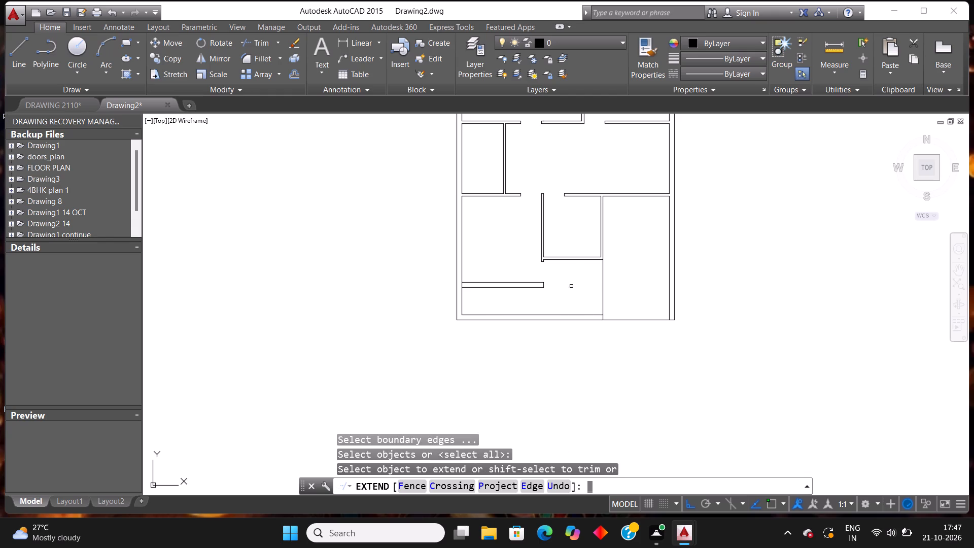
pyautogui.scroll(1, 557, 290)
pyautogui.click(530, 286)
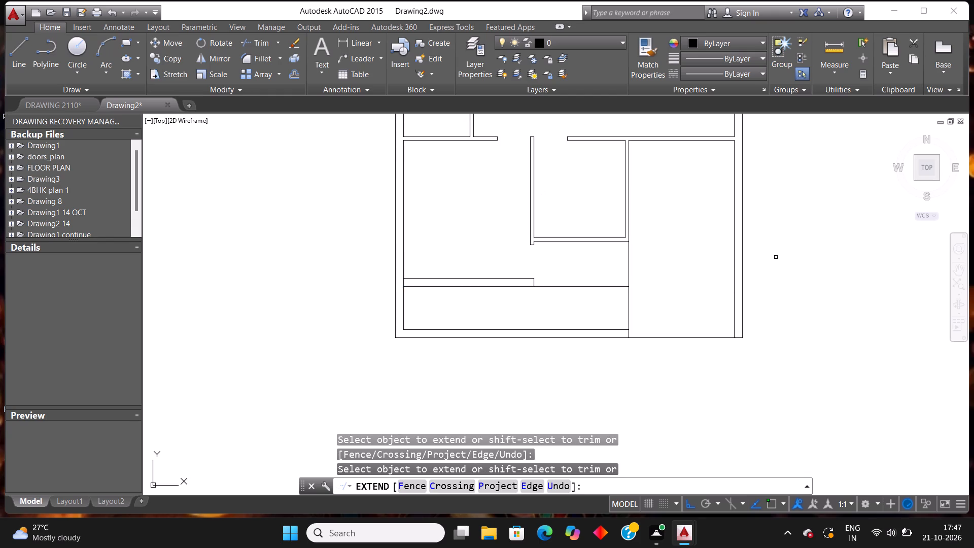
pyautogui.press('Escape')
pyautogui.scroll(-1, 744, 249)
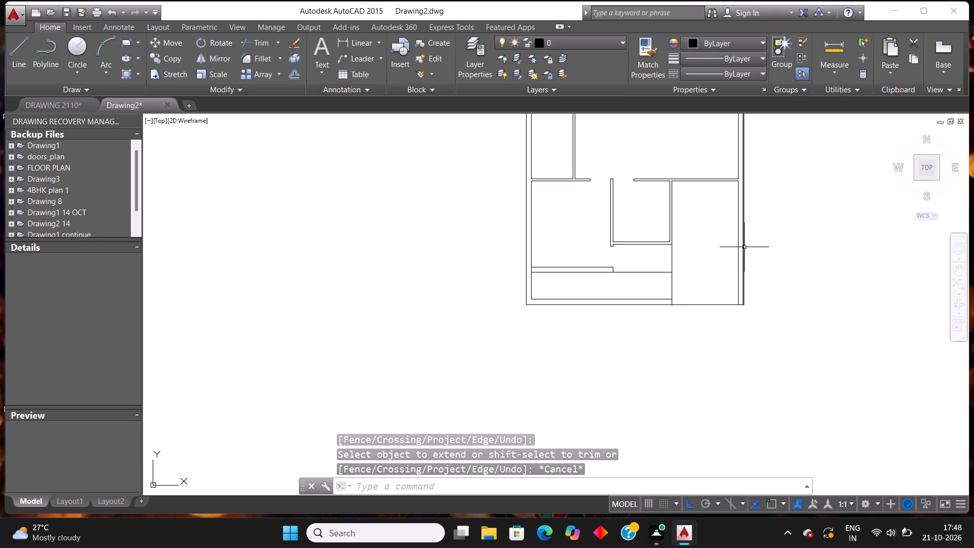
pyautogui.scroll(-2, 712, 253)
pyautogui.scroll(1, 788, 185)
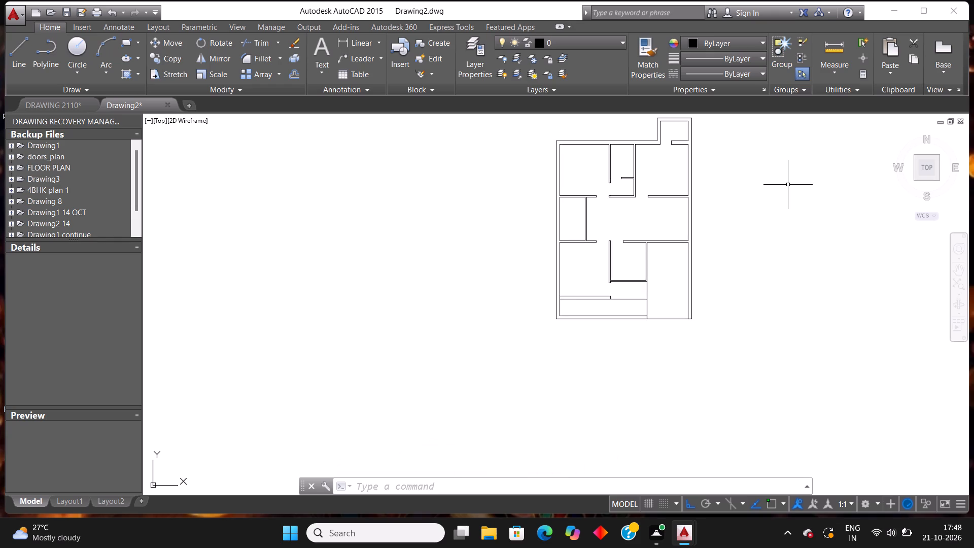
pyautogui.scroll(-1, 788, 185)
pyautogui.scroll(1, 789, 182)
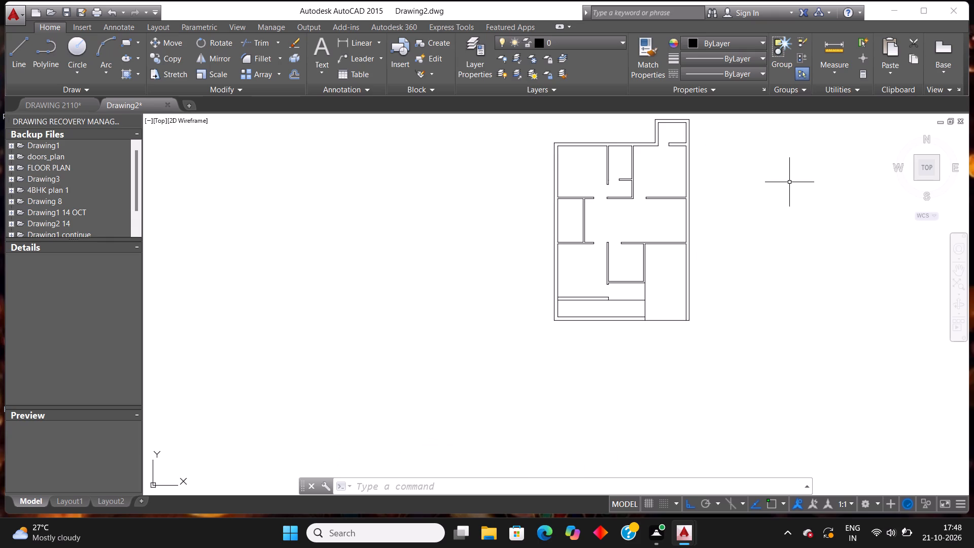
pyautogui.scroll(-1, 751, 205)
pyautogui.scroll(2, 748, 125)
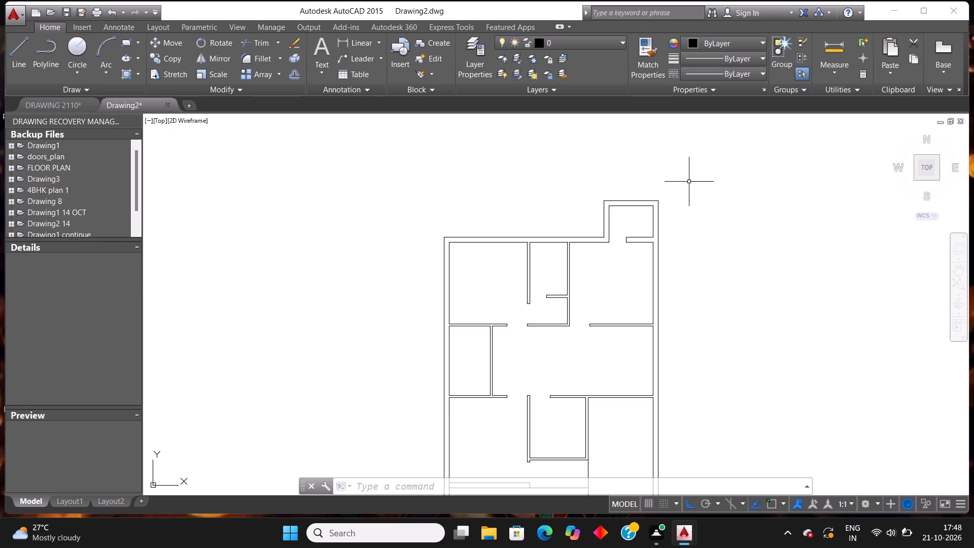
# Add a horizontal linear dimension above the outer top edge of the small room projecting from the plan's upper-right corner.
pyautogui.scroll(2, 689, 182)
pyautogui.scroll(1, 599, 212)
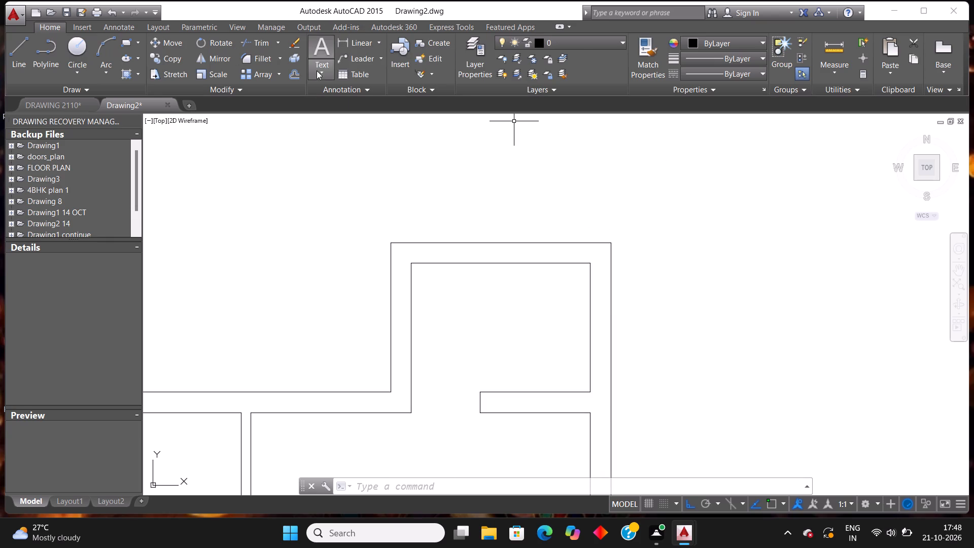
pyautogui.click(343, 40)
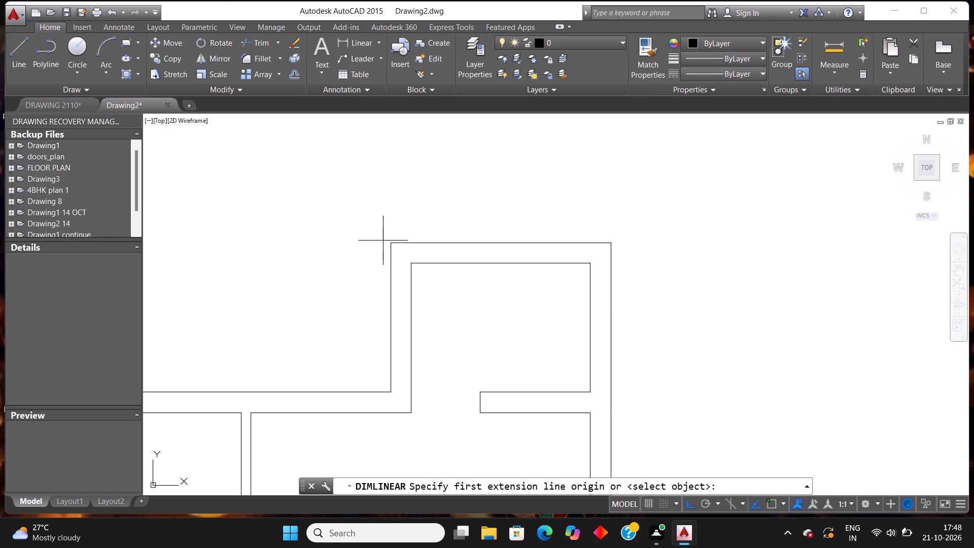
pyautogui.click(391, 243)
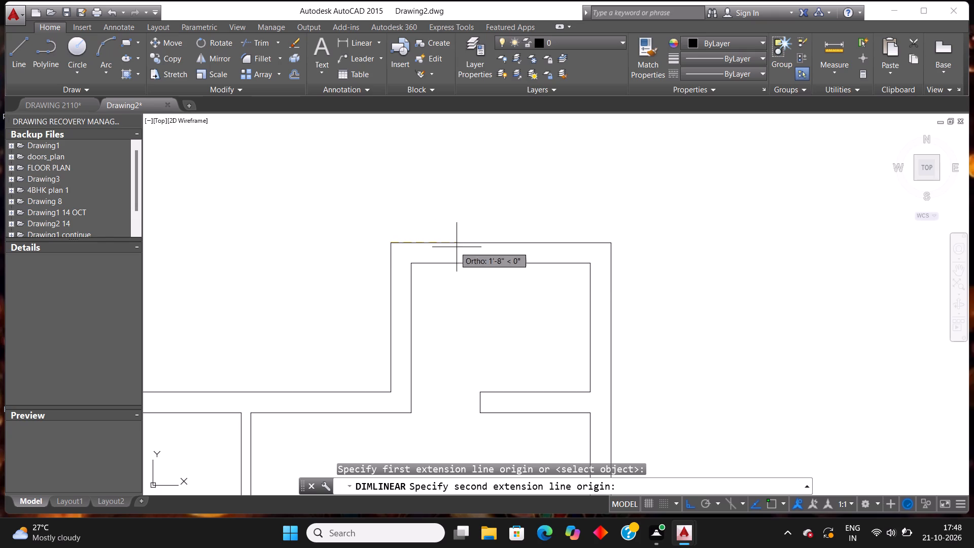
pyautogui.click(611, 245)
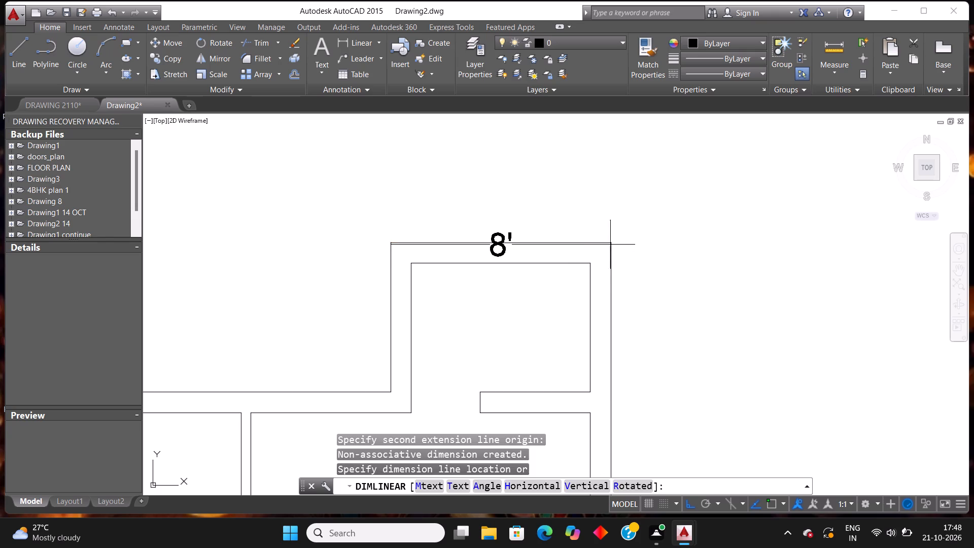
pyautogui.click(613, 213)
pyautogui.scroll(-2, 646, 218)
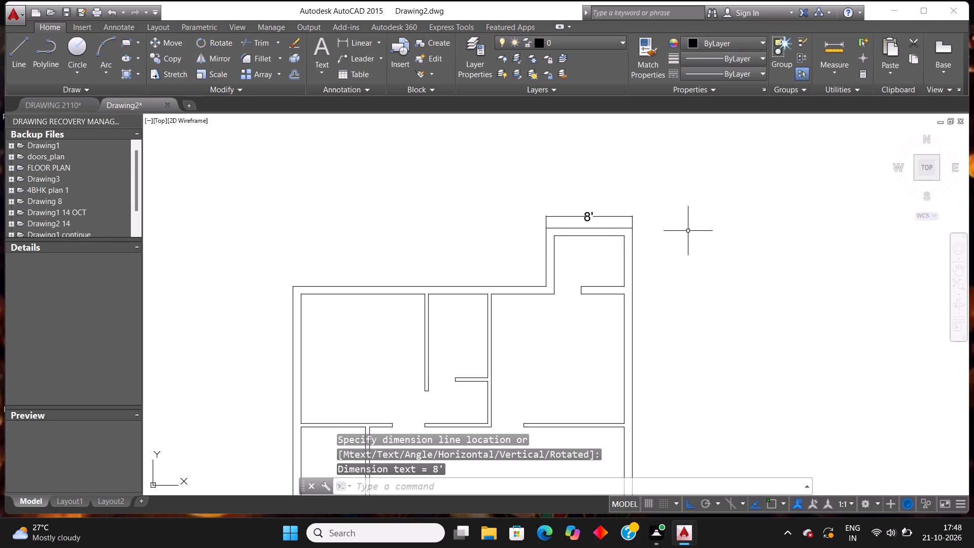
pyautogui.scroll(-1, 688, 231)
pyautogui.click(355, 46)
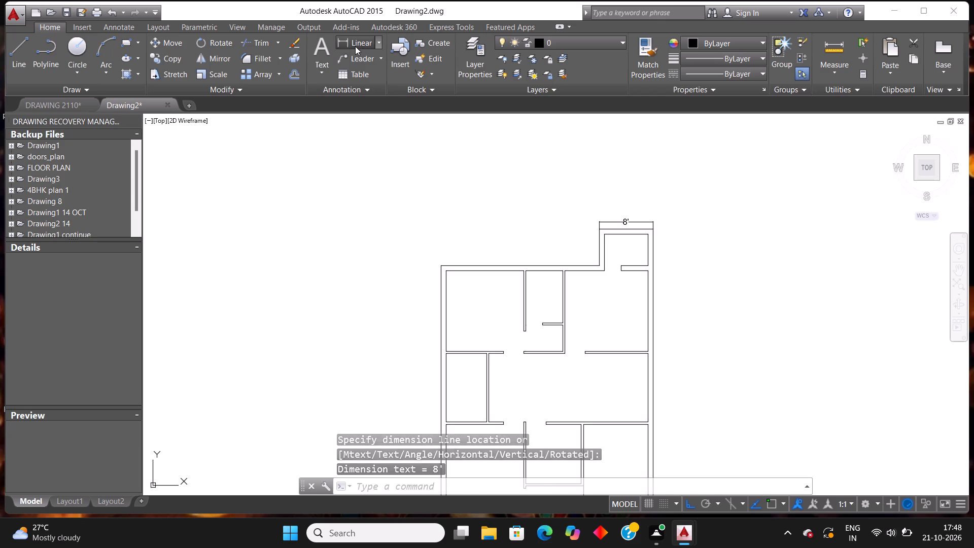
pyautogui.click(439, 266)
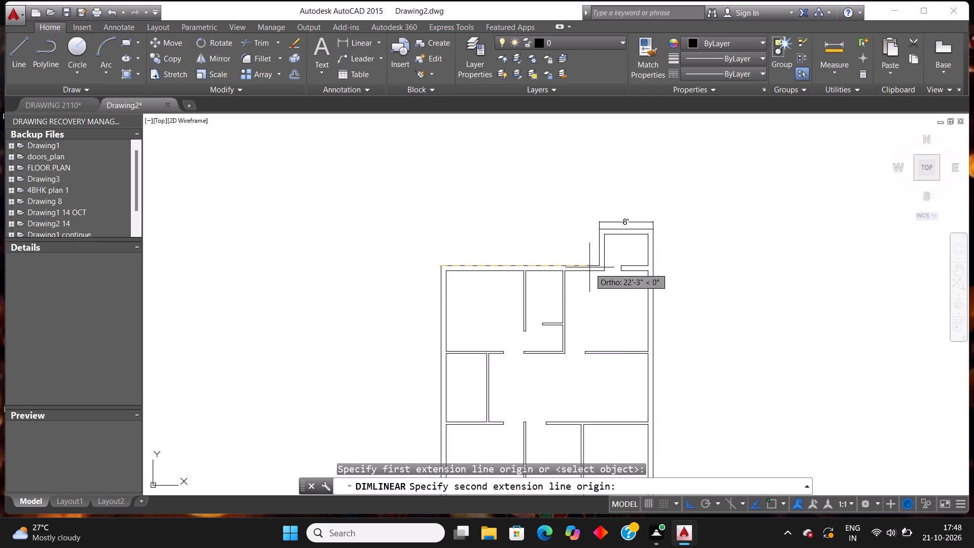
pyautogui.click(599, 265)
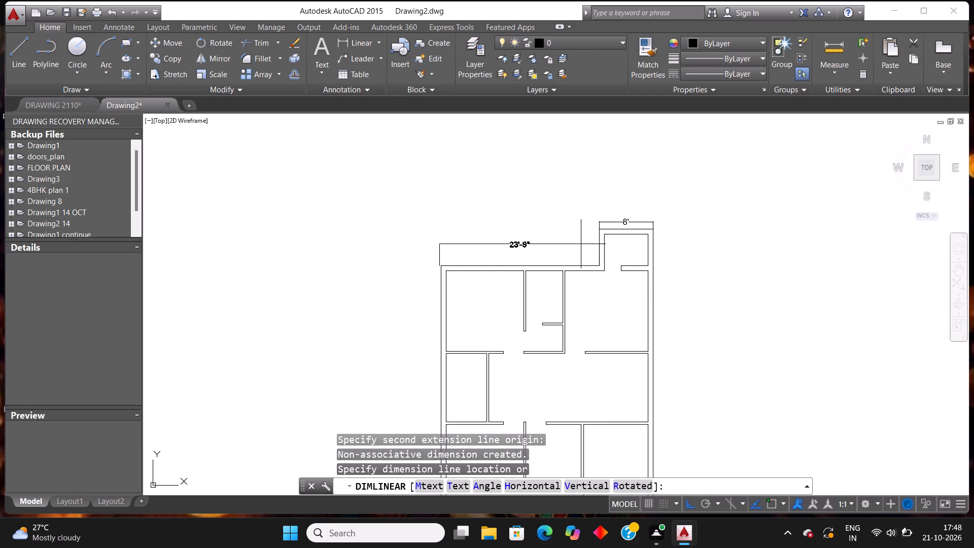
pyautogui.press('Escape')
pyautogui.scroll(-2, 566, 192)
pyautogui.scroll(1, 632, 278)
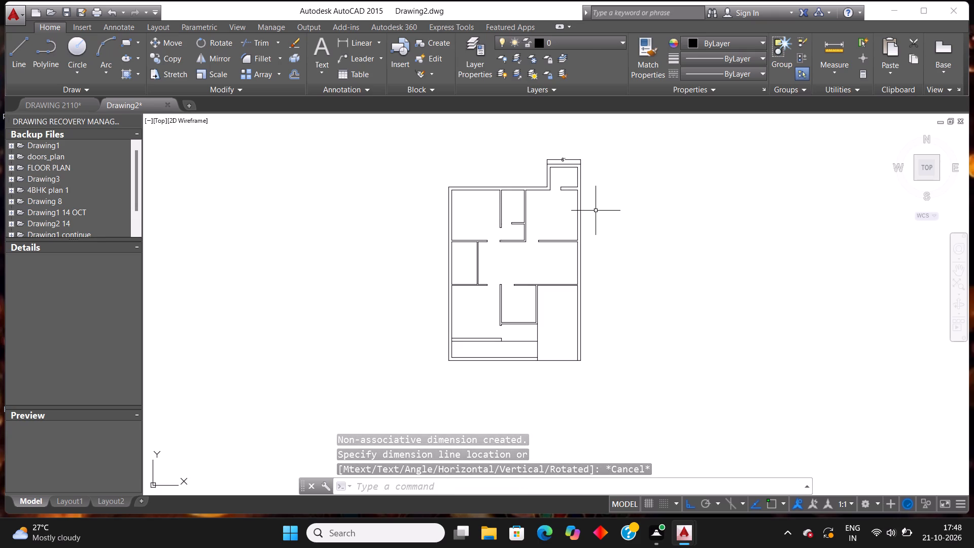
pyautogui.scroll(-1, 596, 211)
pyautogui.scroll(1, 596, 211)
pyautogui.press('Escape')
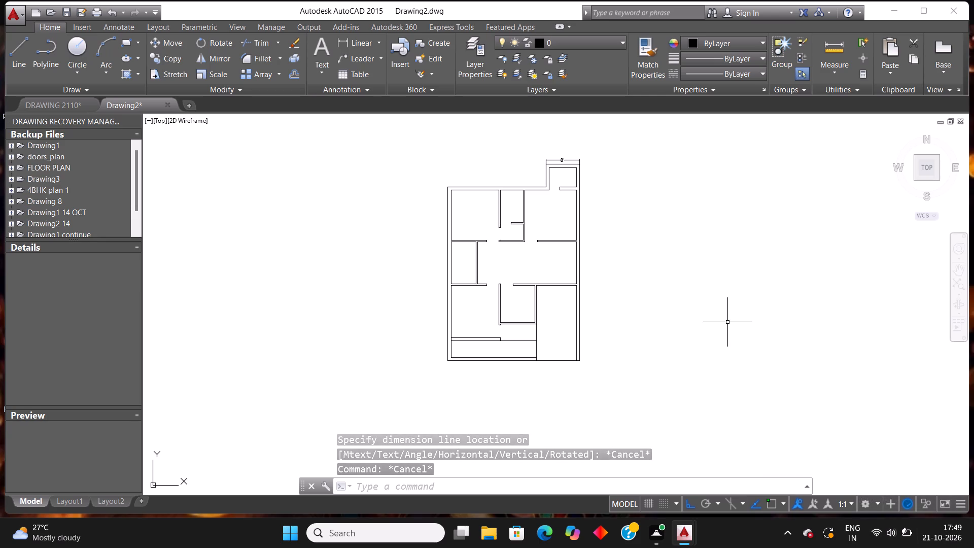
# Save the floor plan as a new drawing named "drawing 2110(1)" in the fuji workspace folder, as an AutoCAD 2013 Drawing.
pyautogui.hotkey('ctrl', 's')
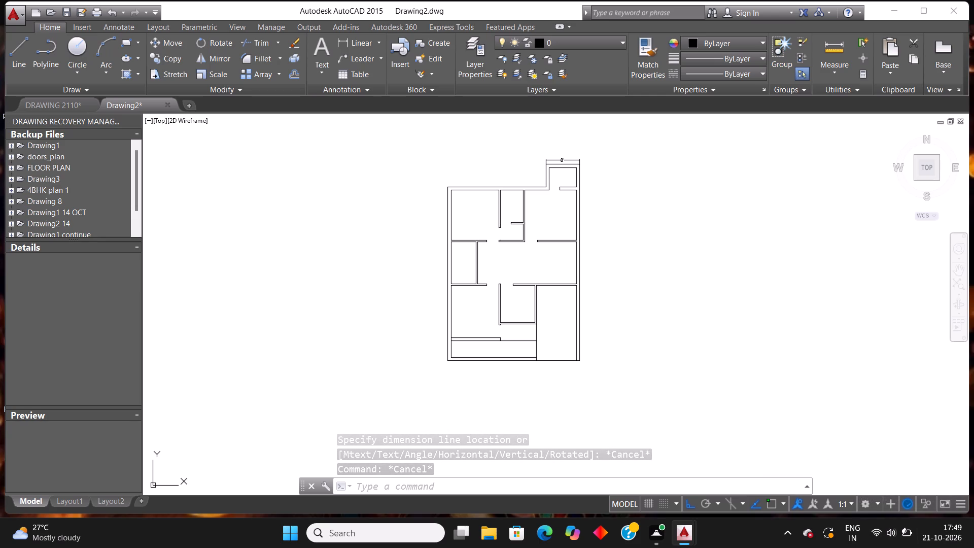
pyautogui.hotkey('ctrl', 's')
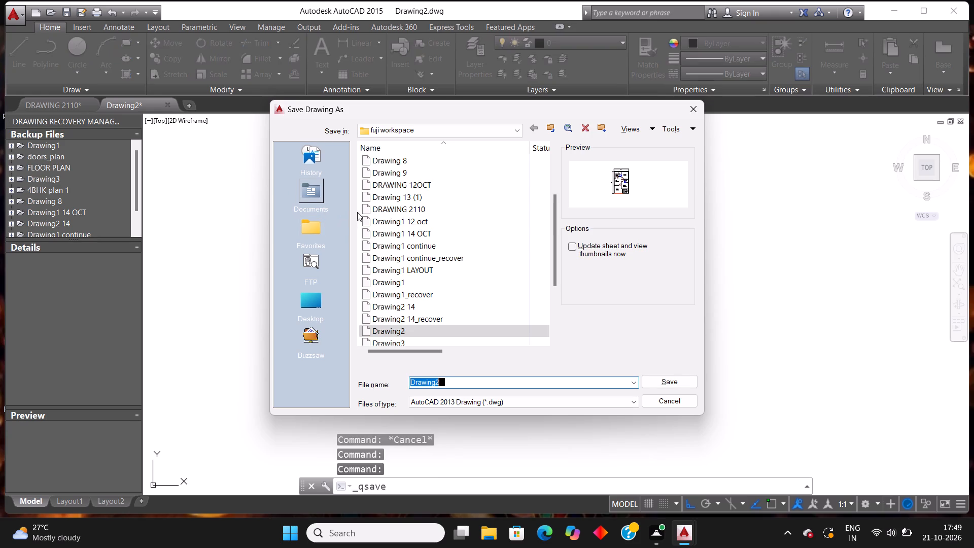
pyautogui.click(444, 383)
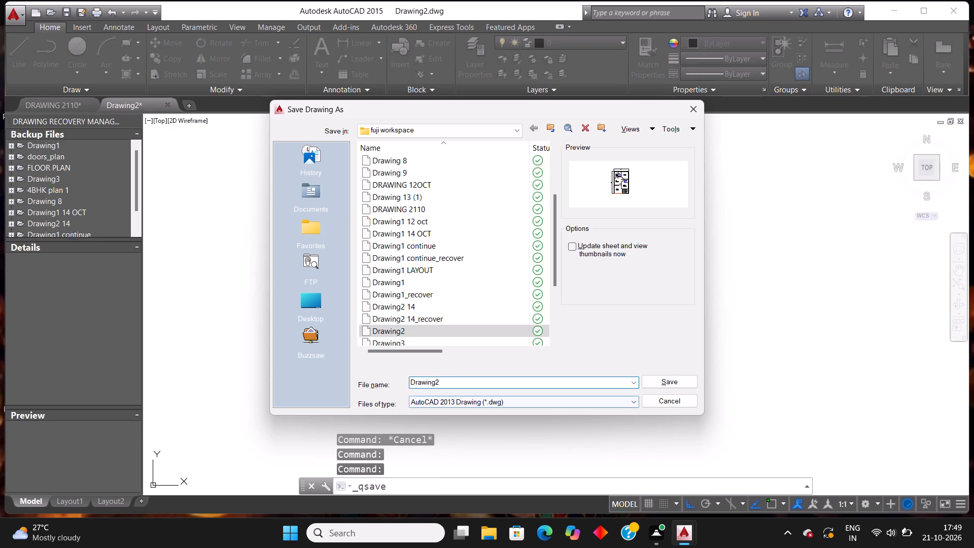
pyautogui.moveTo(444, 383); pyautogui.dragTo(404, 391)
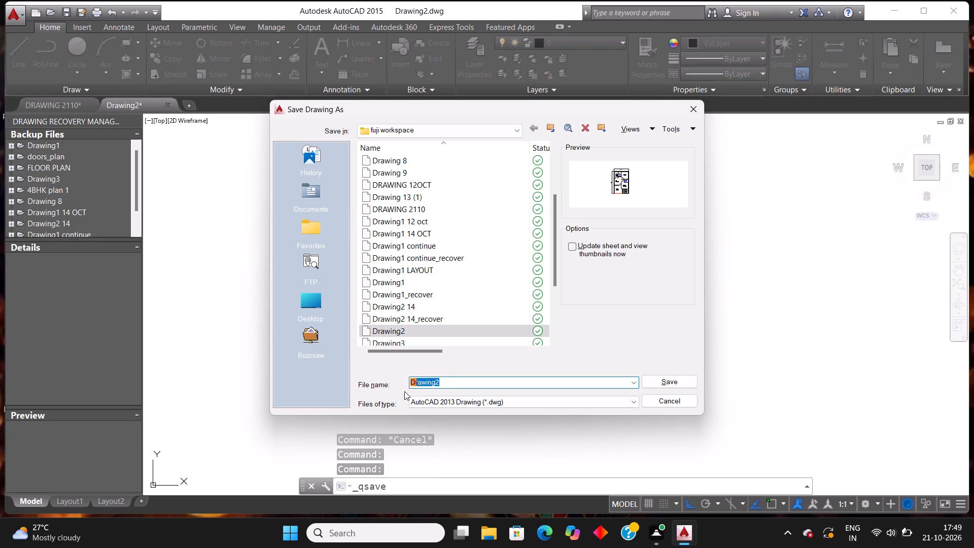
pyautogui.press('BackSpace')
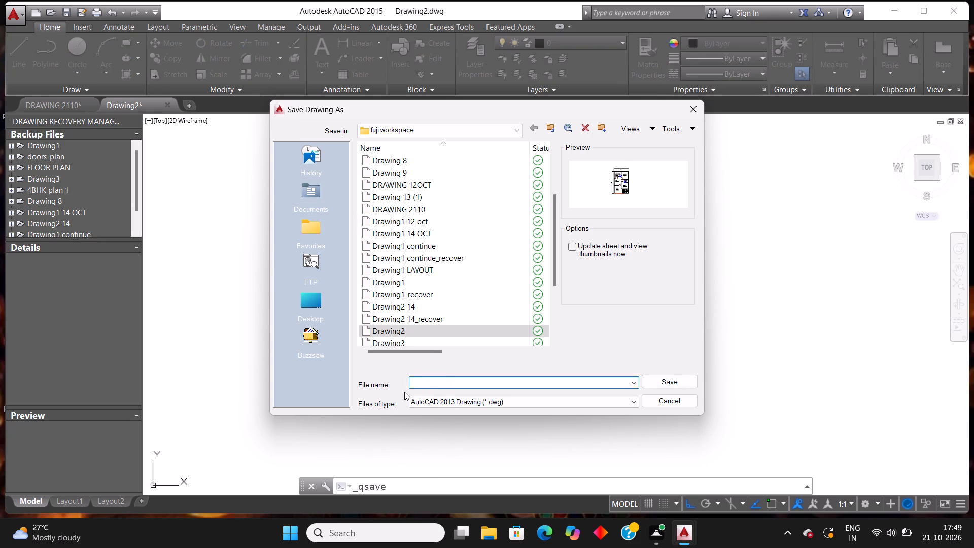
pyautogui.write('draw')
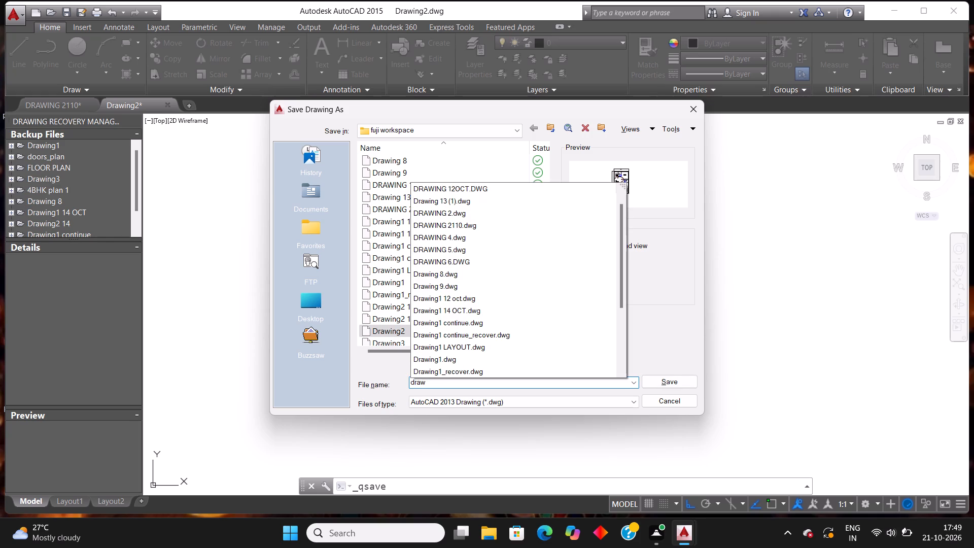
pyautogui.write('ing')
pyautogui.press('space')
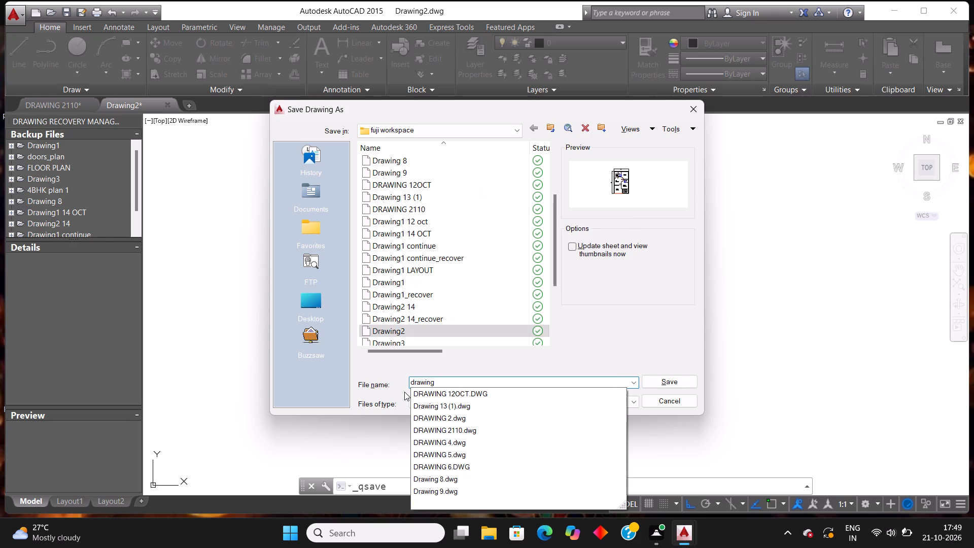
pyautogui.write('2110')
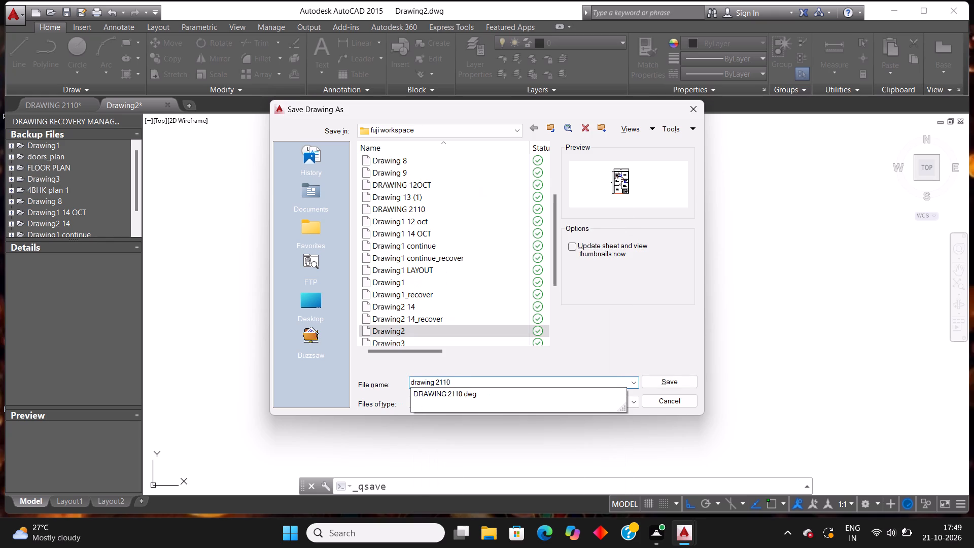
pyautogui.press('9')
pyautogui.press('BackSpace')
pyautogui.hotkey('ctrl', '9')
pyautogui.hotkey('shift', '(')
pyautogui.write('1)')
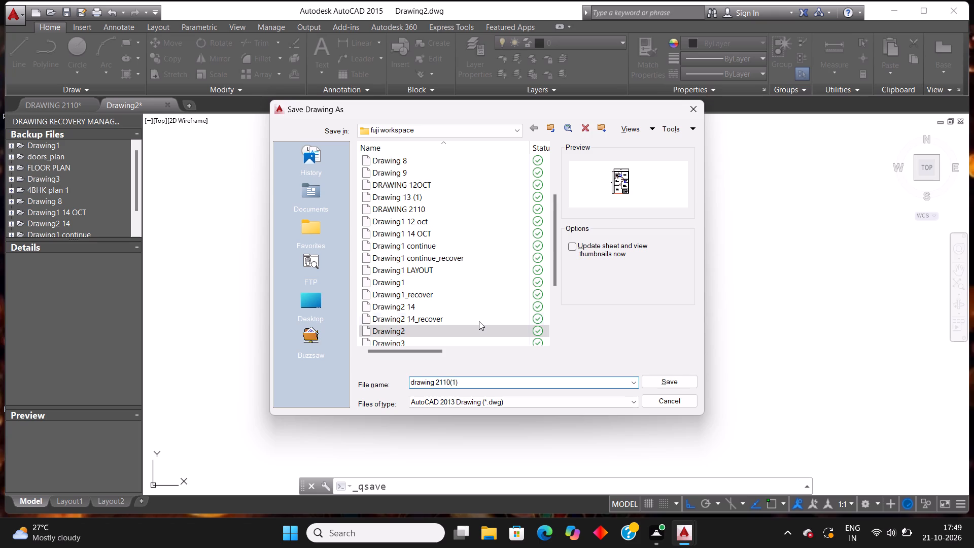
pyautogui.scroll(-2, 479, 321)
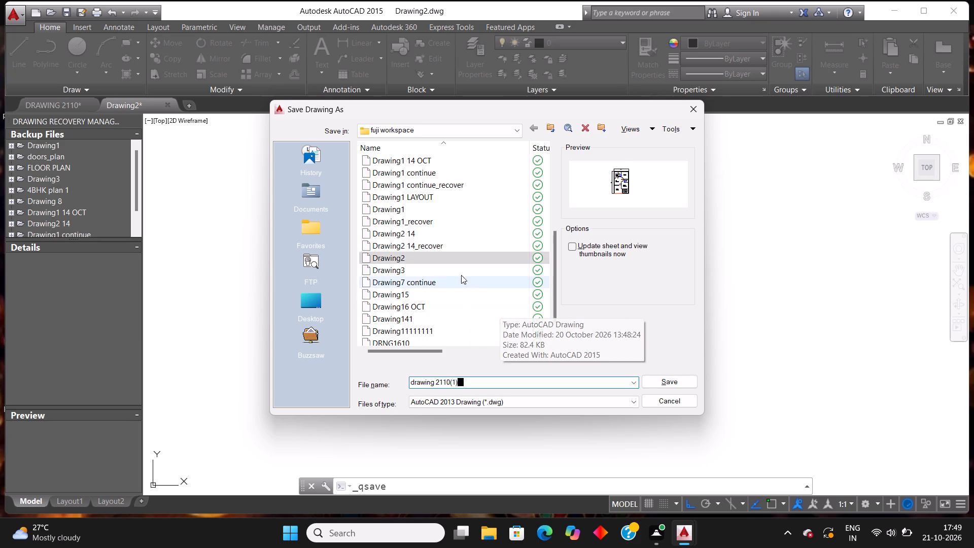
pyautogui.scroll(3, 426, 302)
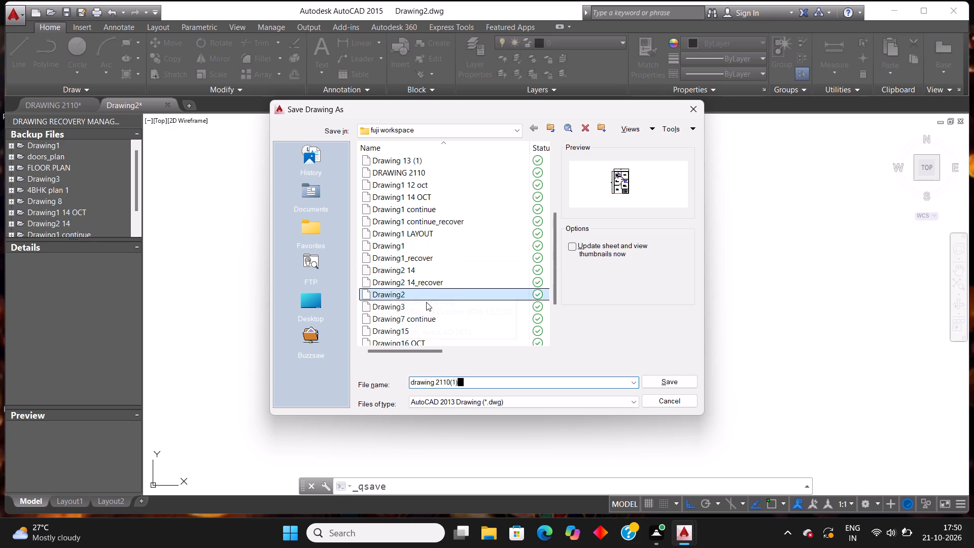
pyautogui.scroll(1, 426, 302)
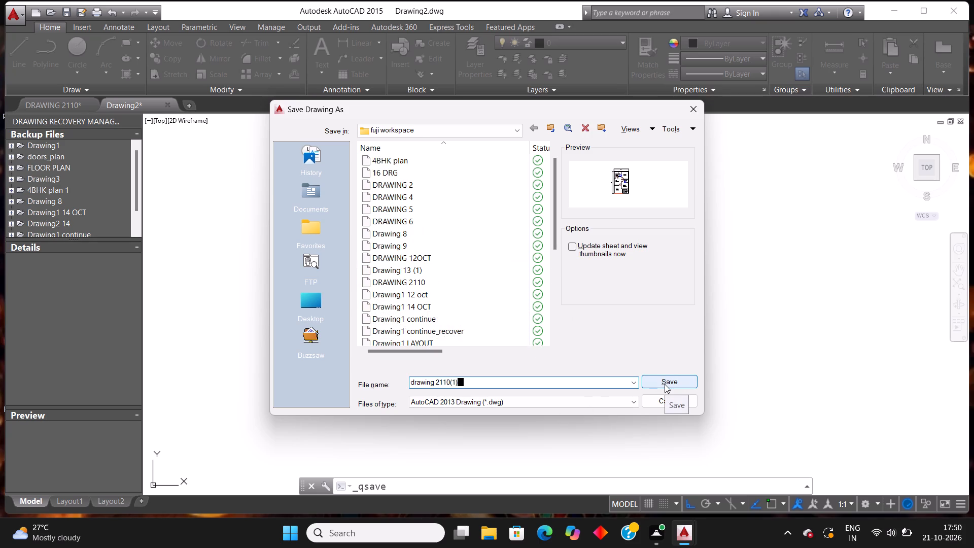
pyautogui.click(665, 384)
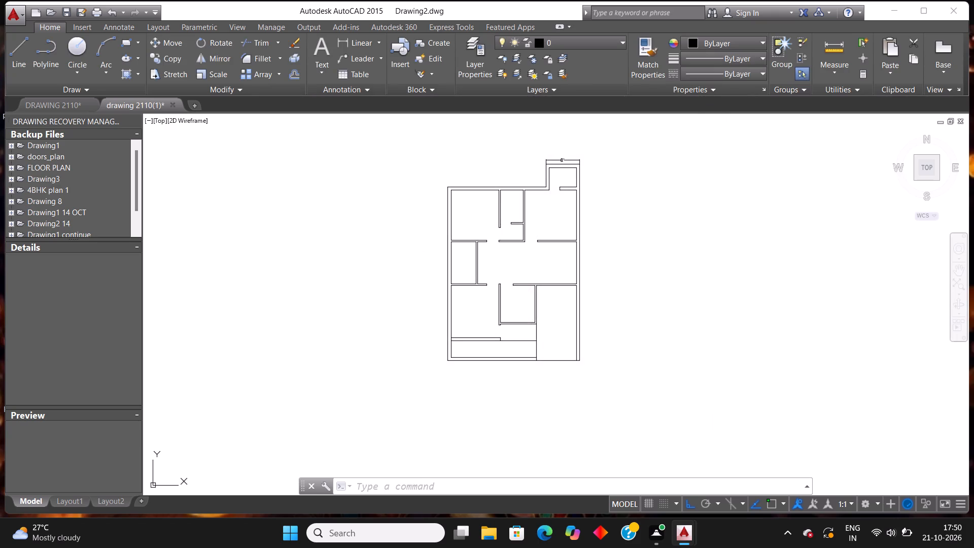
# Save the drawing 2110(1) file again under its current name.
pyautogui.scroll(-2, 650, 349)
pyautogui.scroll(1, 708, 295)
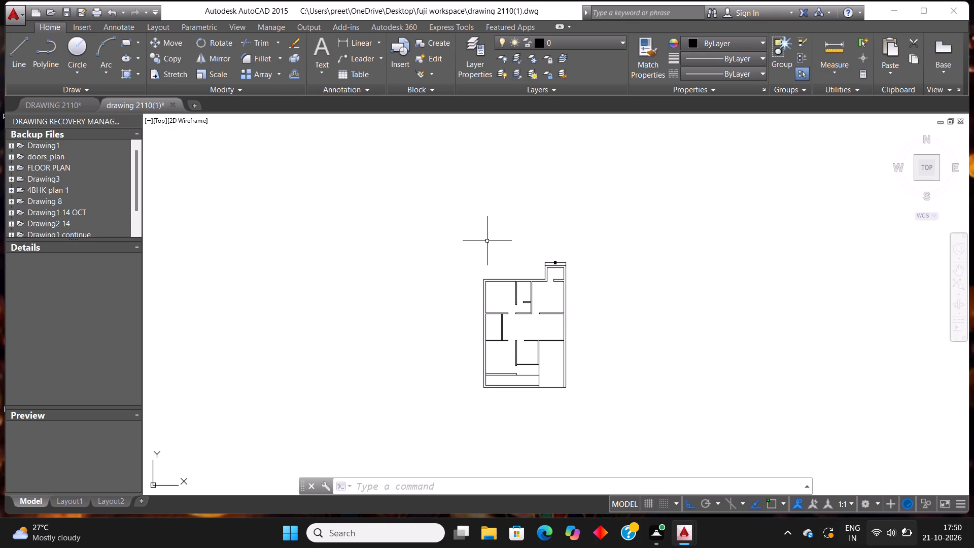
pyautogui.hotkey('ctrl', 's')
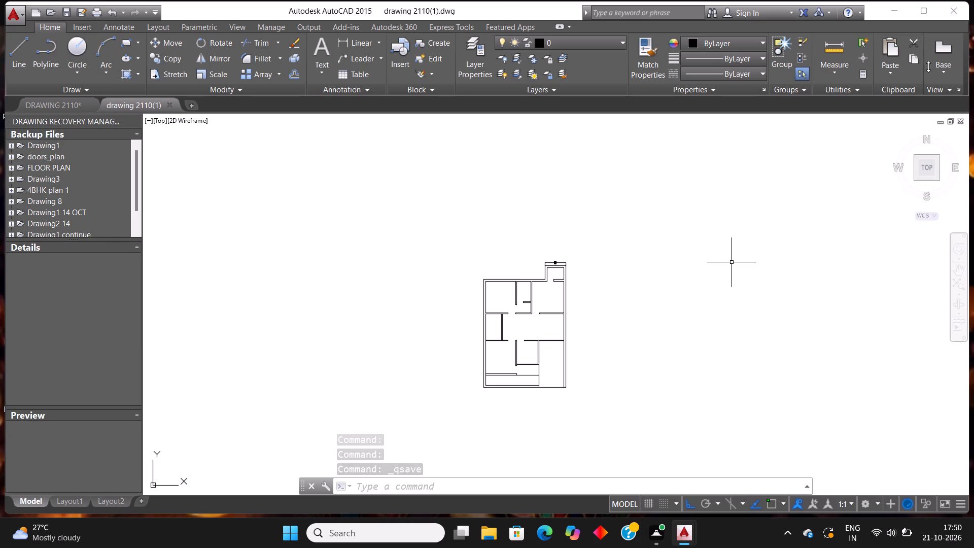
# Exit AutoCAD, discarding the unsaved changes to DRAWING 2110.dwg.
pyautogui.click(955, 13)
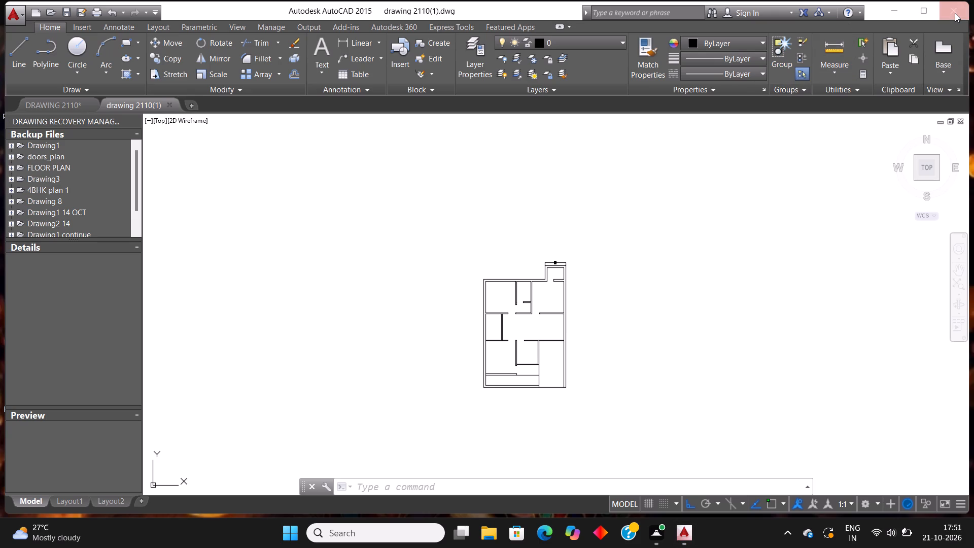
pyautogui.tripleClick(955, 13)
pyautogui.doubleClick(955, 13)
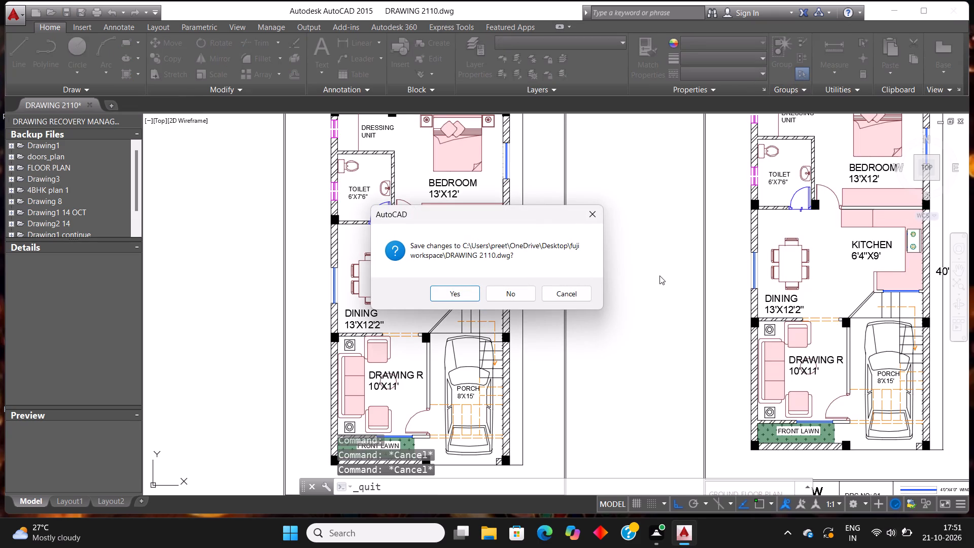
pyautogui.click(507, 297)
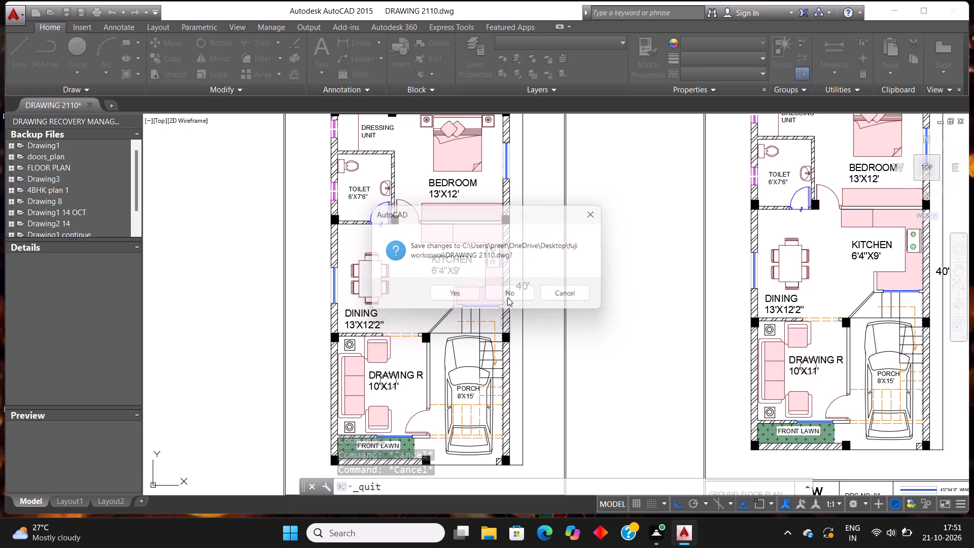
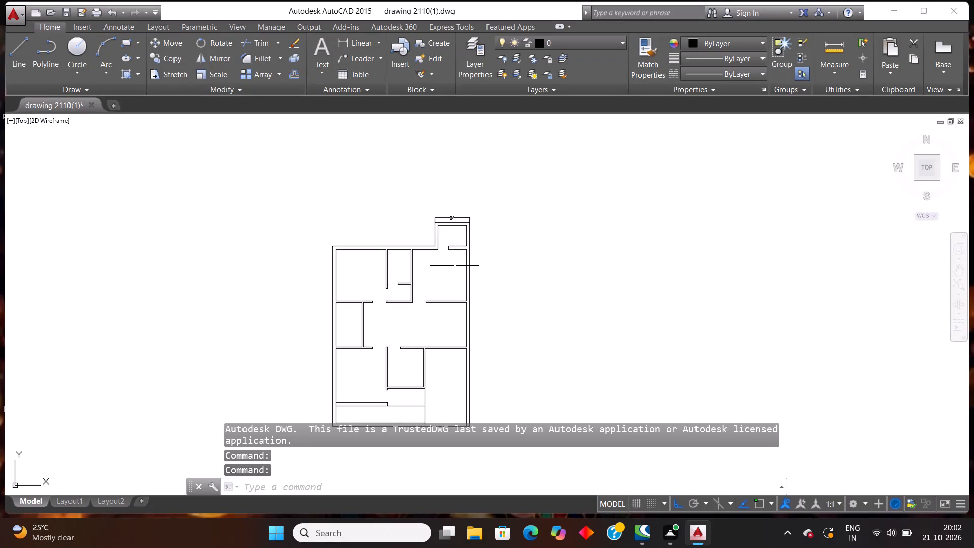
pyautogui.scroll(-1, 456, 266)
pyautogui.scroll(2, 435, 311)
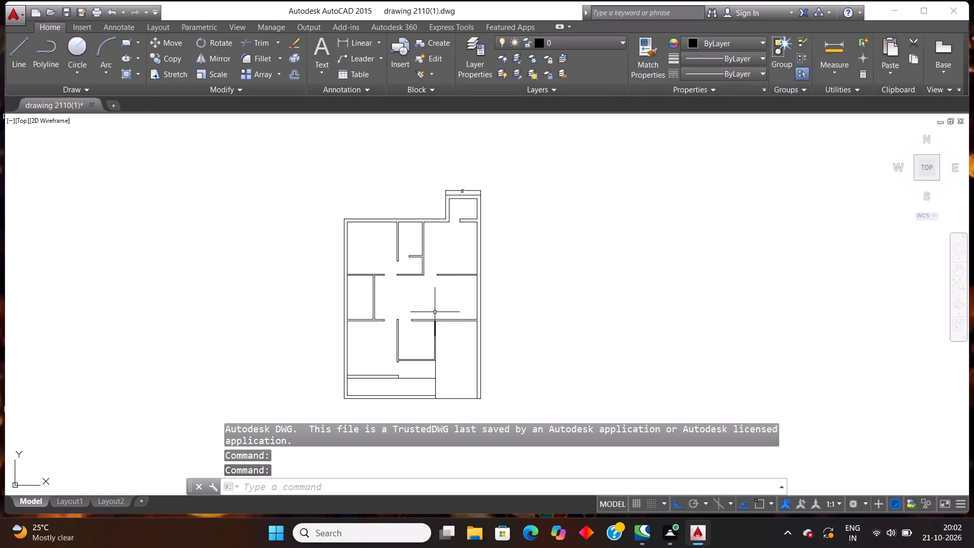
# Open a new tab alongside the drawing 2110(1) floor plan.
pyautogui.click(112, 105)
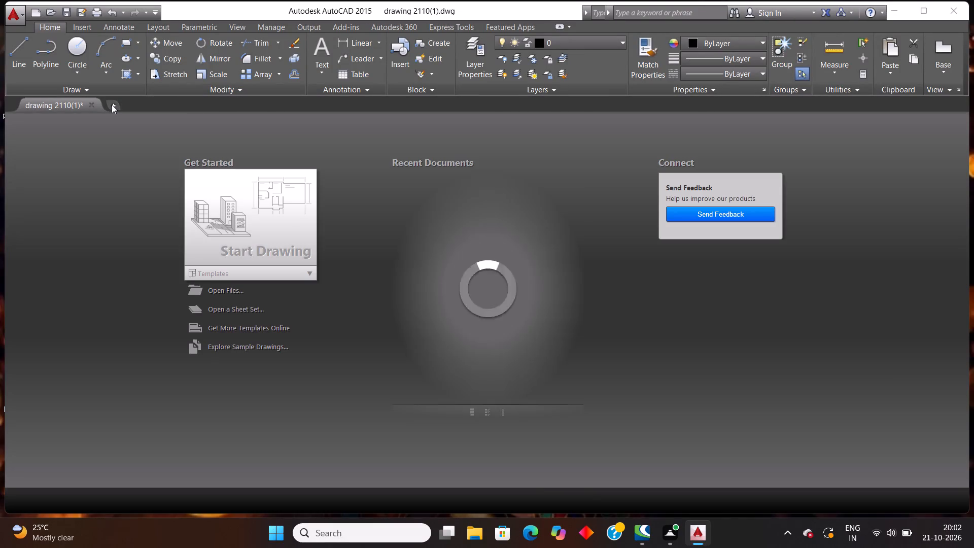
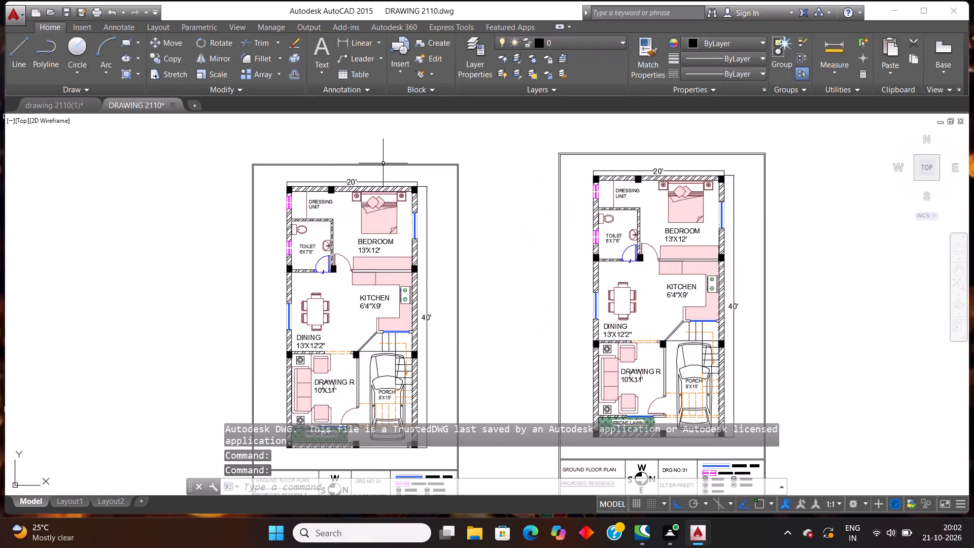
# Compare the furnished reference plan in DRAWING 2110 with the bare wall layout in drawing 2110(1).
pyautogui.scroll(-1, 380, 164)
pyautogui.scroll(-1, 330, 191)
pyautogui.scroll(2, 330, 191)
pyautogui.scroll(-1, 330, 190)
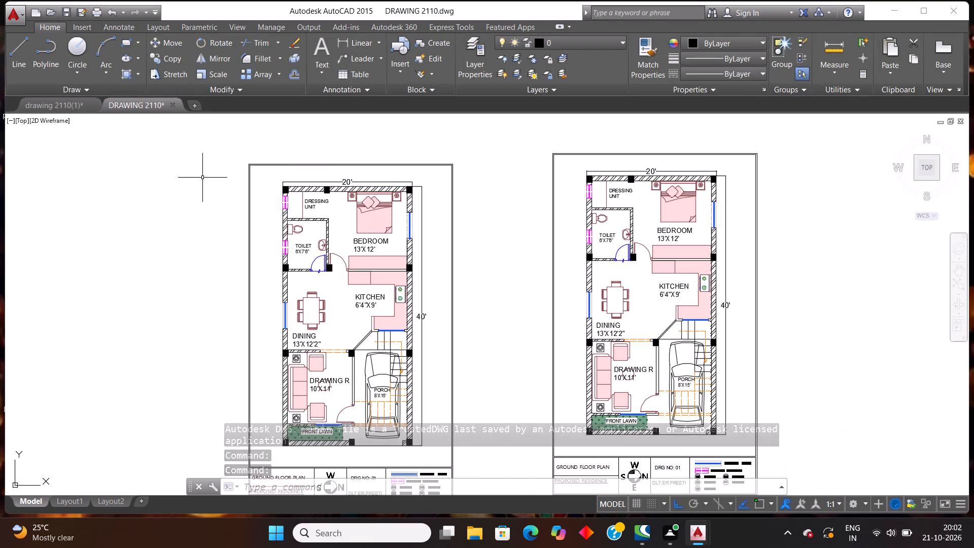
pyautogui.click(72, 102)
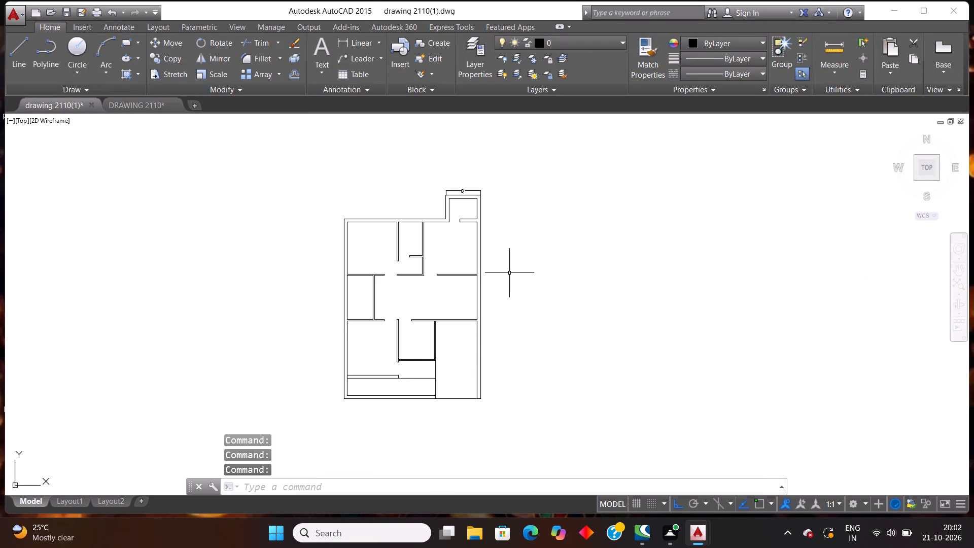
pyautogui.scroll(2, 475, 193)
pyautogui.scroll(-2, 474, 193)
pyautogui.scroll(3, 474, 193)
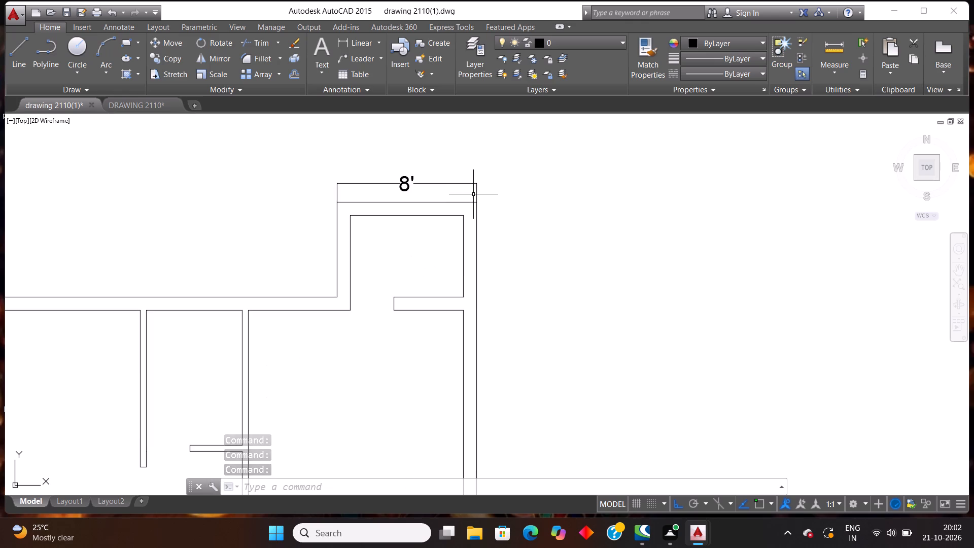
pyautogui.scroll(-2, 473, 194)
pyautogui.scroll(3, 444, 163)
pyautogui.scroll(-3, 443, 164)
pyautogui.scroll(2, 330, 179)
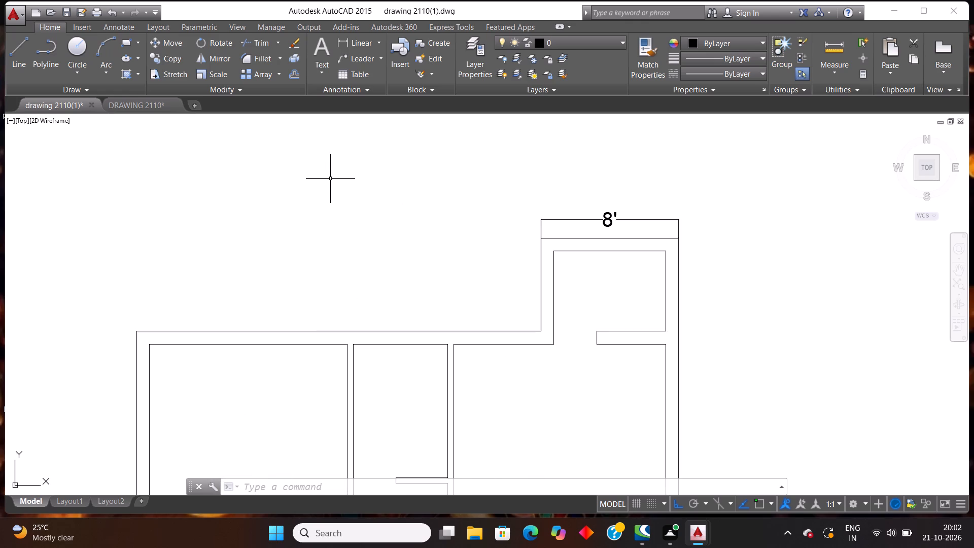
pyautogui.scroll(-2, 330, 179)
pyautogui.scroll(-2, 429, 242)
pyautogui.scroll(2, 447, 222)
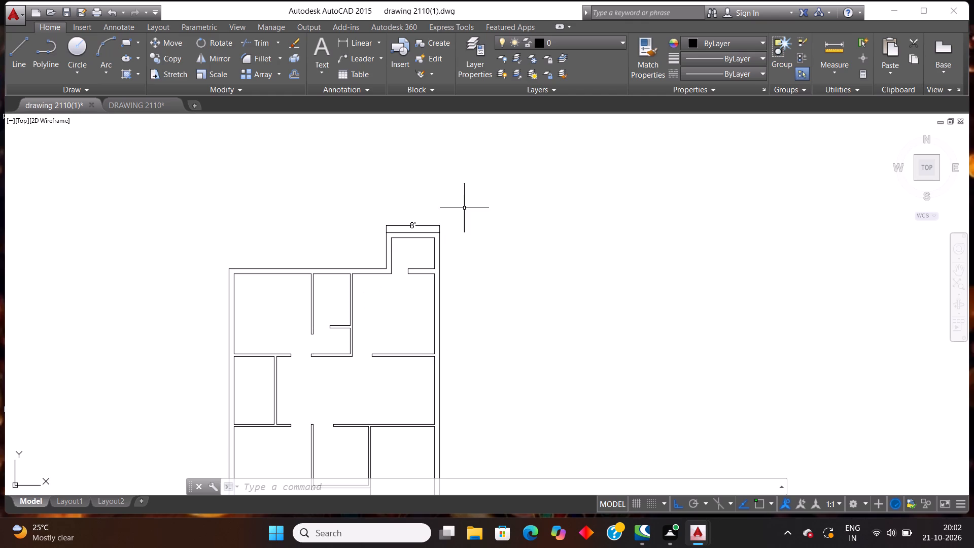
pyautogui.scroll(2, 449, 285)
pyautogui.scroll(-1, 459, 248)
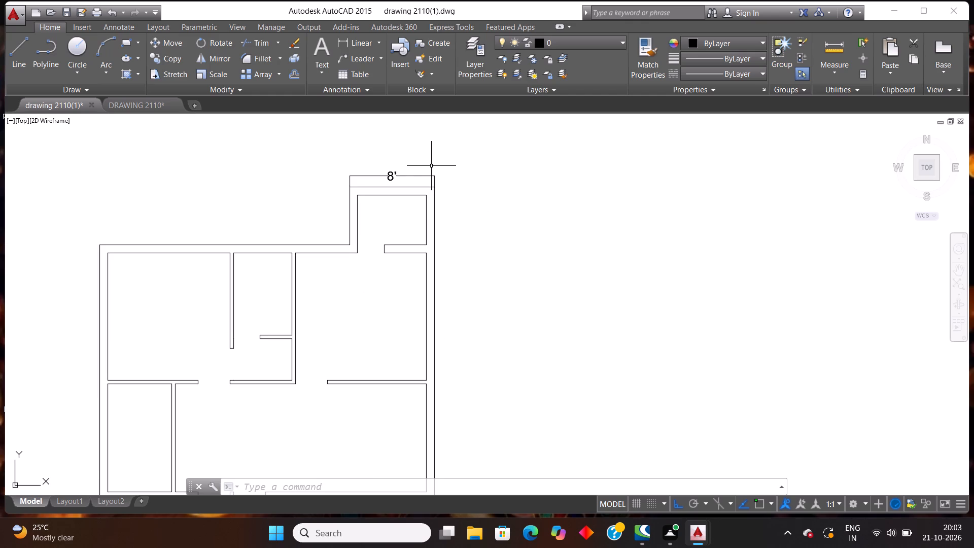
pyautogui.scroll(1, 431, 165)
pyautogui.scroll(-2, 431, 165)
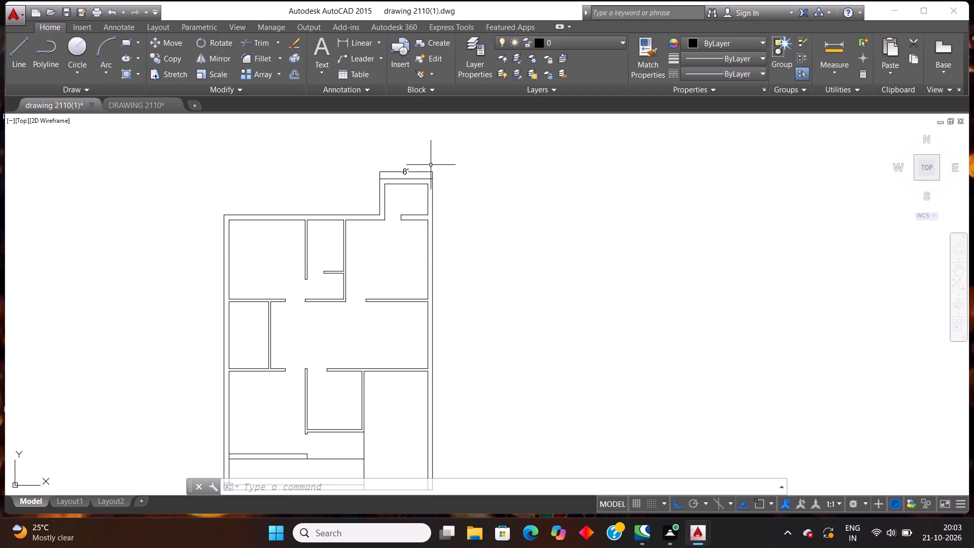
pyautogui.scroll(-1, 217, 175)
pyautogui.scroll(1, 217, 175)
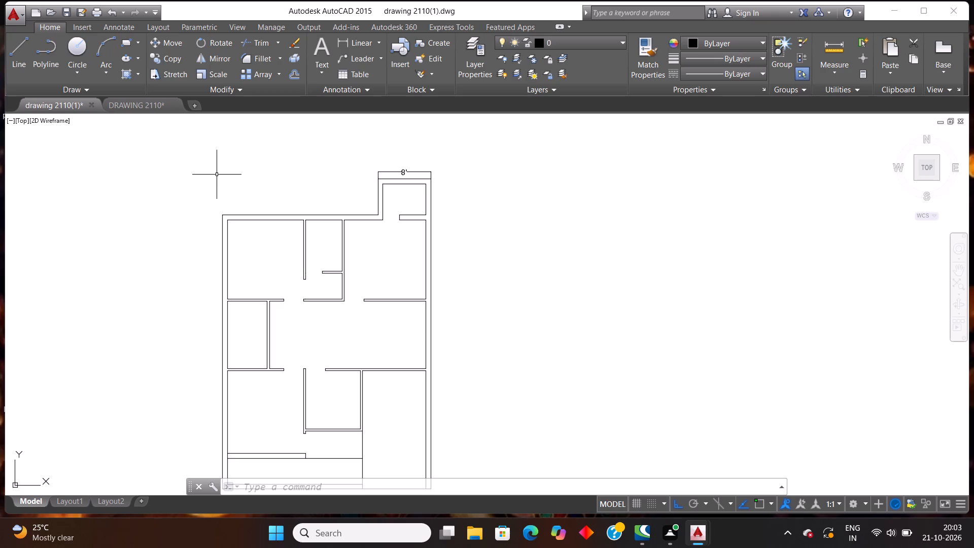
pyautogui.scroll(-1, 217, 175)
pyautogui.scroll(2, 217, 175)
pyautogui.scroll(-2, 217, 175)
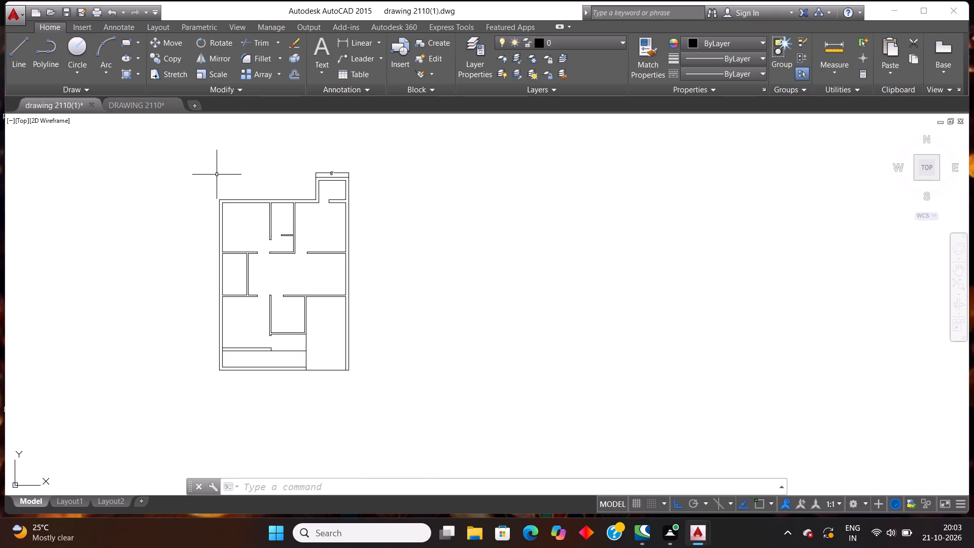
pyautogui.scroll(2, 218, 174)
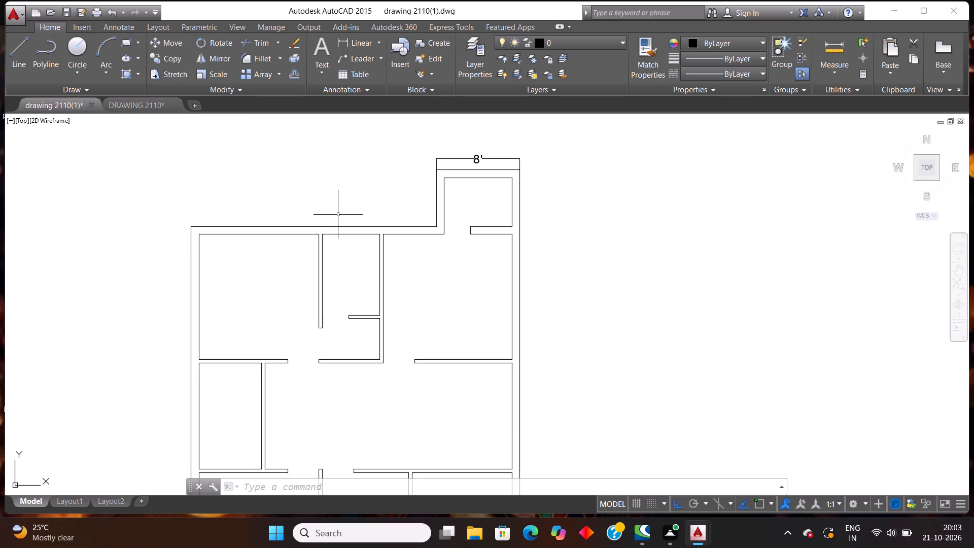
pyautogui.scroll(-2, 338, 215)
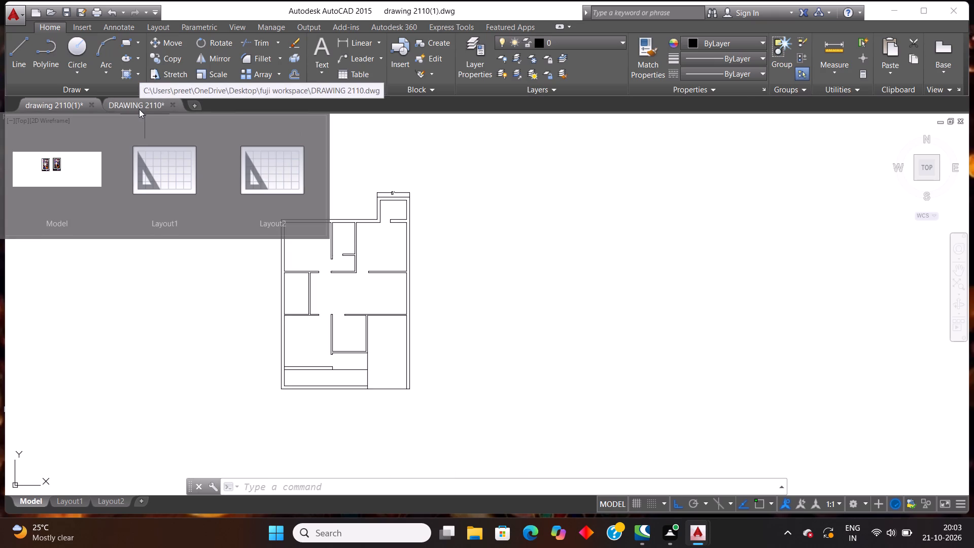
pyautogui.click(139, 109)
pyautogui.scroll(1, 358, 304)
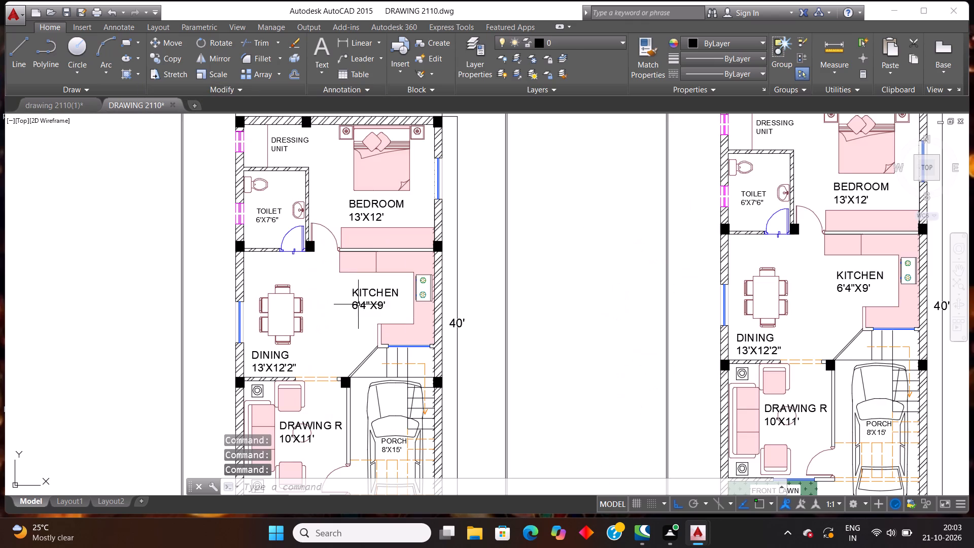
pyautogui.click(43, 106)
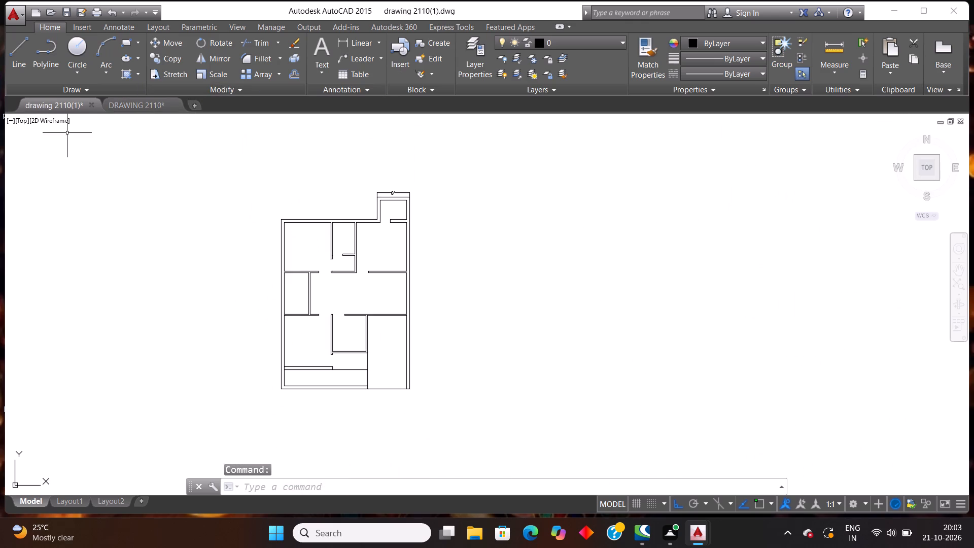
# Copy the WC fixture from the toilet in DRAWING 2110 into drawing 2110(1), placing it outside the plan's east wall.
pyautogui.click(133, 109)
pyautogui.scroll(1, 276, 204)
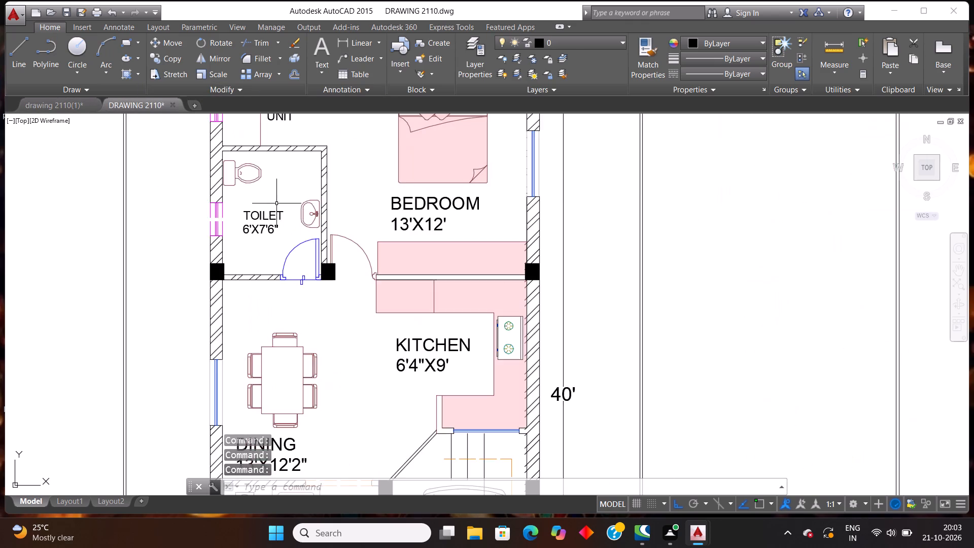
pyautogui.scroll(-2, 278, 198)
pyautogui.scroll(1, 302, 155)
pyautogui.scroll(-1, 341, 206)
pyautogui.scroll(1, 296, 150)
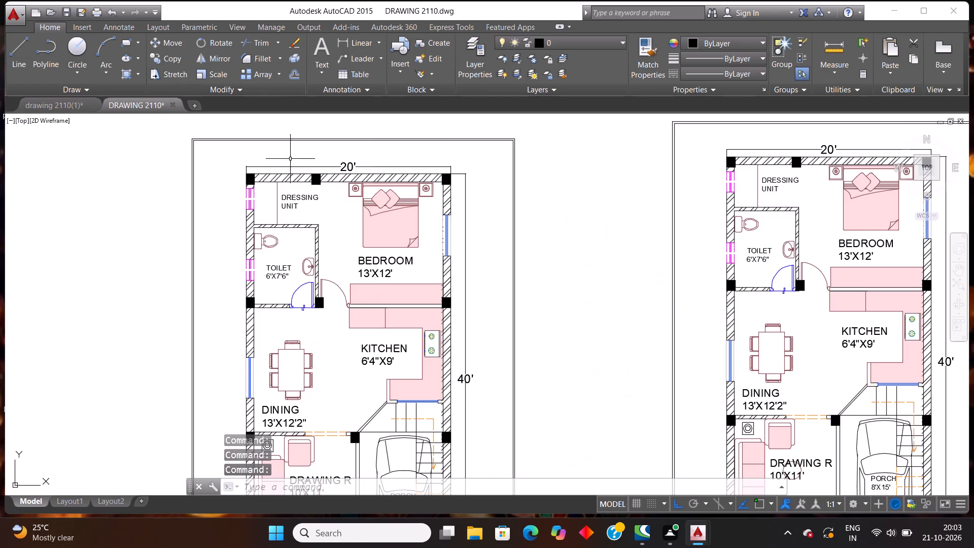
pyautogui.scroll(2, 272, 235)
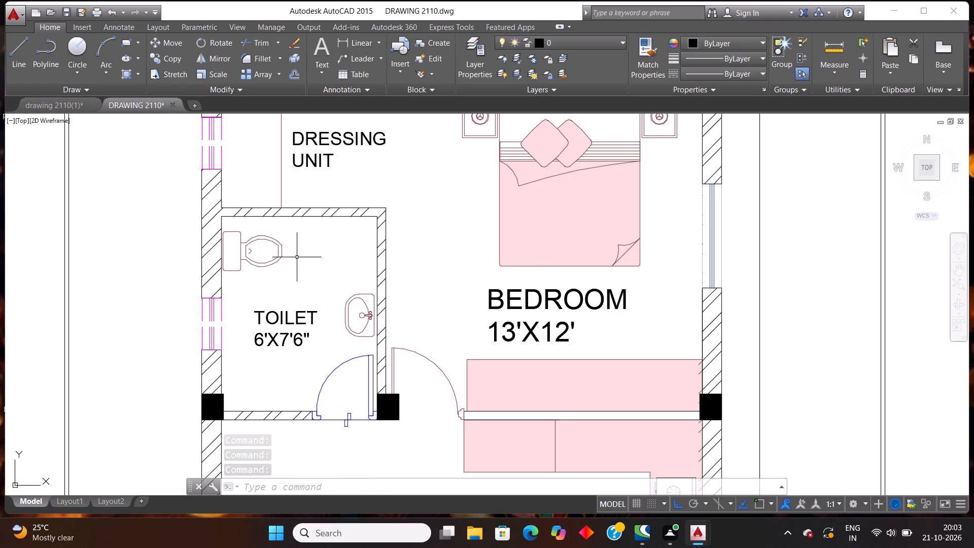
pyautogui.click(297, 257)
pyautogui.click(243, 224)
pyautogui.hotkey('ctrl', 'c')
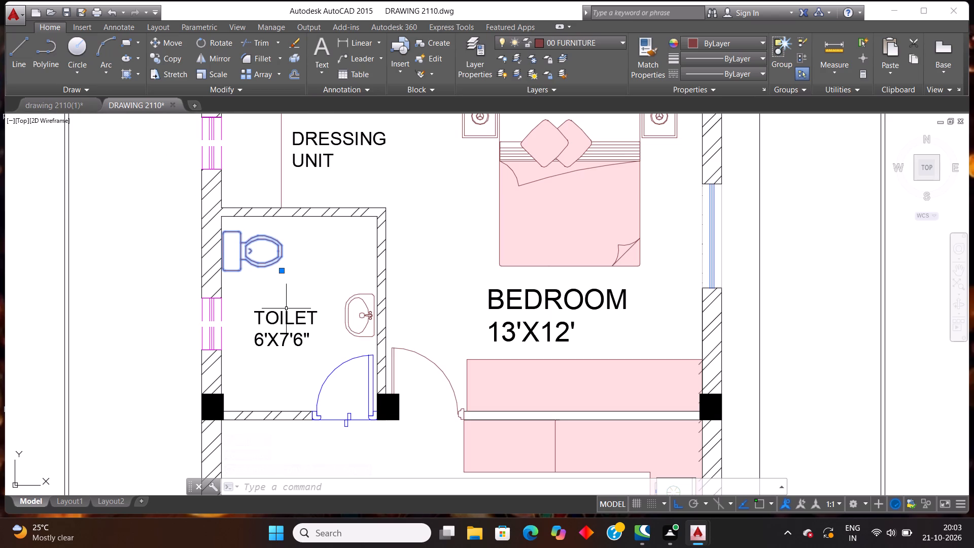
pyautogui.scroll(-1, 297, 181)
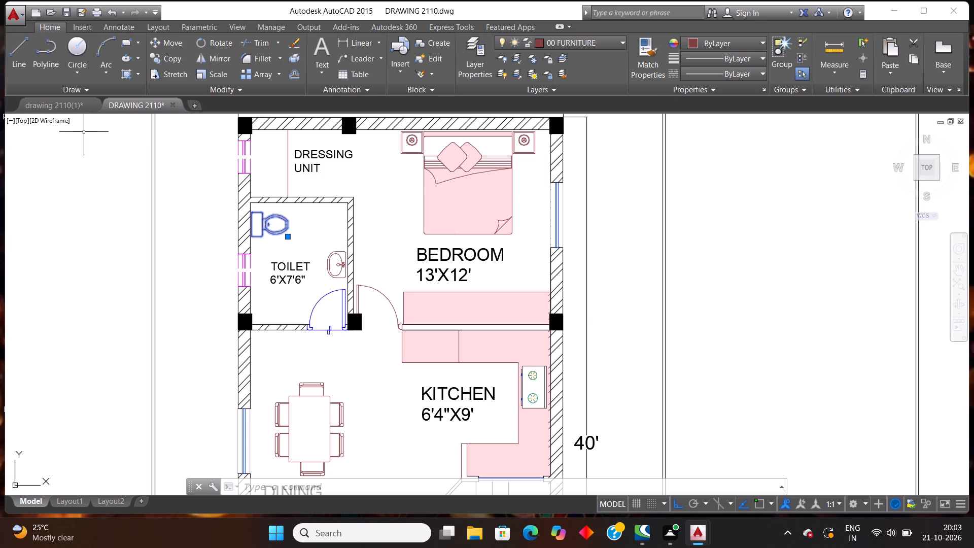
pyautogui.click(37, 104)
pyautogui.scroll(2, 407, 265)
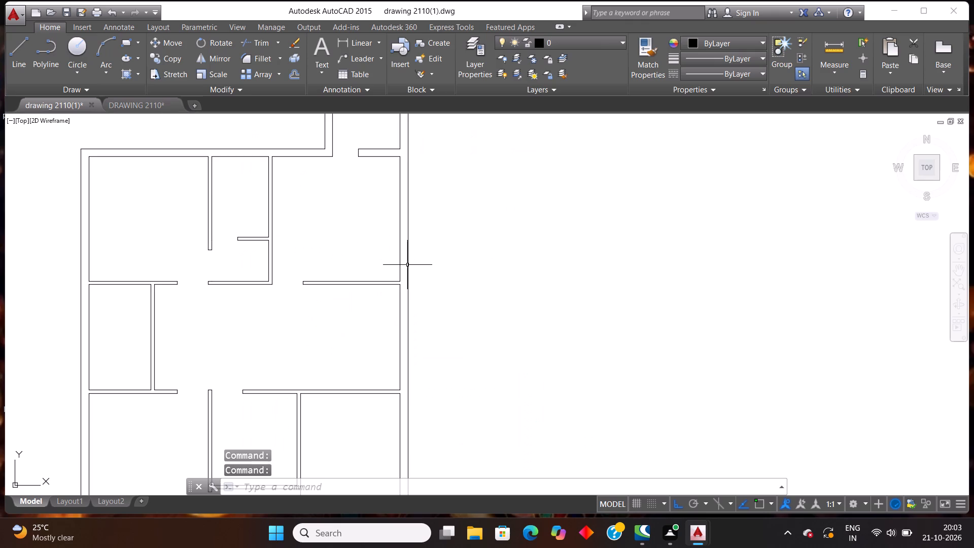
pyautogui.hotkey('ctrl', 'v')
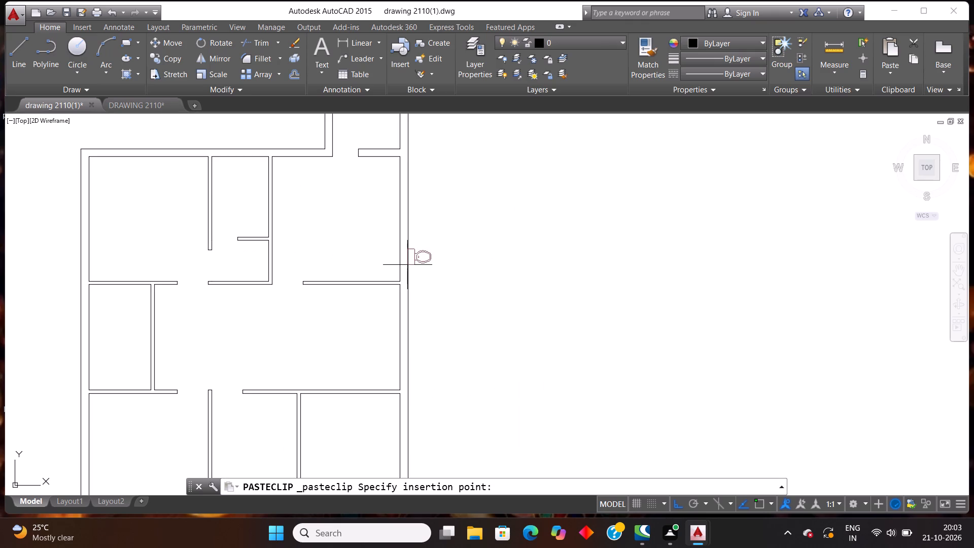
pyautogui.click(526, 257)
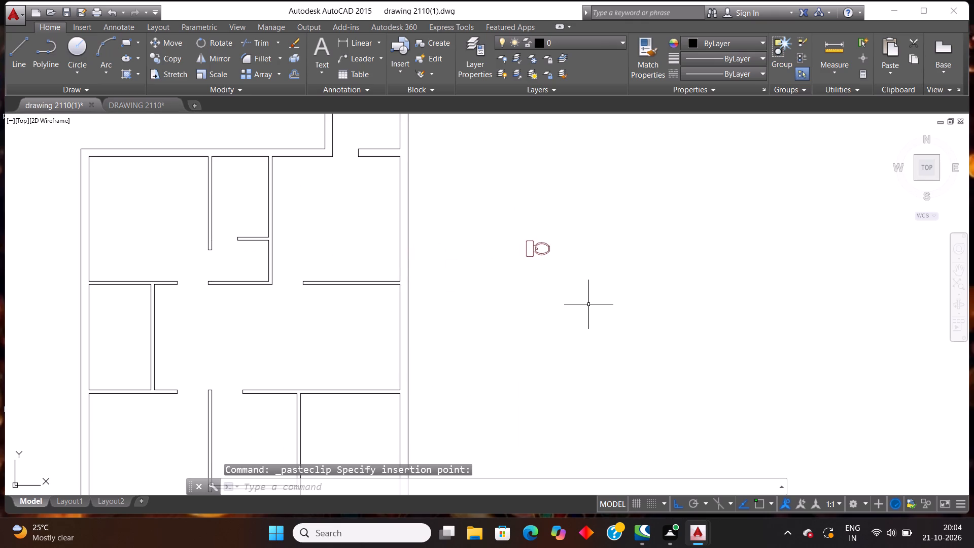
# Select the pasted WC fixture beside the floor plan.
pyautogui.scroll(1, 585, 275)
pyautogui.scroll(-1, 585, 275)
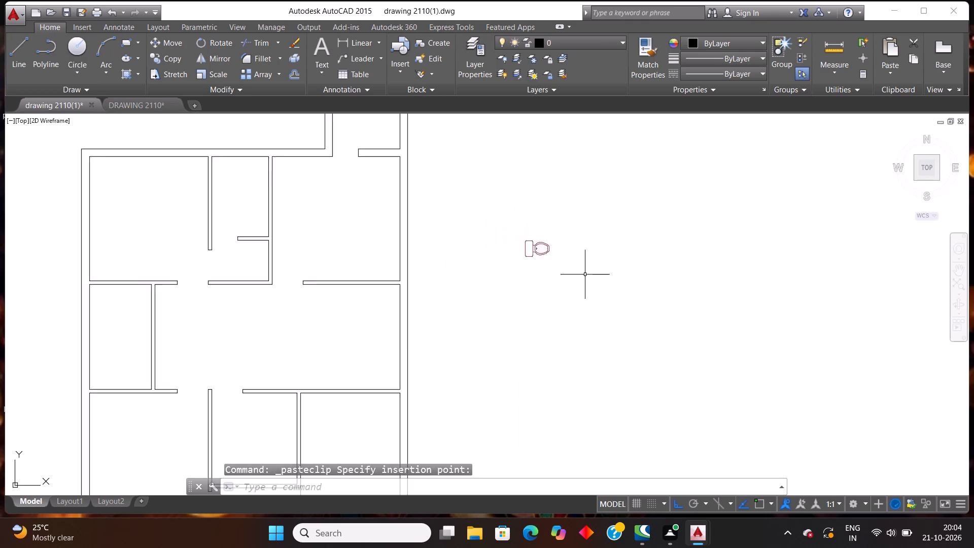
pyautogui.scroll(-1, 585, 275)
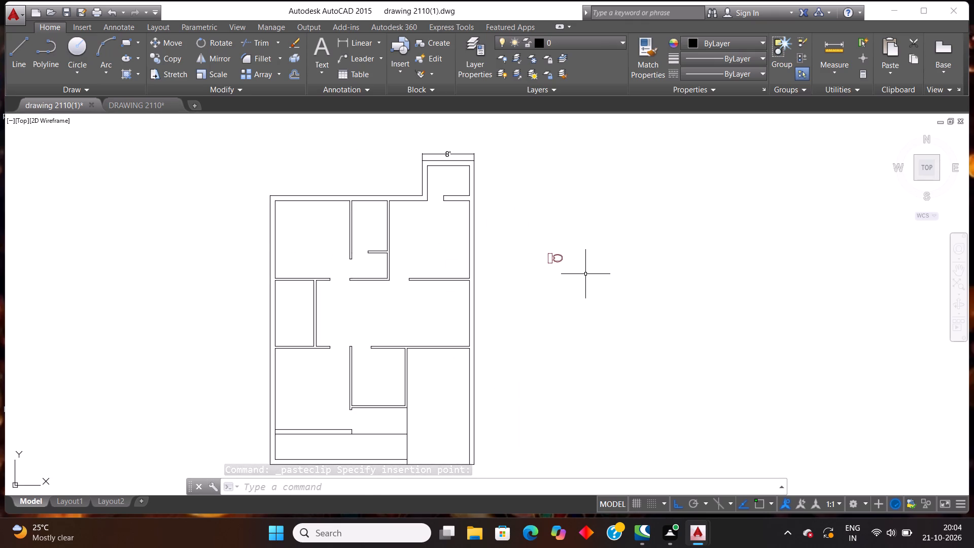
pyautogui.click(585, 274)
pyautogui.click(502, 204)
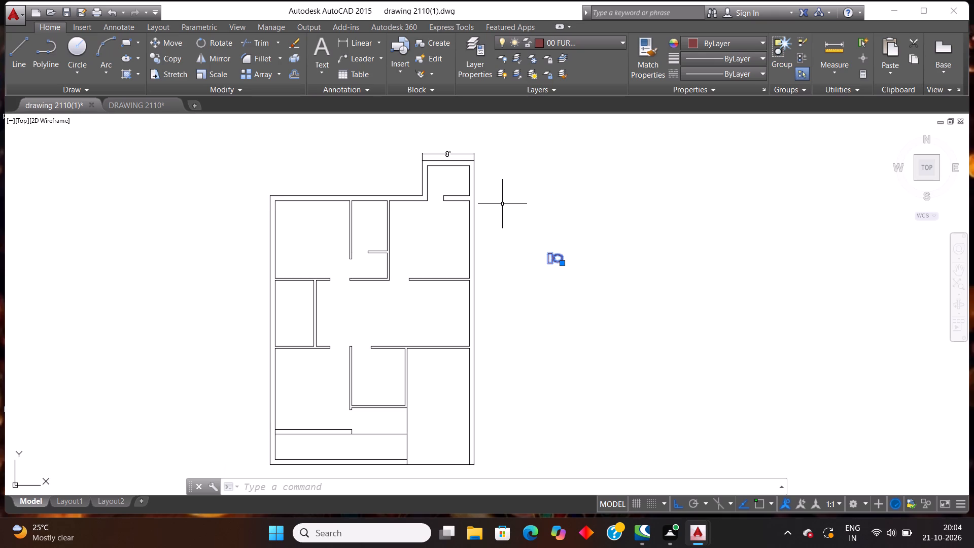
pyautogui.scroll(1, 578, 289)
pyautogui.scroll(-1, 577, 287)
pyautogui.scroll(1, 586, 254)
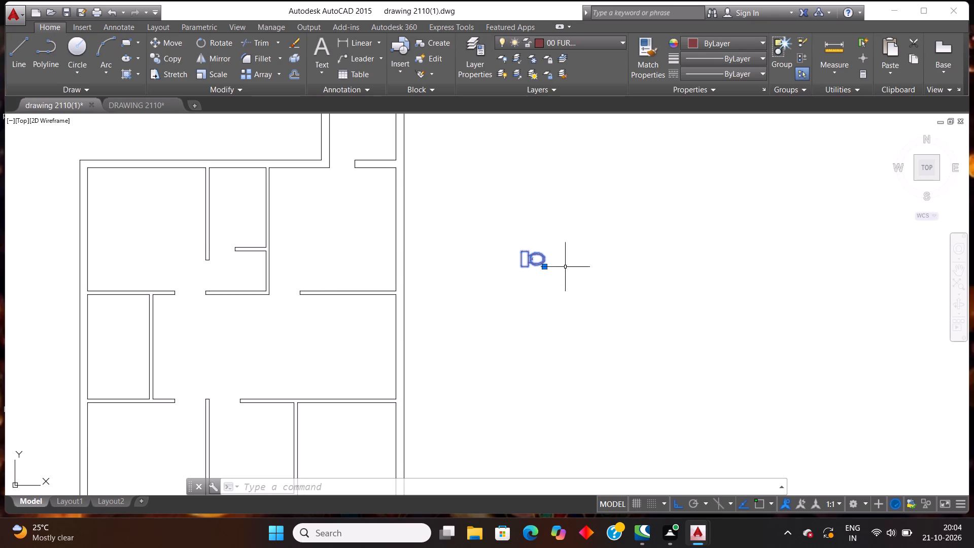
pyautogui.scroll(-1, 531, 283)
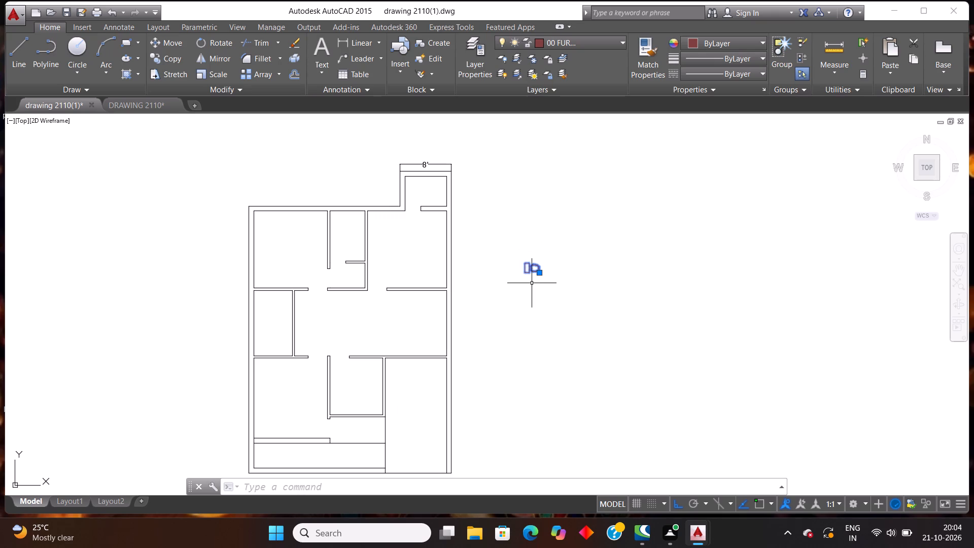
pyautogui.scroll(-1, 525, 283)
pyautogui.scroll(3, 524, 285)
pyautogui.scroll(-2, 543, 252)
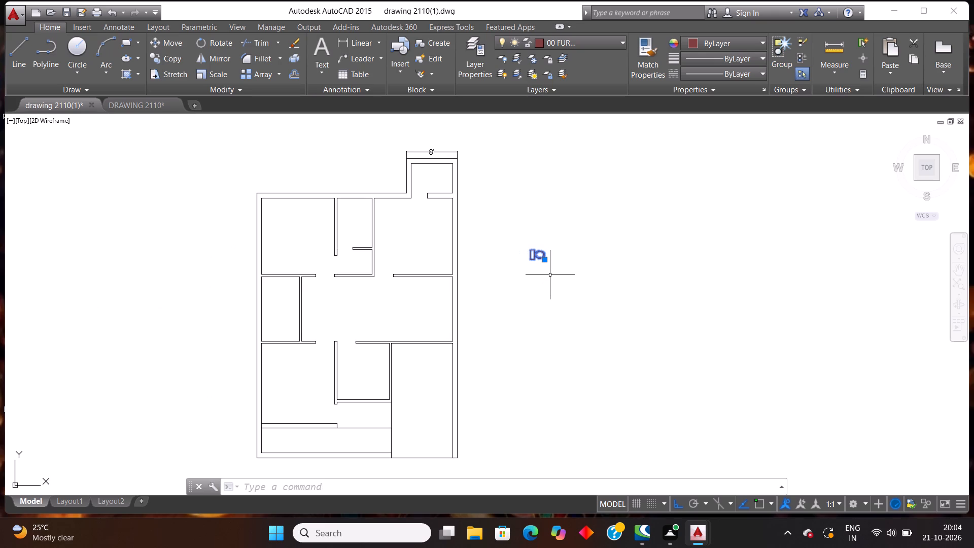
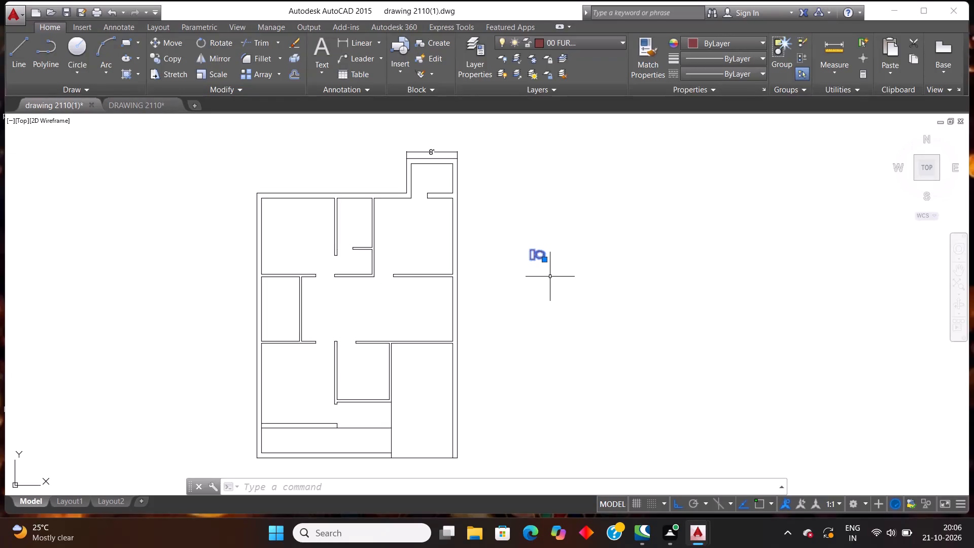
# Clear the selection of the WC fixture beside the floor plan.
pyautogui.scroll(1, 657, 317)
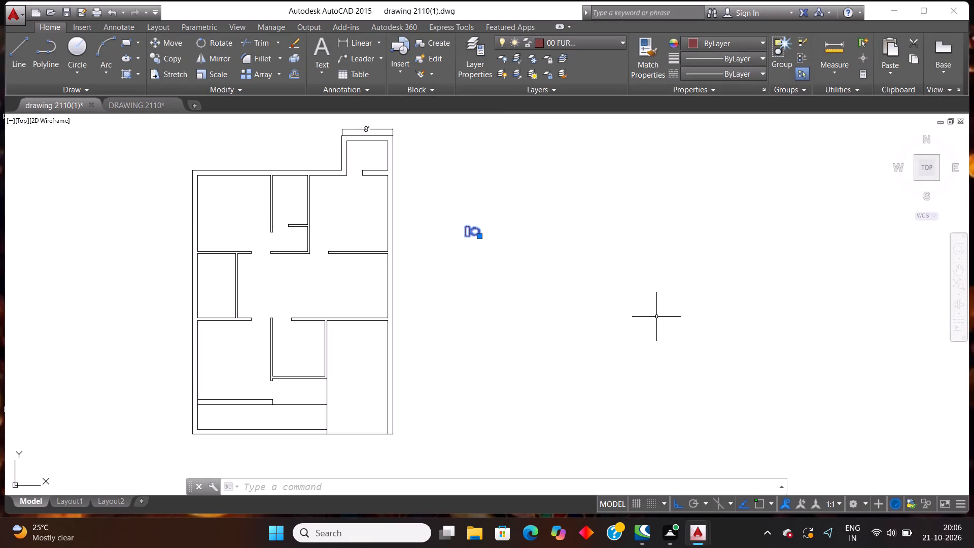
pyautogui.press('Escape')
pyautogui.press('Escape')
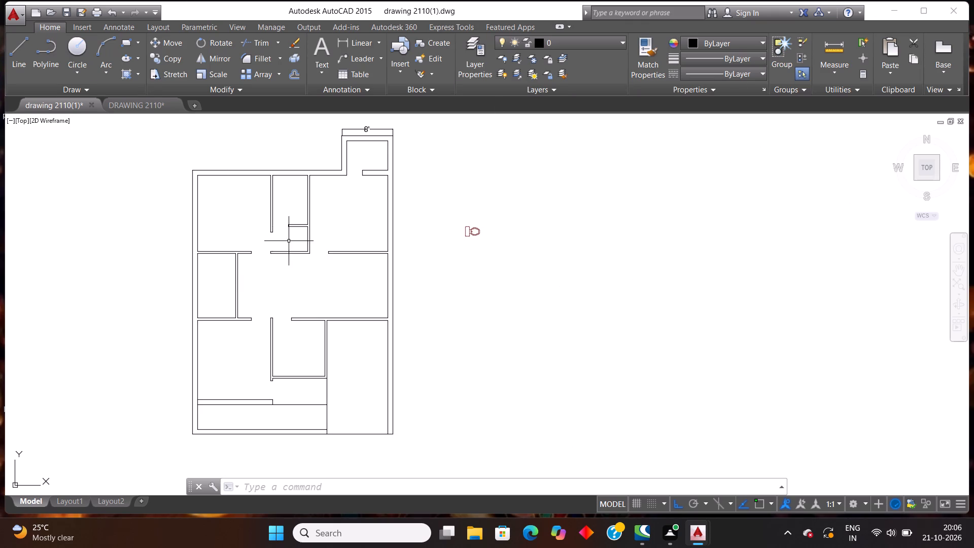
pyautogui.scroll(-1, 325, 252)
pyautogui.scroll(1, 251, 228)
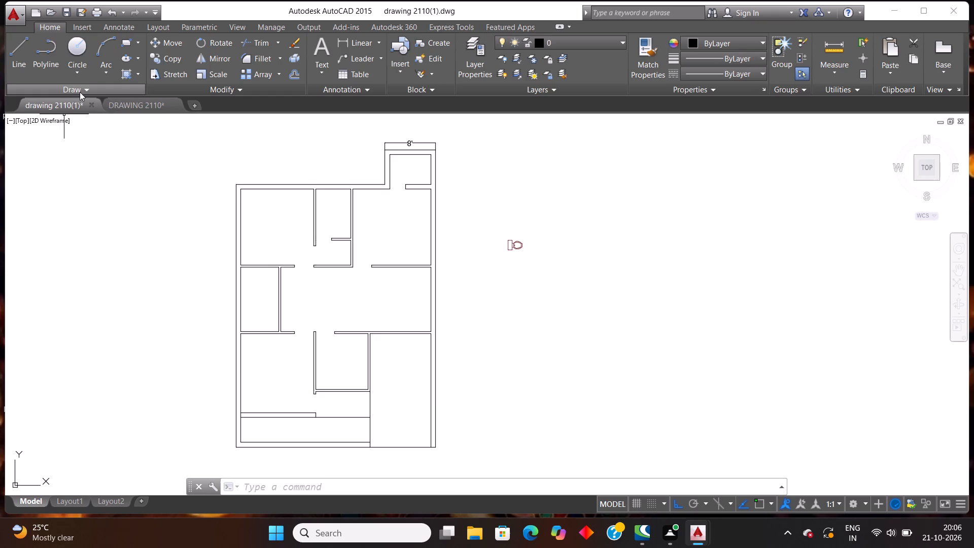
# Switch to the reference drawing DRAWING 2110.
pyautogui.click(116, 106)
pyautogui.scroll(-2, 330, 329)
pyautogui.scroll(1, 341, 341)
pyautogui.scroll(-1, 341, 341)
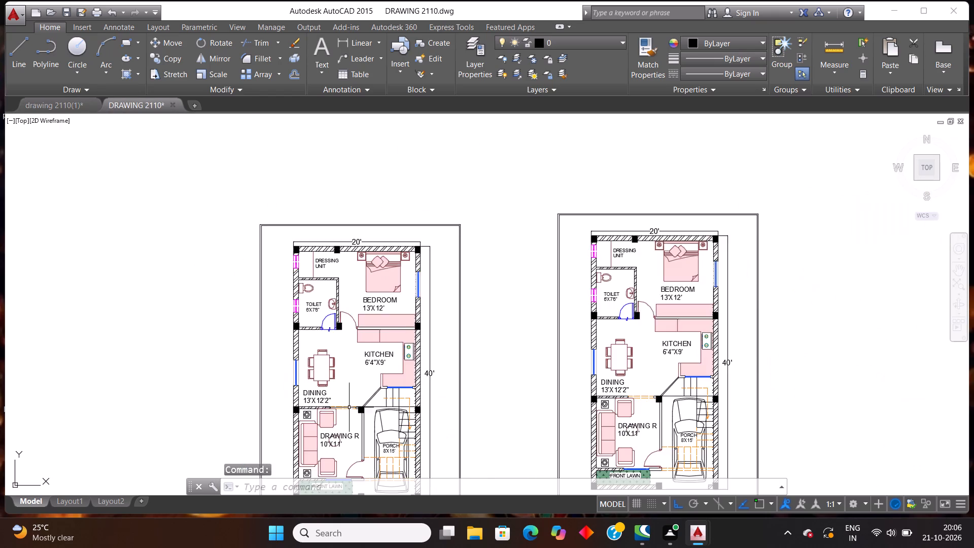
pyautogui.scroll(4, 348, 411)
pyautogui.scroll(-2, 334, 294)
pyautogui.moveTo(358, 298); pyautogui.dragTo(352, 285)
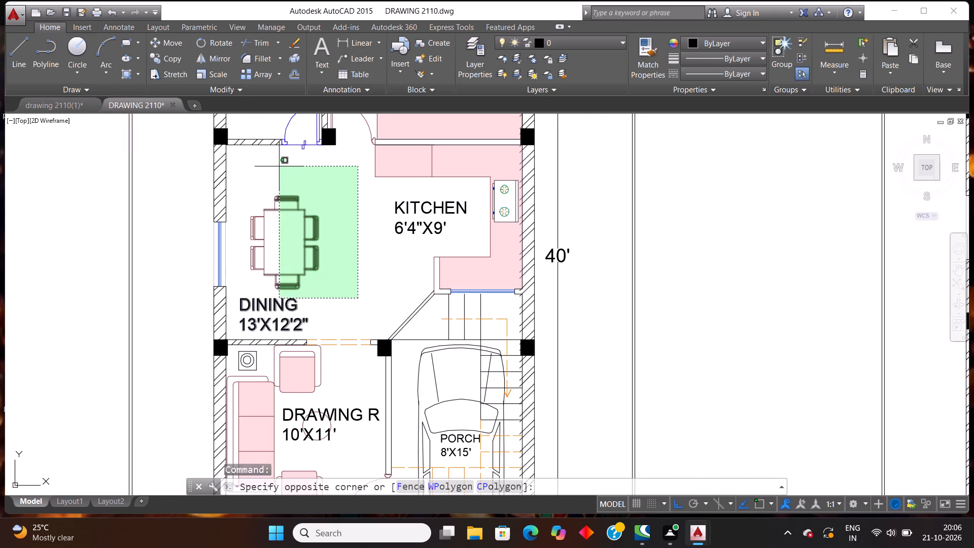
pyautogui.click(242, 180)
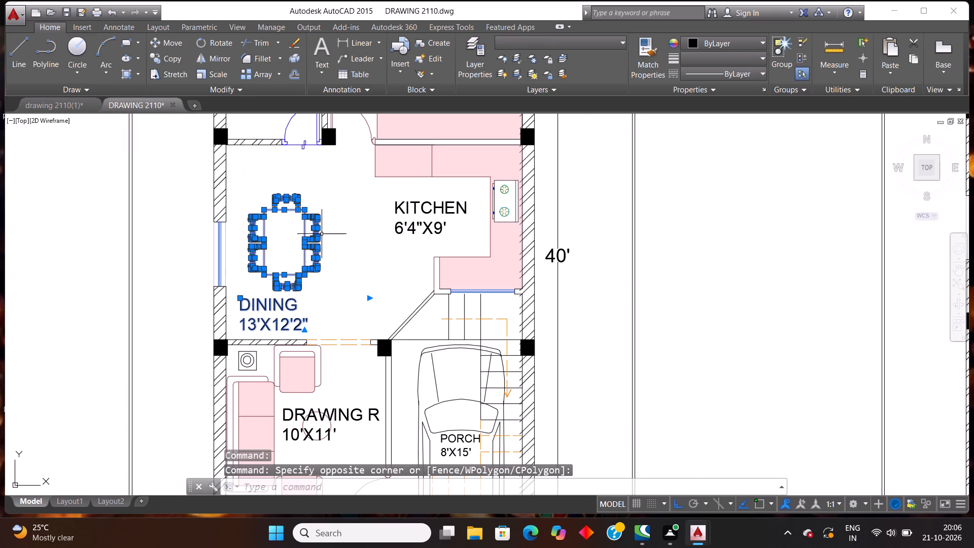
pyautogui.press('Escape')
# Copy the six-chair dining table from DRAWING 2110 into drawing 2110(1), placing it outside the plan's east wall, north of the WC fixture.
pyautogui.scroll(2, 296, 304)
pyautogui.click(366, 264)
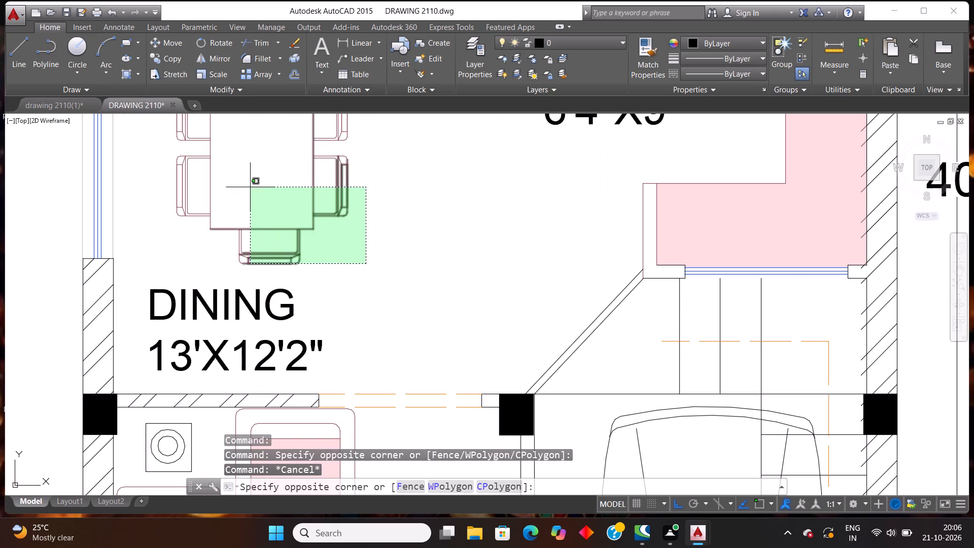
pyautogui.scroll(-2, 240, 184)
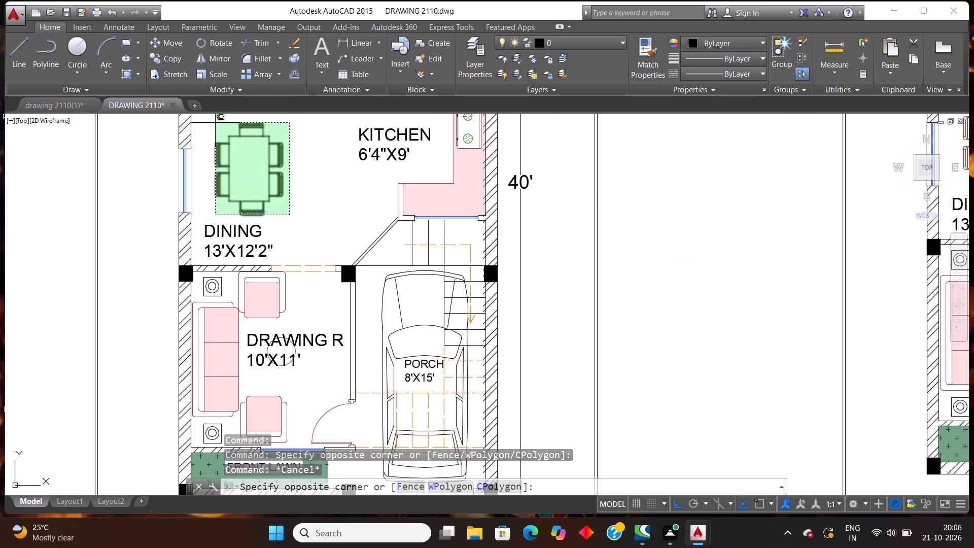
pyautogui.click(215, 123)
pyautogui.hotkey('ctrl', 'c')
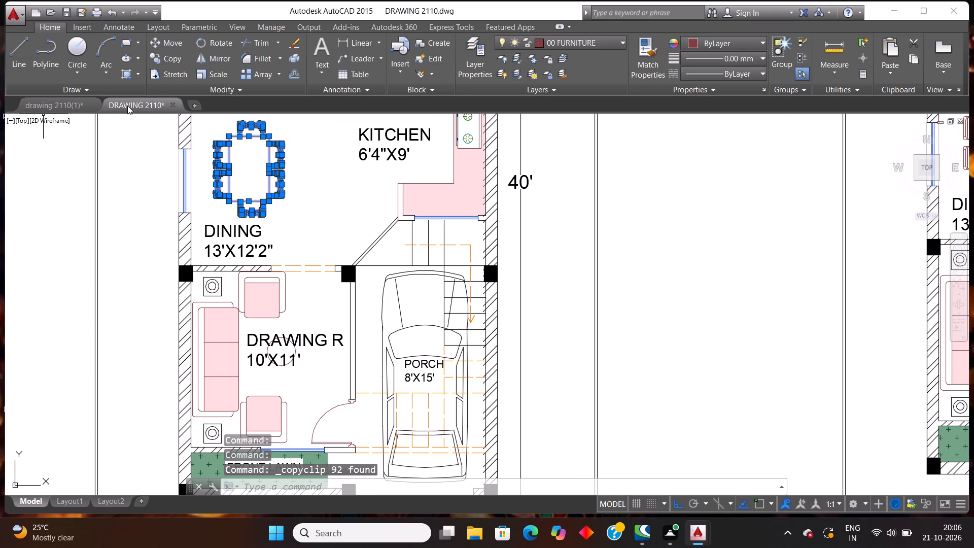
pyautogui.click(46, 104)
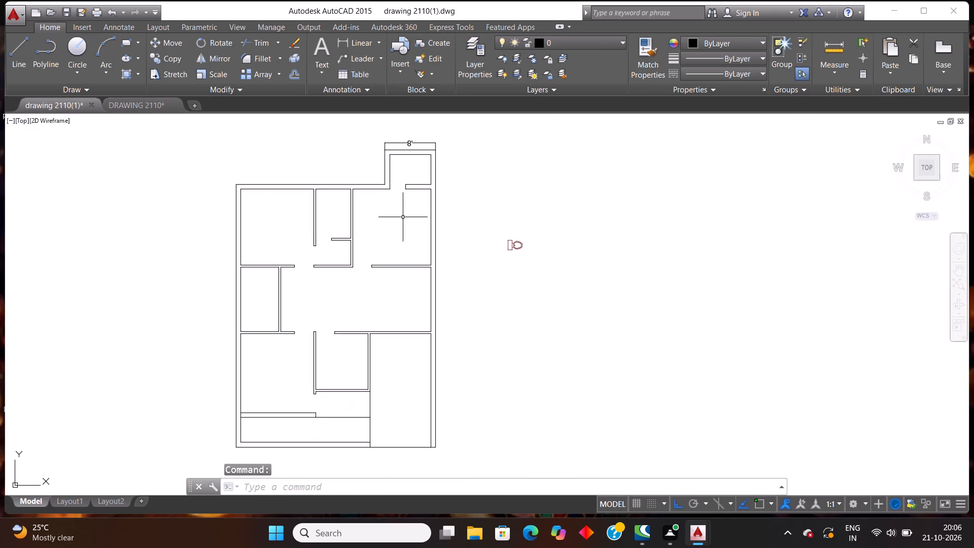
pyautogui.hotkey('ctrl', 'v')
pyautogui.click(526, 208)
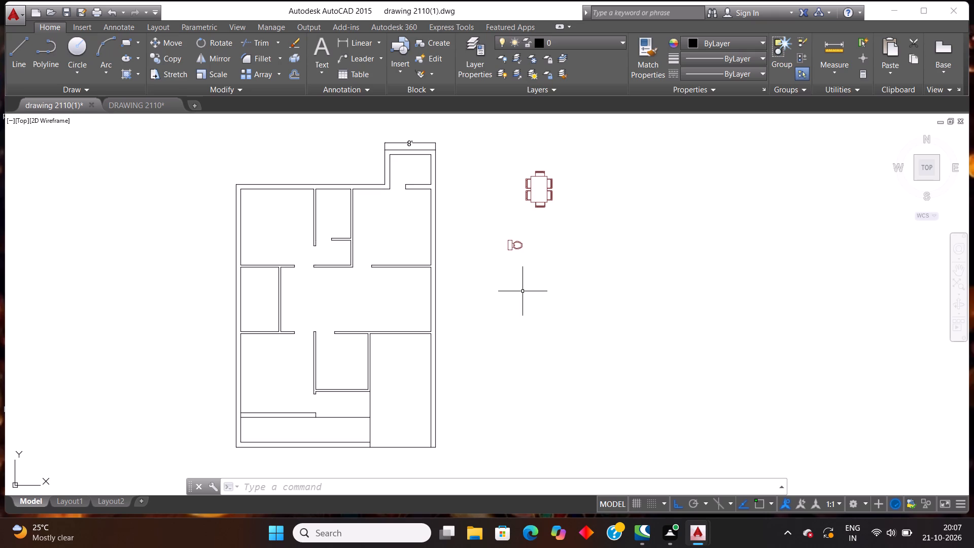
# Copy the car from the porch in DRAWING 2110 into drawing 2110(1), placing it outside the plan's north-west corner.
pyautogui.scroll(-2, 493, 175)
pyautogui.scroll(-2, 541, 291)
pyautogui.scroll(1, 527, 248)
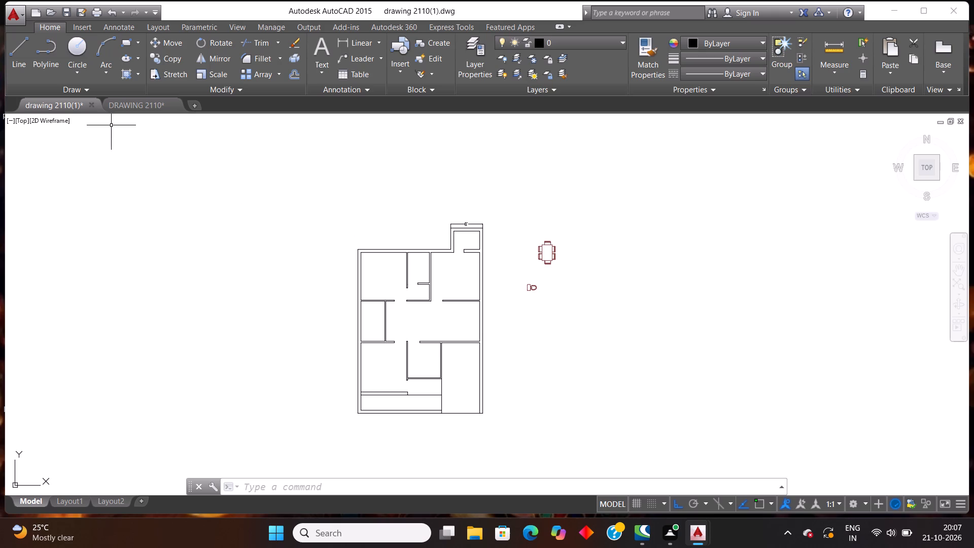
pyautogui.scroll(1, 164, 190)
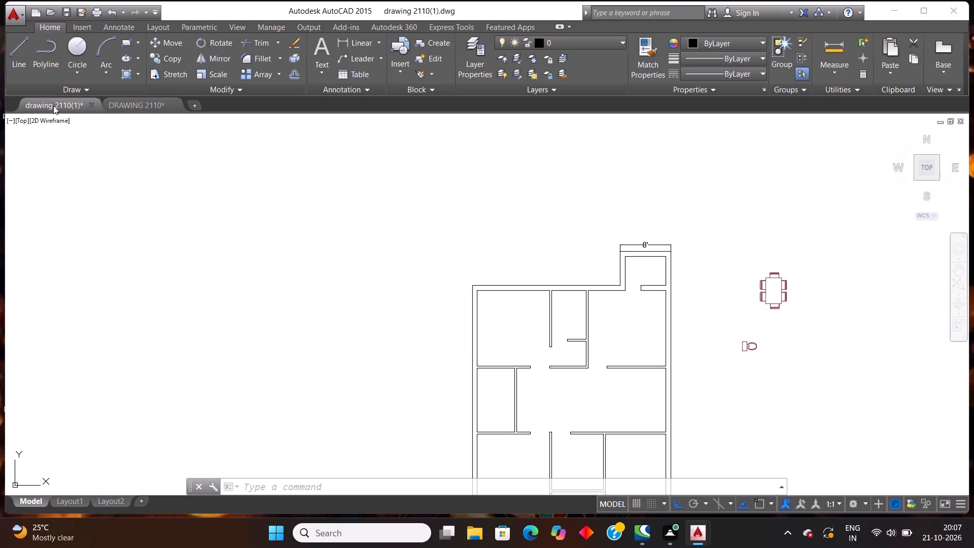
pyautogui.click(53, 106)
pyautogui.click(143, 104)
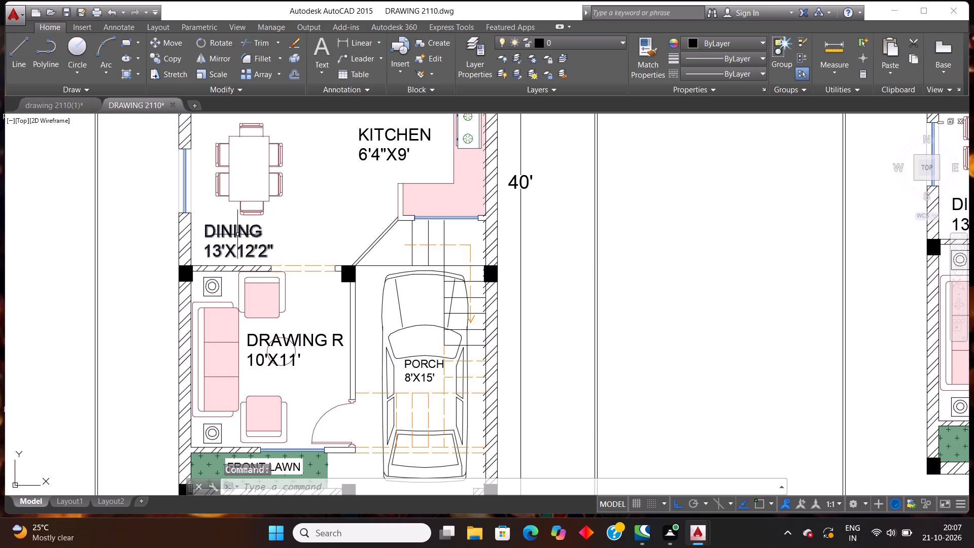
pyautogui.scroll(-2, 302, 271)
pyautogui.scroll(2, 351, 305)
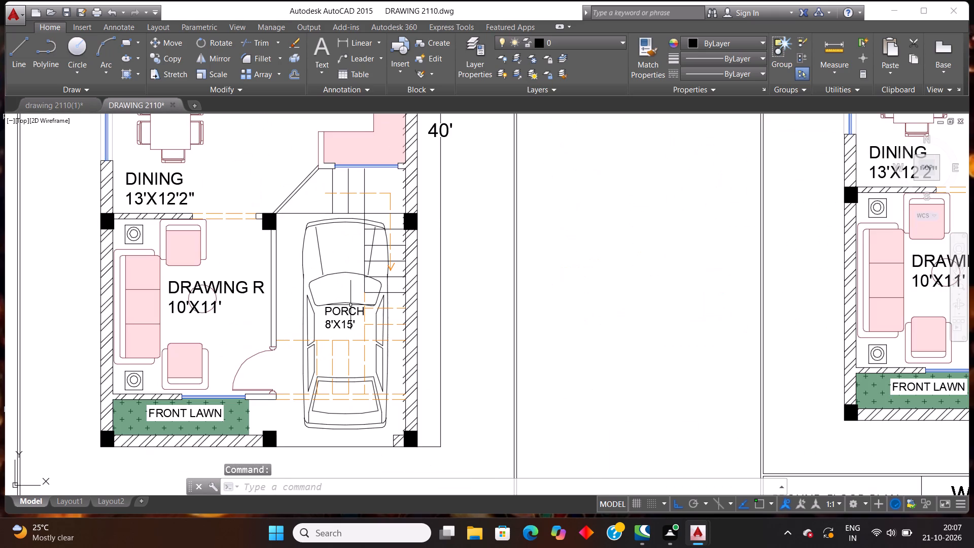
pyautogui.click(353, 286)
pyautogui.click(299, 247)
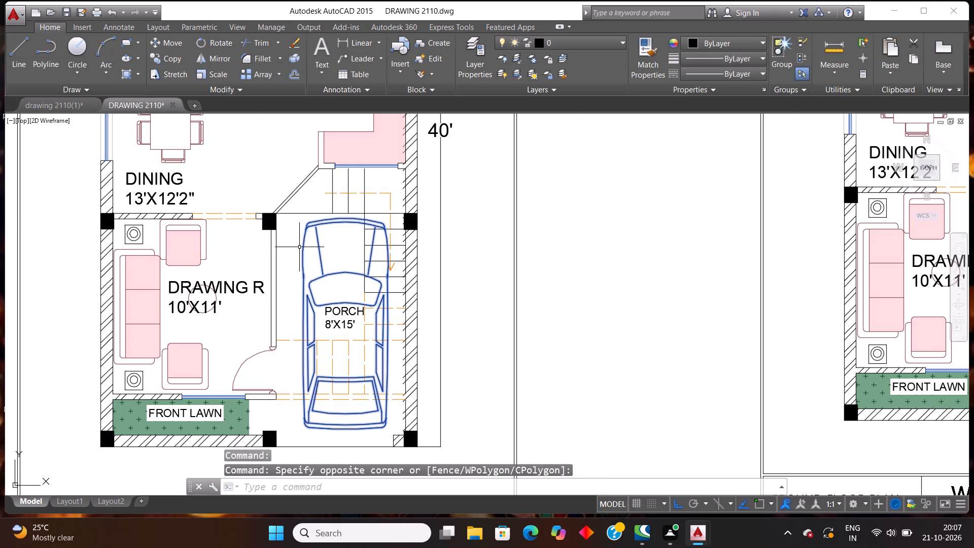
pyautogui.hotkey('ctrl', 'c')
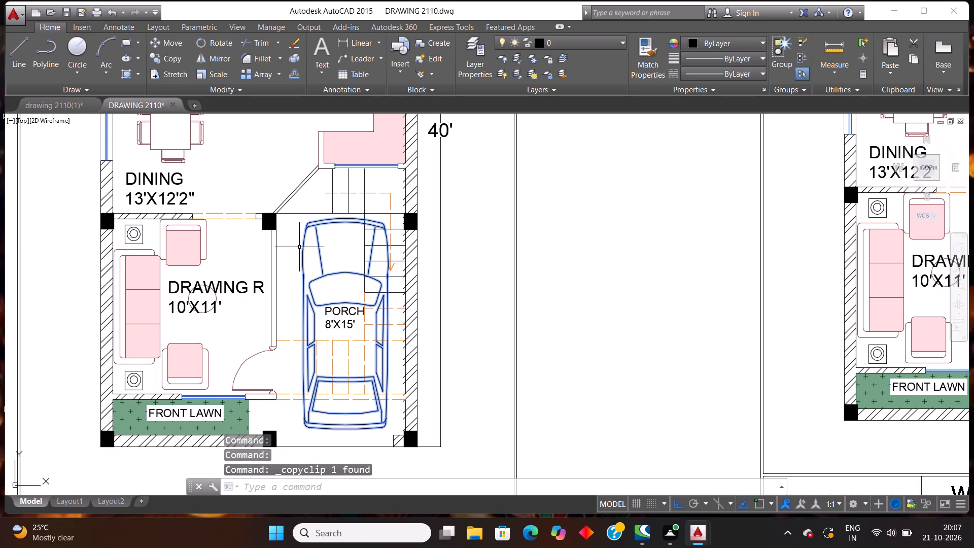
pyautogui.click(33, 104)
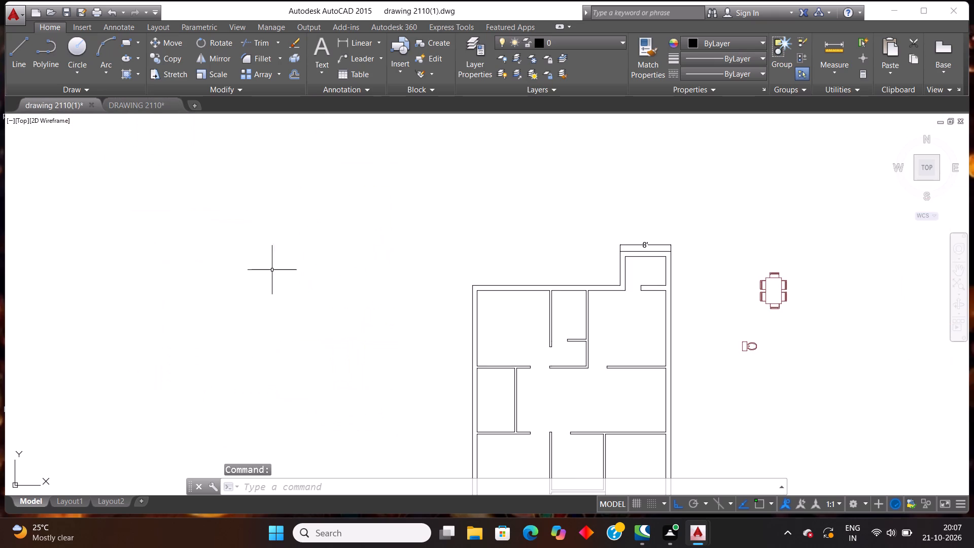
pyautogui.scroll(-1, 374, 282)
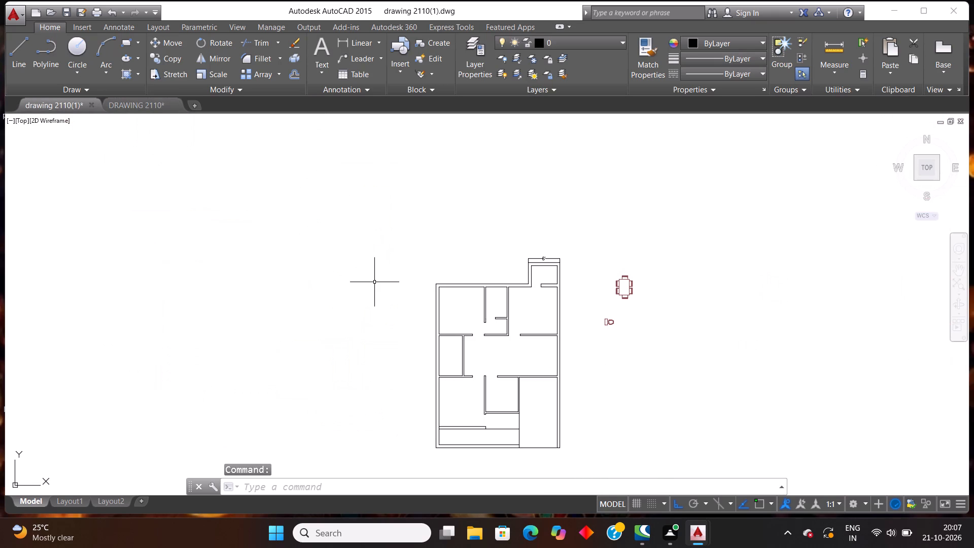
pyautogui.hotkey('ctrl', 'v')
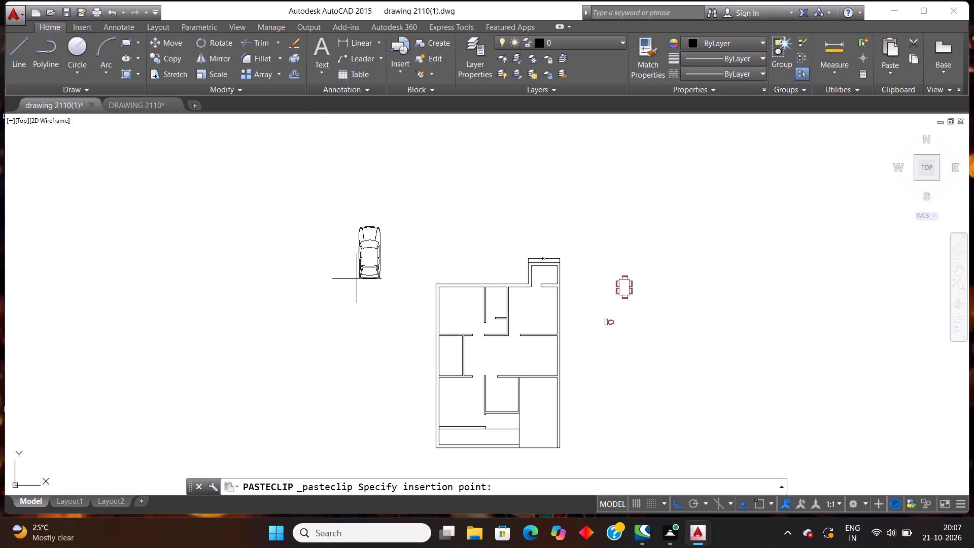
pyautogui.click(352, 279)
# Copy the three-seat sofa and pink furniture hatch from the drawing room in DRAWING 2110 into drawing 2110(1), placing them west of the plan.
pyautogui.scroll(-1, 403, 285)
pyautogui.scroll(1, 512, 338)
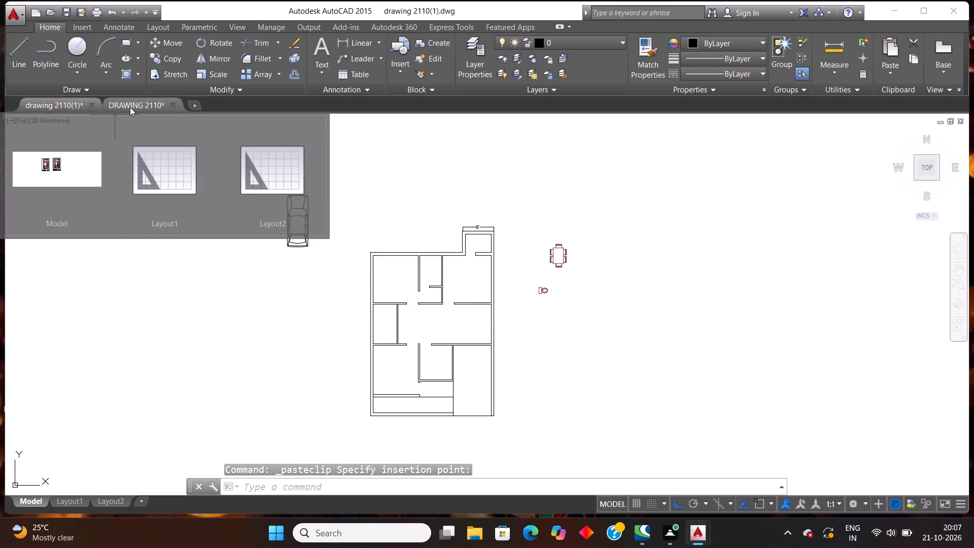
pyautogui.click(130, 107)
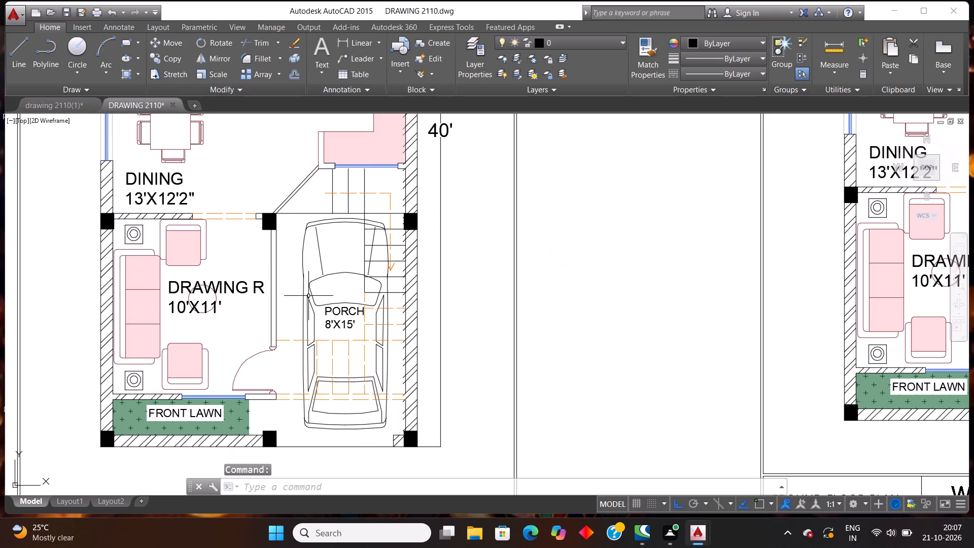
pyautogui.scroll(-1, 309, 296)
pyautogui.scroll(2, 220, 300)
pyautogui.scroll(-2, 220, 300)
pyautogui.scroll(1, 192, 332)
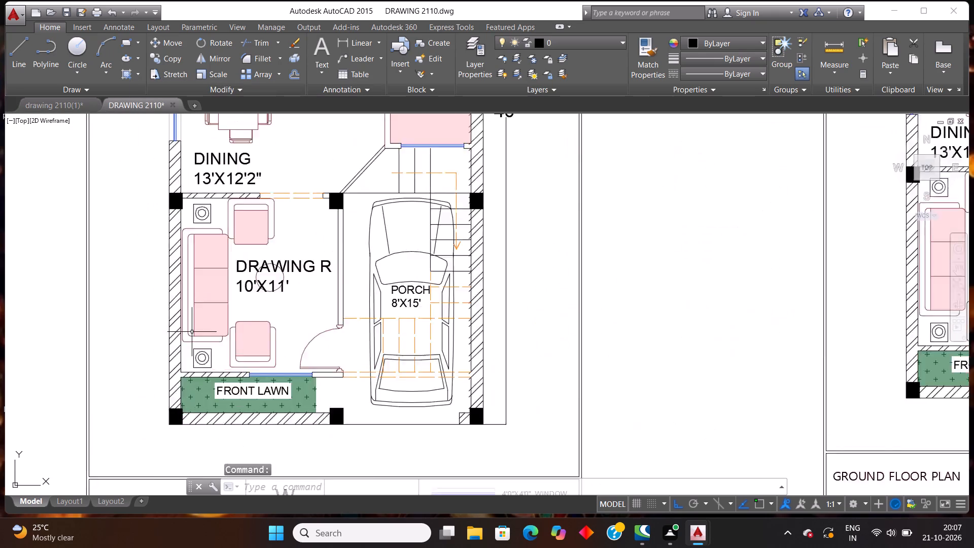
pyautogui.scroll(1, 192, 332)
pyautogui.click(257, 294)
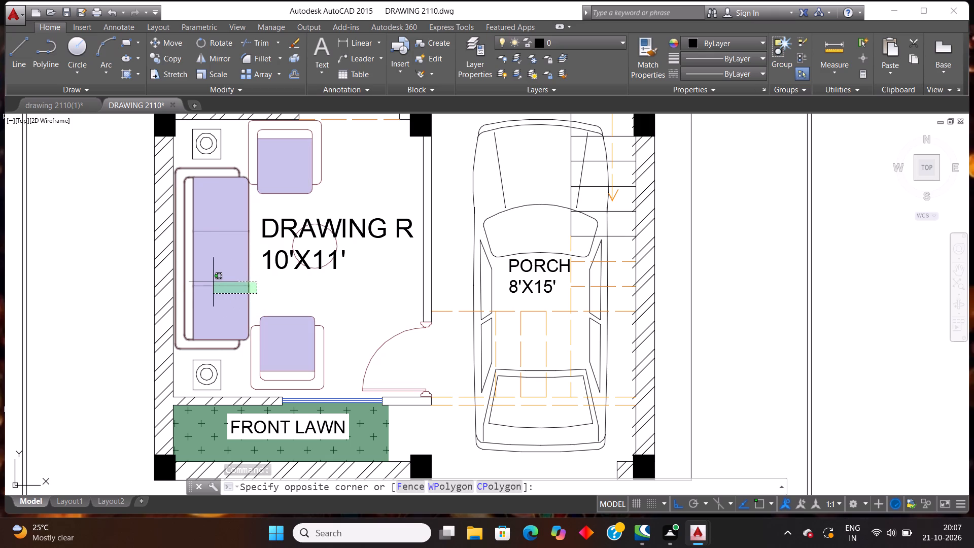
pyautogui.click(177, 277)
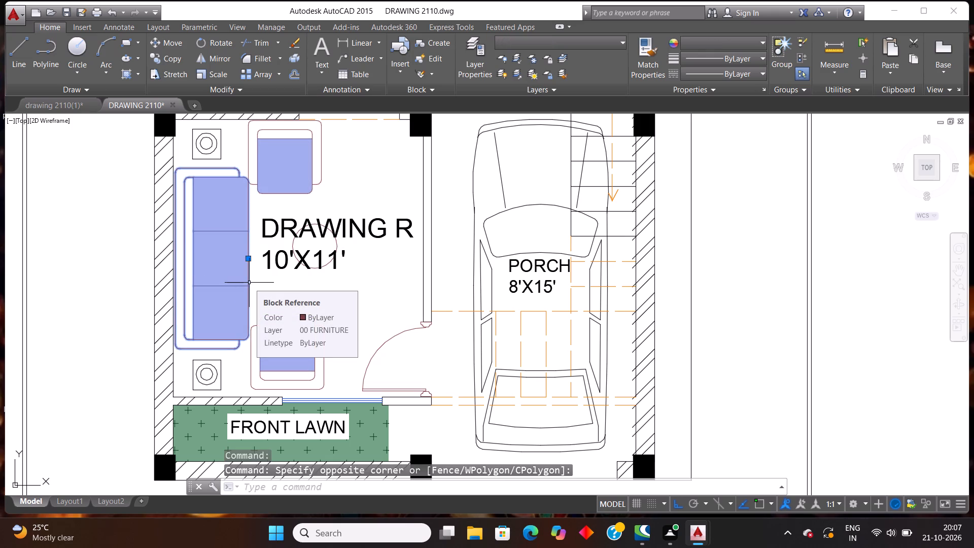
pyautogui.hotkey('ctrl', 'c')
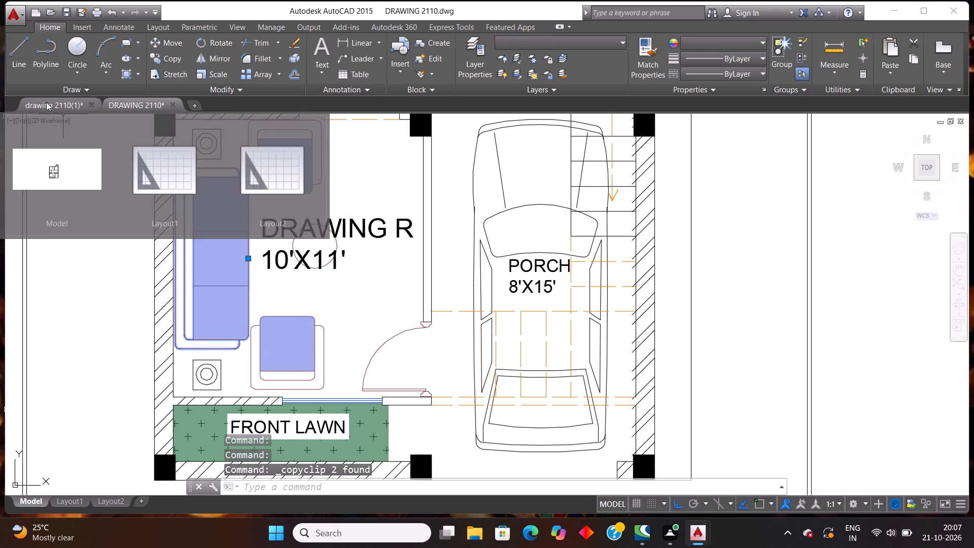
pyautogui.click(46, 102)
pyautogui.scroll(-1, 294, 236)
pyautogui.scroll(1, 309, 294)
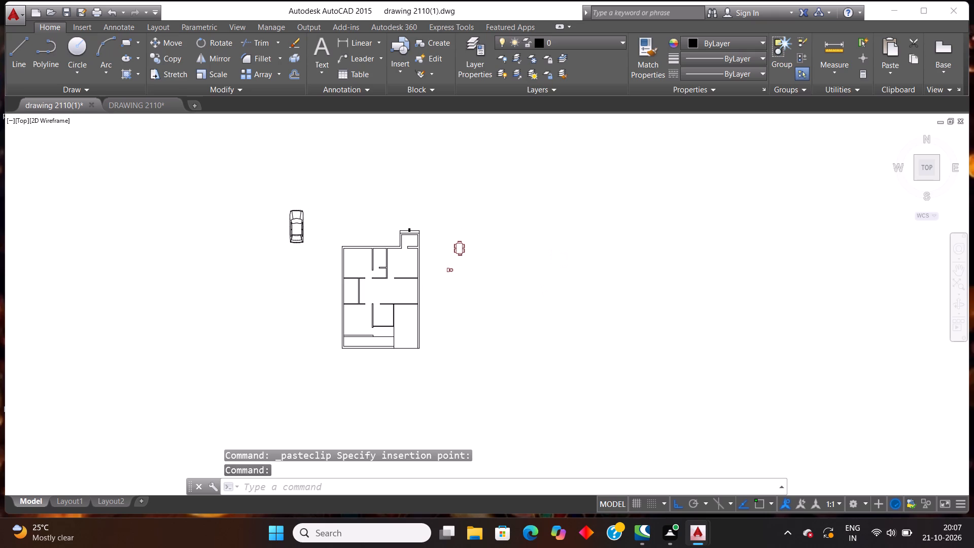
pyautogui.scroll(-1, 309, 294)
pyautogui.scroll(1, 285, 241)
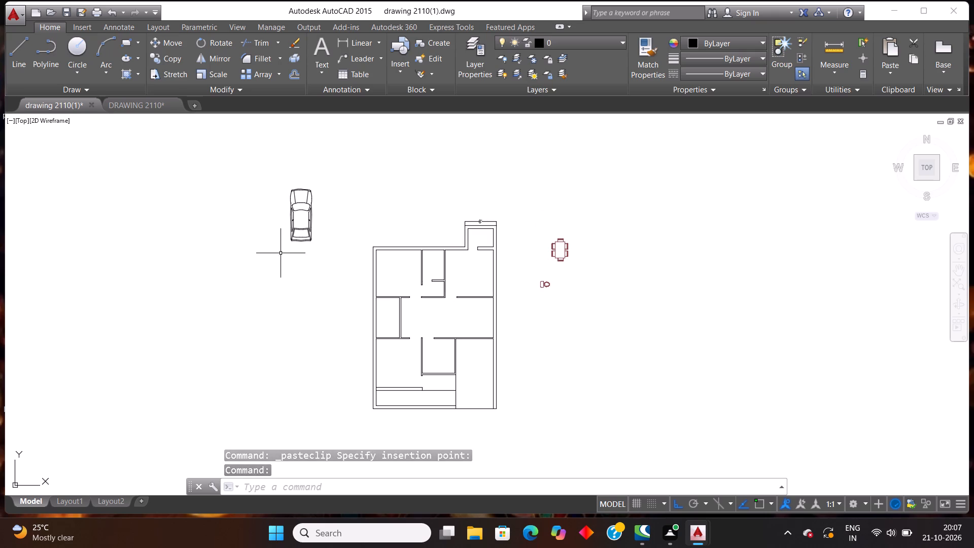
pyautogui.hotkey('ctrl', 'v')
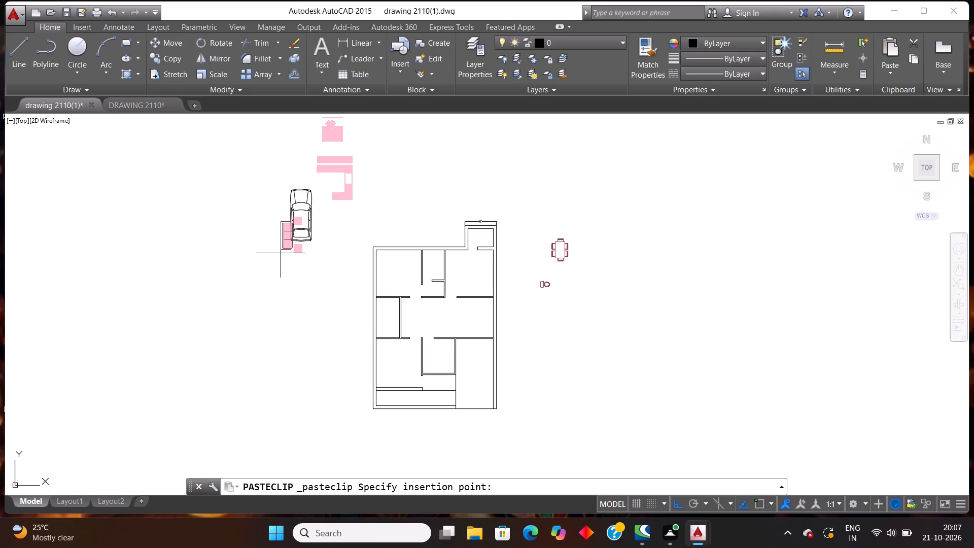
pyautogui.click(192, 386)
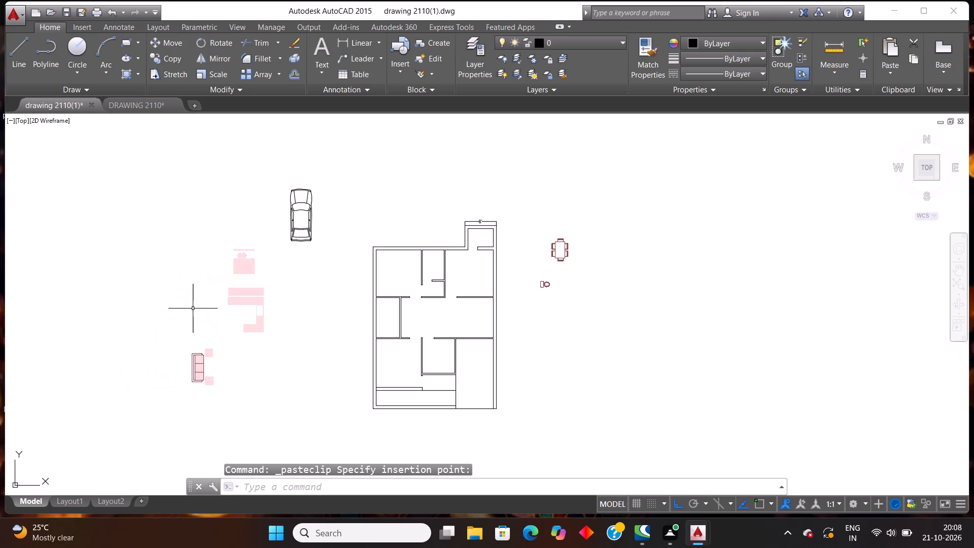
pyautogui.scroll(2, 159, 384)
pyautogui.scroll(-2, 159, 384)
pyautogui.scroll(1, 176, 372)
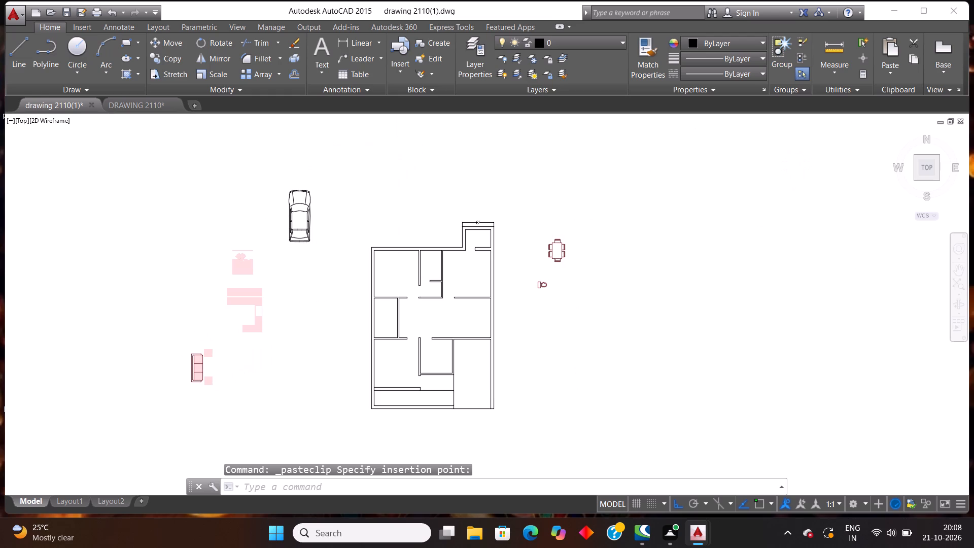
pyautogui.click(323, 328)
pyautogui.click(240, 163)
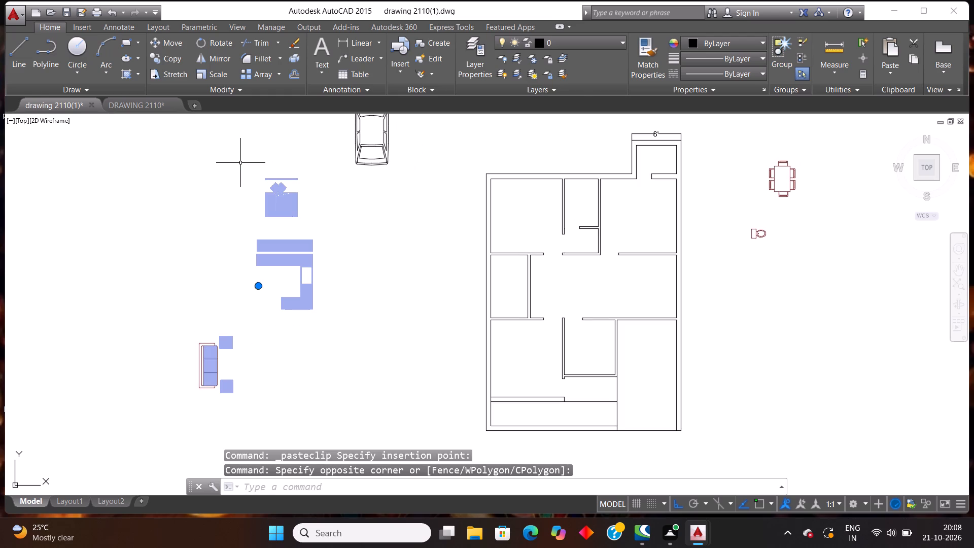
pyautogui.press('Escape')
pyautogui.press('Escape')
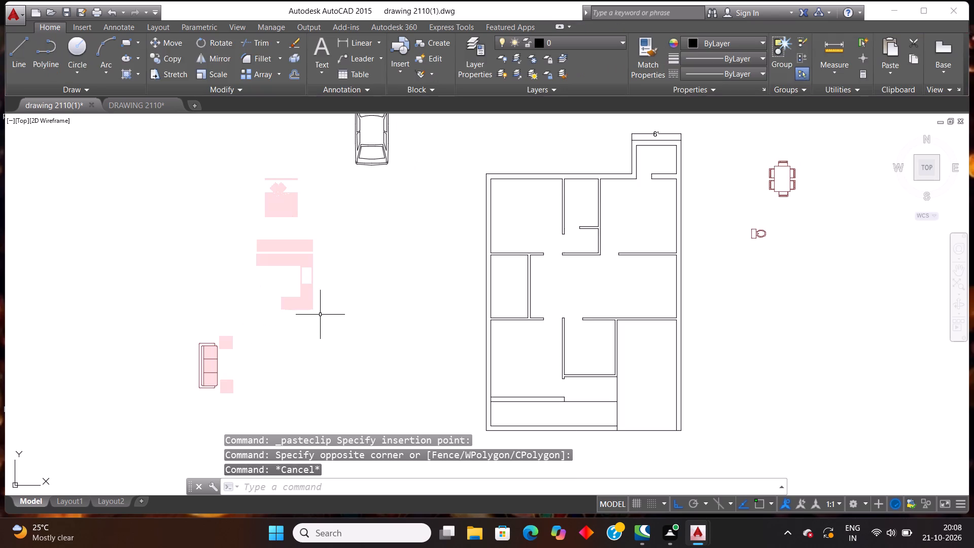
# Delete the pasted pink solid hatch west of the floor plan, keeping the sofa outline.
pyautogui.click(320, 315)
pyautogui.click(242, 215)
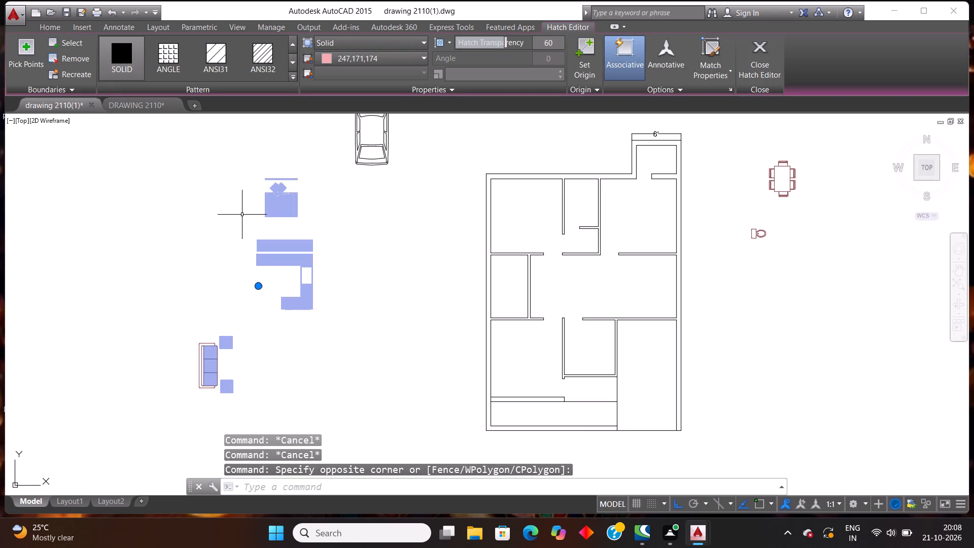
pyautogui.press('Delete')
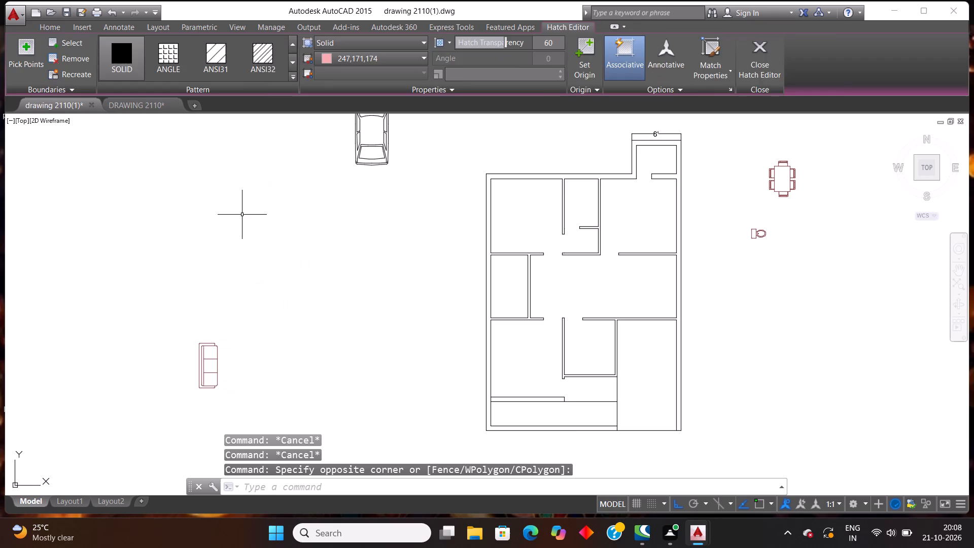
pyautogui.scroll(-2, 128, 257)
pyautogui.scroll(2, 163, 310)
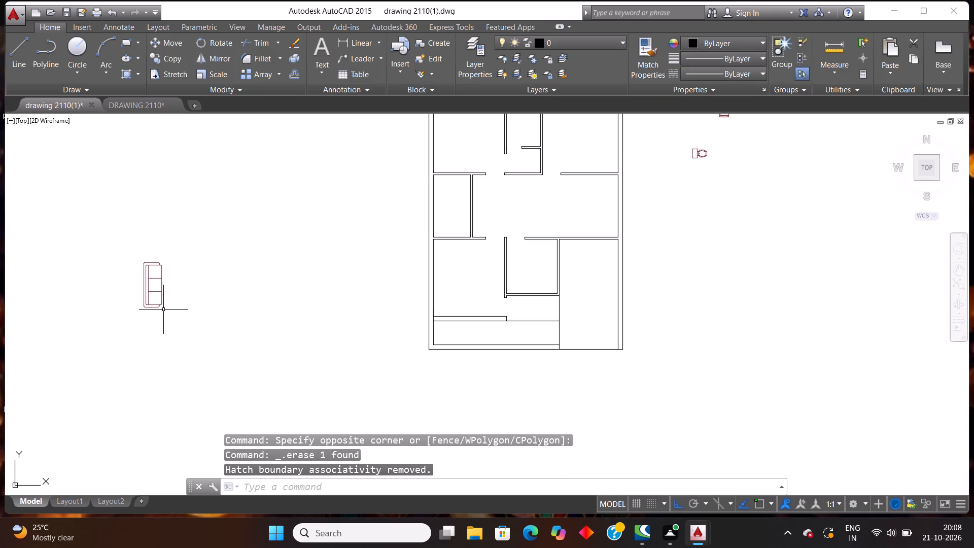
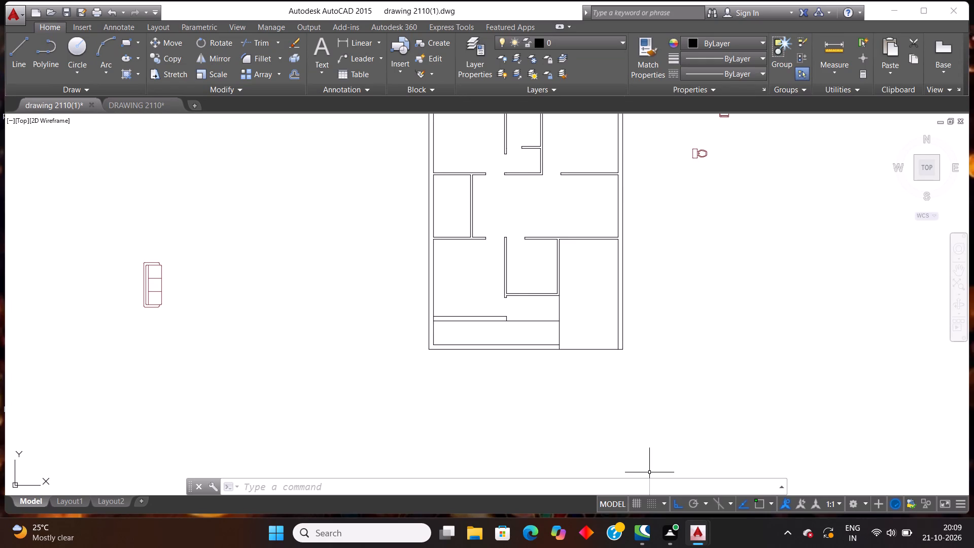
# Open a New Tab page alongside drawing 2110(1) and DRAWING 2110.
pyautogui.scroll(-1, 505, 301)
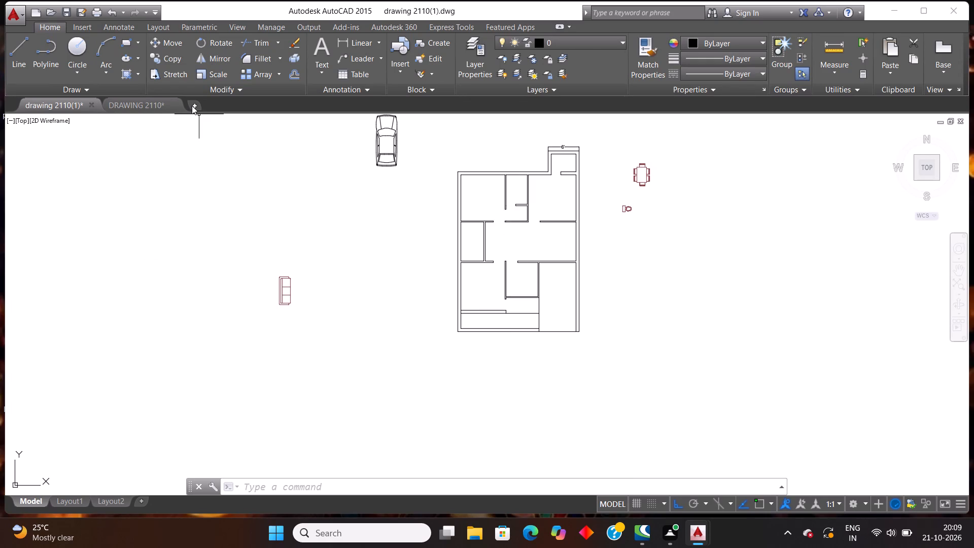
pyautogui.click(192, 106)
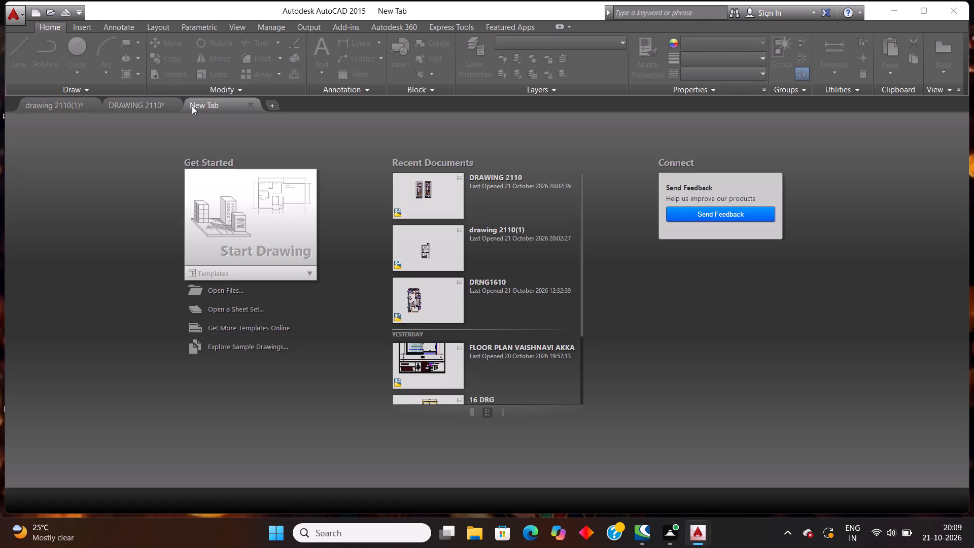
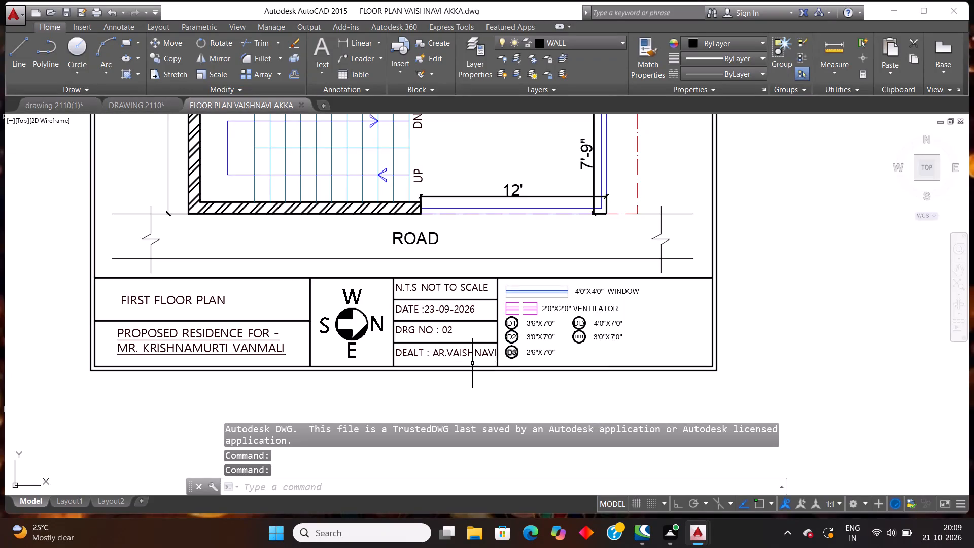
# Switch to DRAWING 2110 and save it.
pyautogui.scroll(-1, 465, 360)
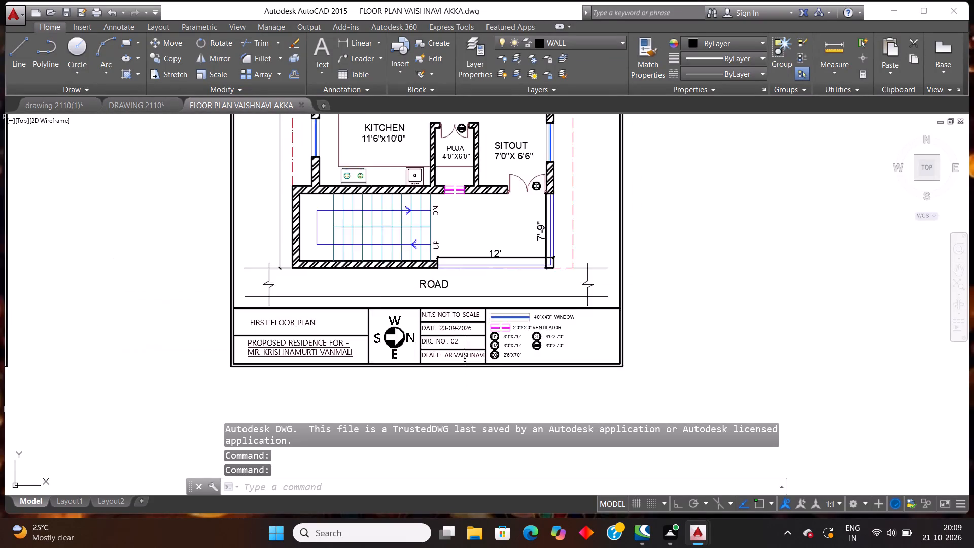
pyautogui.scroll(-1, 465, 360)
pyautogui.scroll(-2, 438, 327)
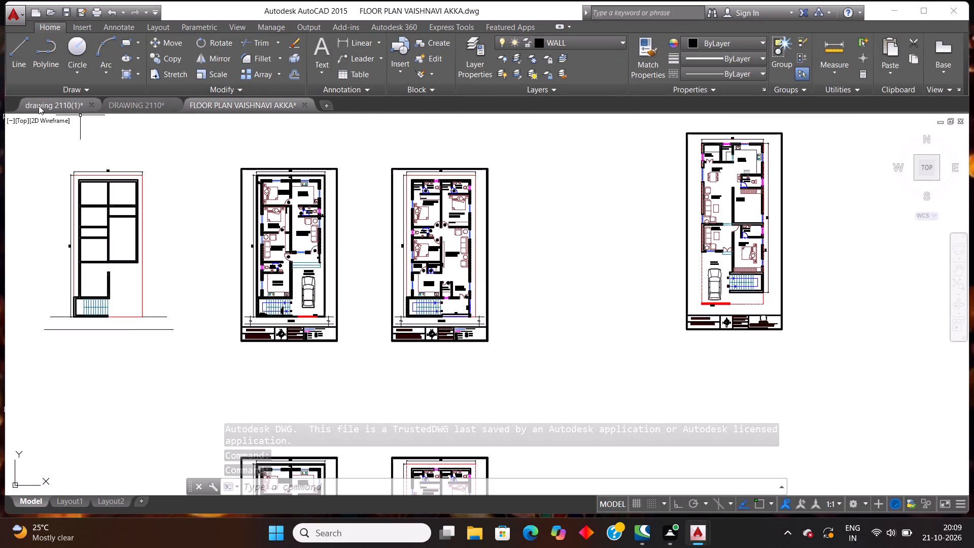
pyautogui.click(135, 106)
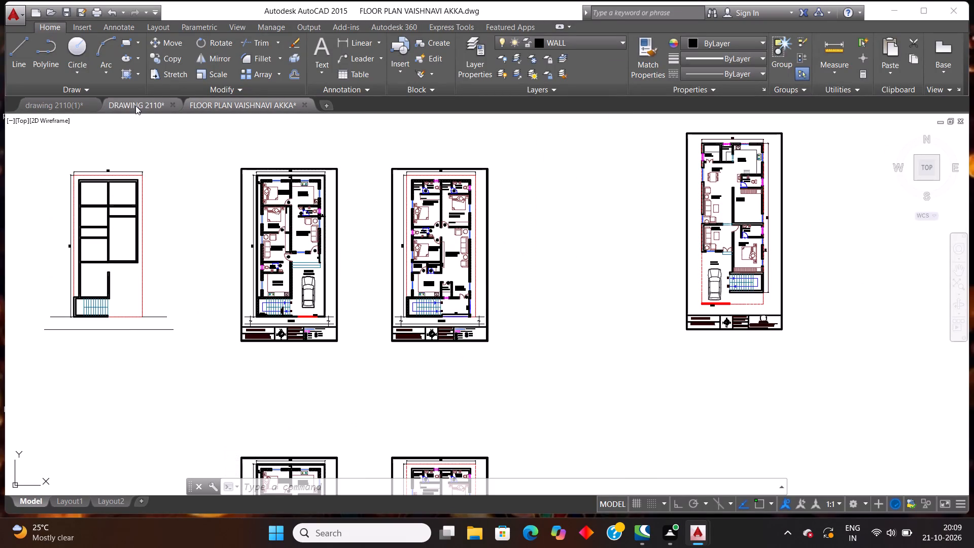
pyautogui.scroll(-4, 320, 263)
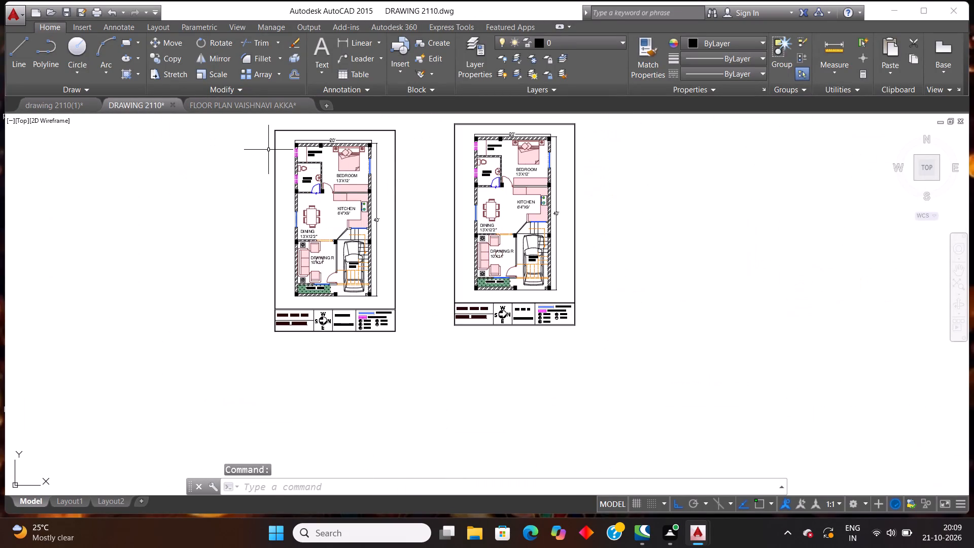
pyautogui.scroll(-1, 268, 150)
pyautogui.scroll(2, 267, 148)
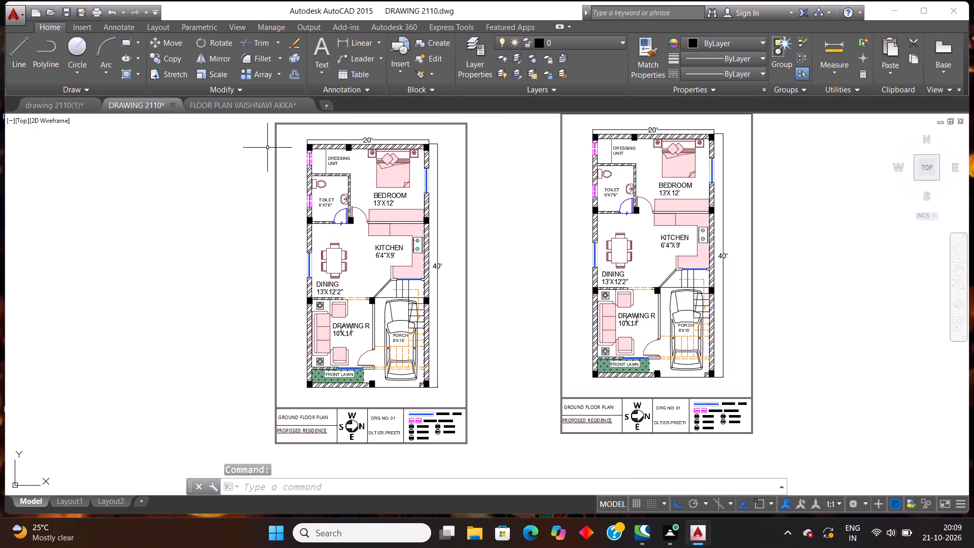
pyautogui.hotkey('ctrl', 's')
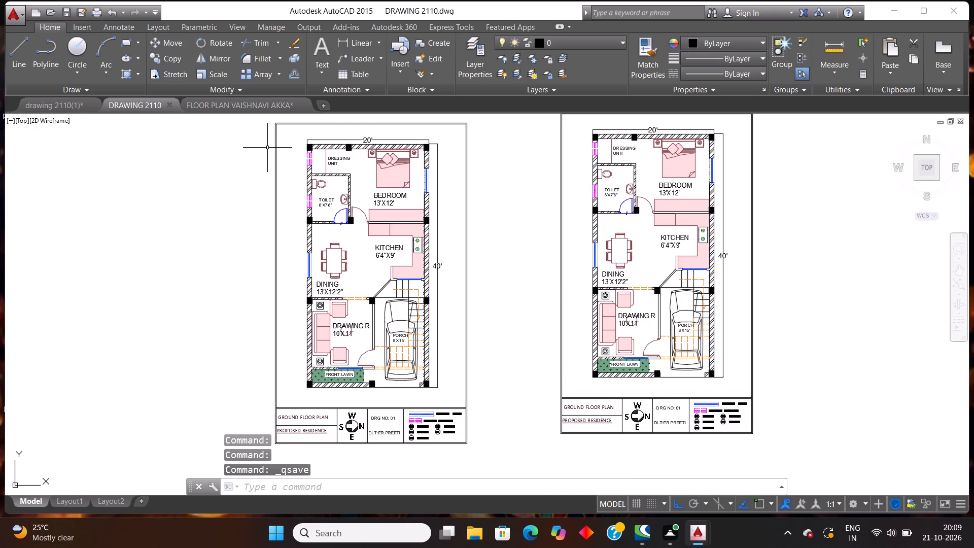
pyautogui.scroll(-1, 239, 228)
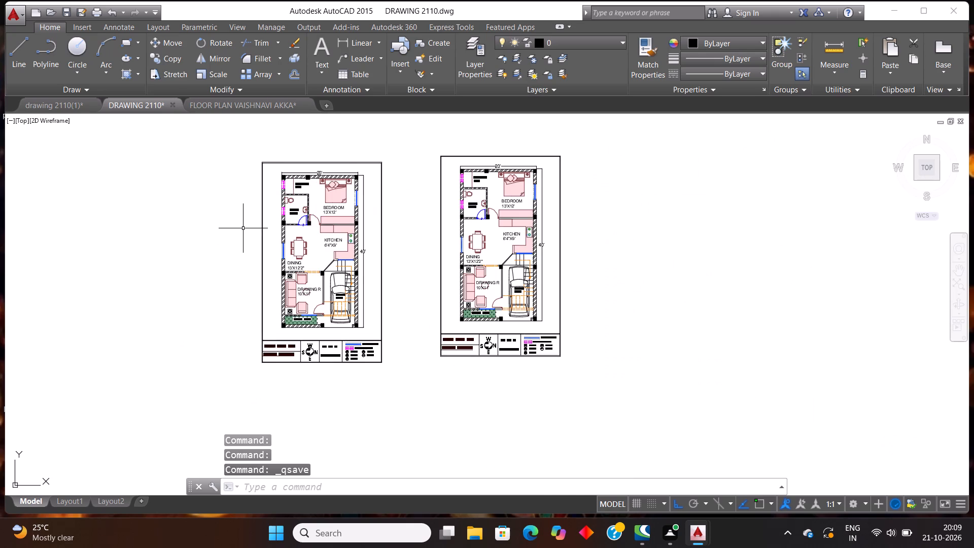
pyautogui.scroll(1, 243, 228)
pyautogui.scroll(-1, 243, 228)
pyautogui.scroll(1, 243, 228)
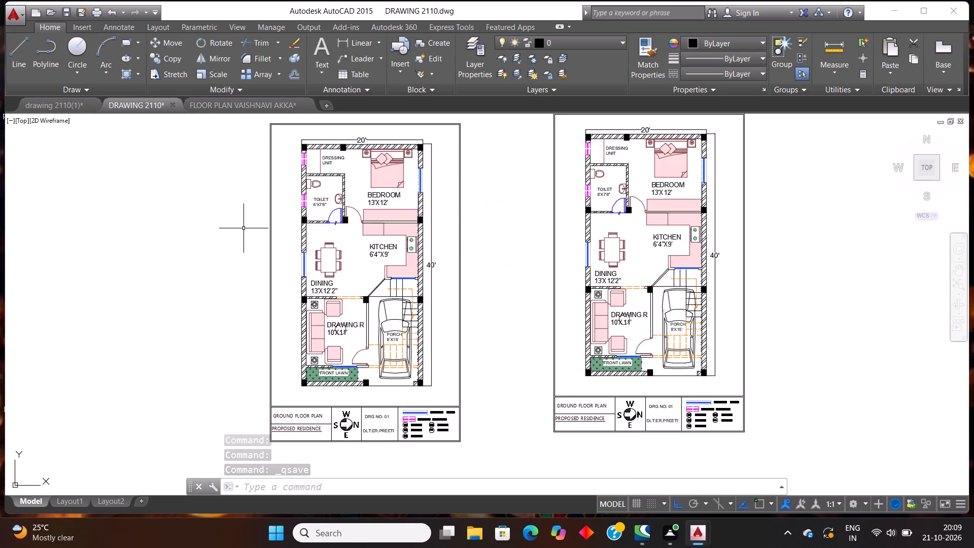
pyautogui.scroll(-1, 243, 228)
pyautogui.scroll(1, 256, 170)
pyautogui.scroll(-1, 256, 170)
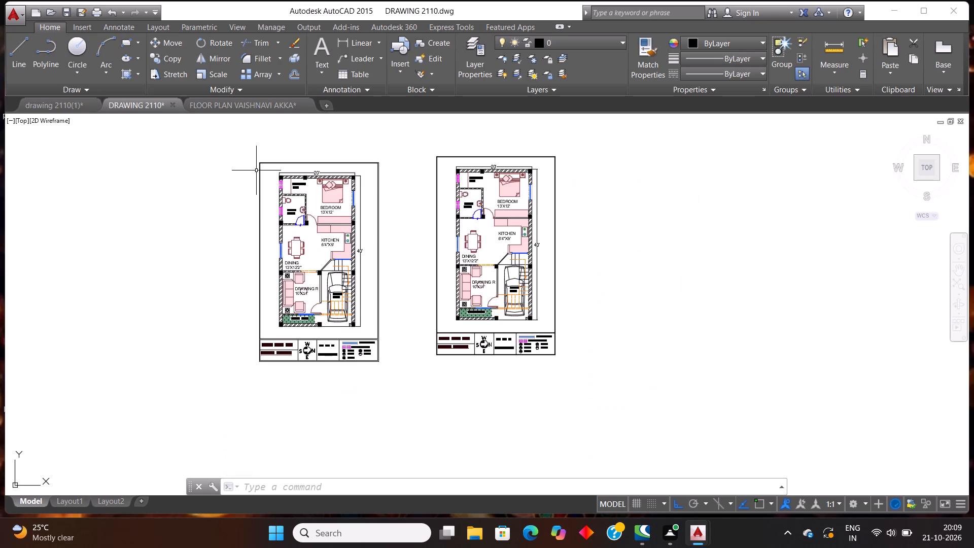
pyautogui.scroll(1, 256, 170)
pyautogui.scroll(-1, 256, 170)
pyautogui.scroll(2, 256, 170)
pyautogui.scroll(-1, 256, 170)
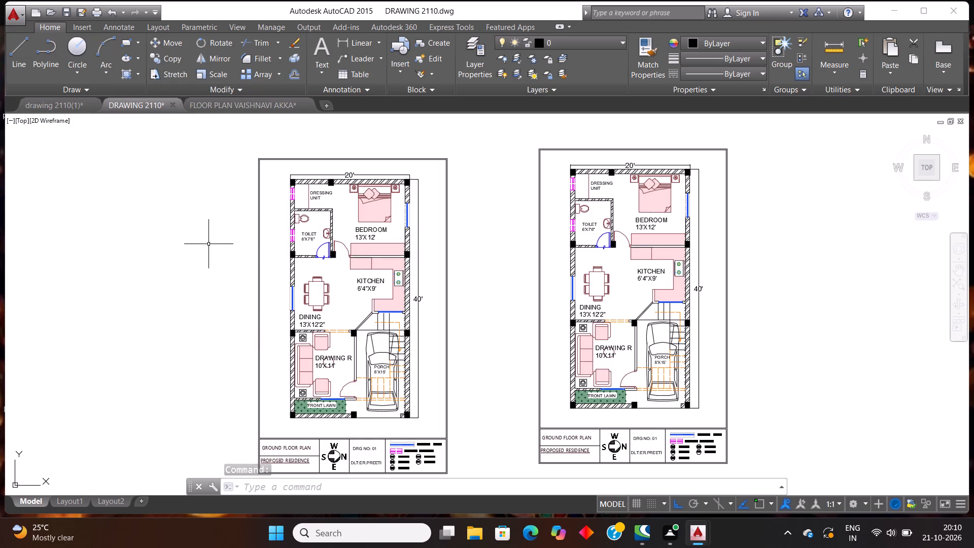
# Save DRAWING 2110 again and close it.
pyautogui.hotkey('ctrl', 's')
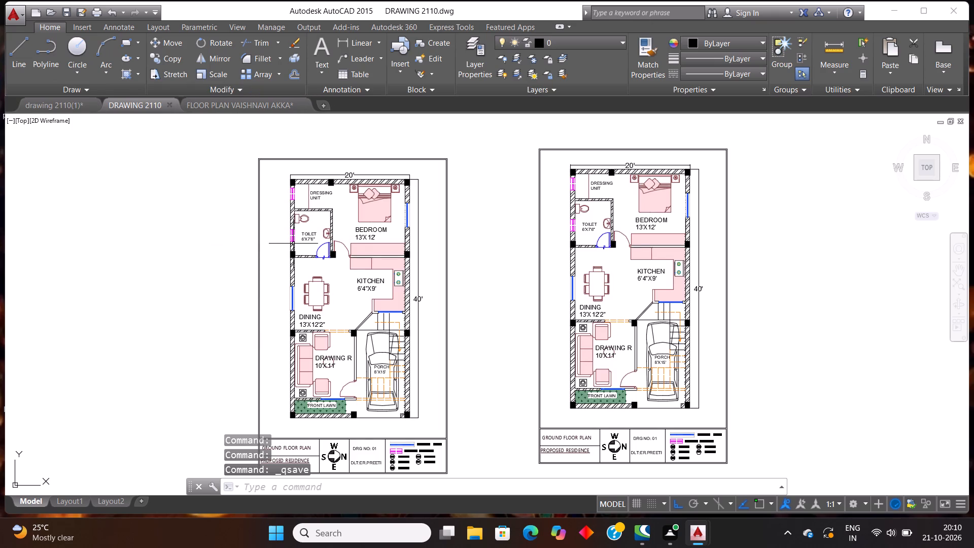
pyautogui.click(169, 107)
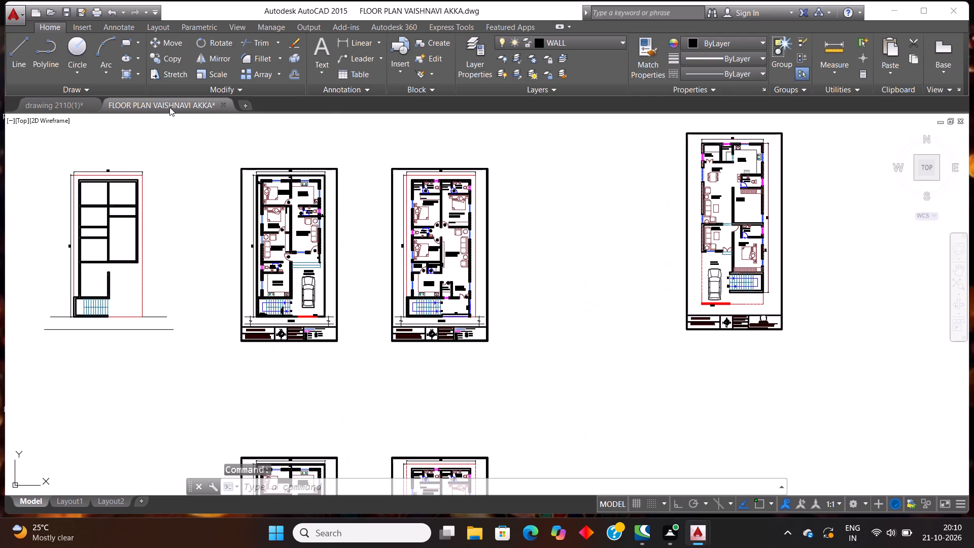
# Examine the furnished floor plans in the remaining reference drawing for a bed to copy, dismissing the OneDrive notification.
pyautogui.scroll(-1, 290, 281)
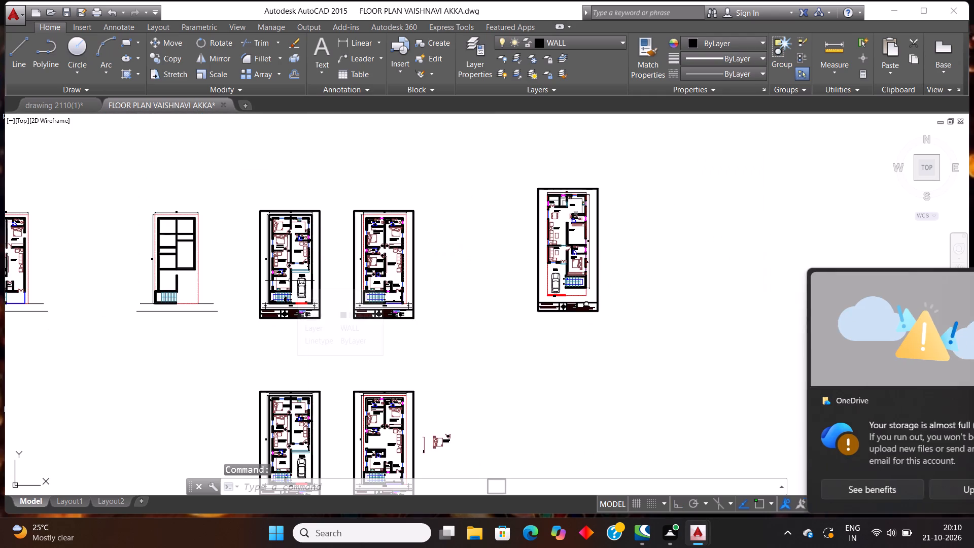
pyautogui.scroll(2, 290, 281)
pyautogui.scroll(-2, 290, 281)
pyautogui.scroll(1, 290, 281)
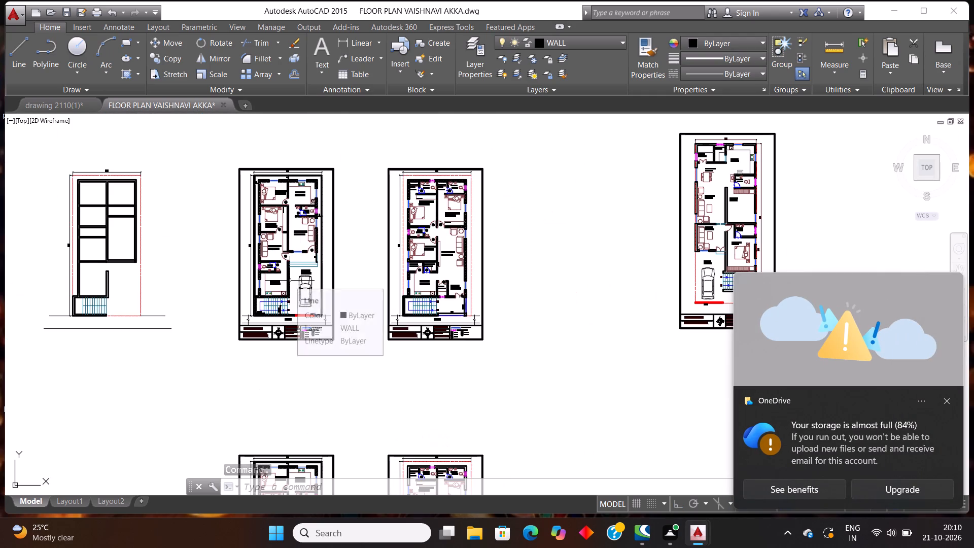
pyautogui.click(944, 403)
pyautogui.scroll(-2, 533, 271)
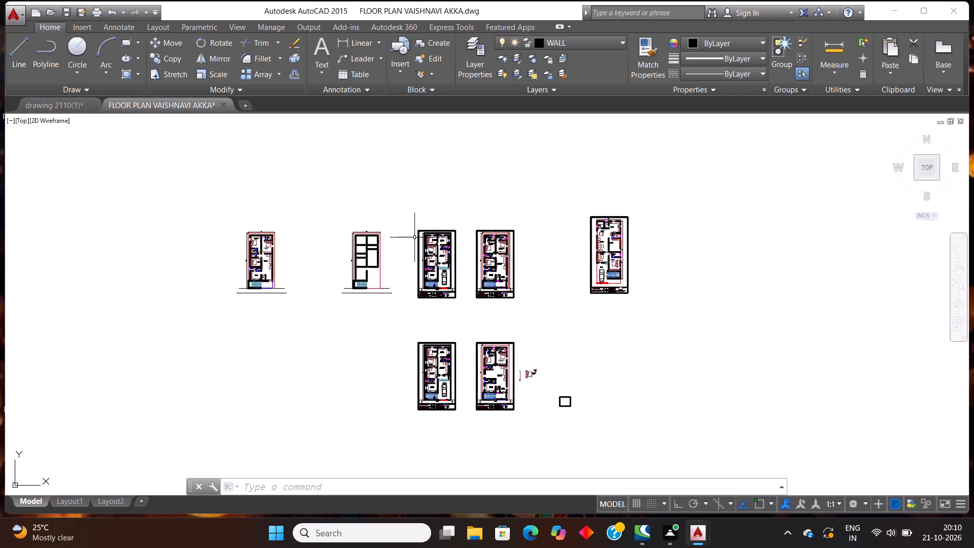
pyautogui.scroll(2, 413, 237)
pyautogui.scroll(1, 469, 290)
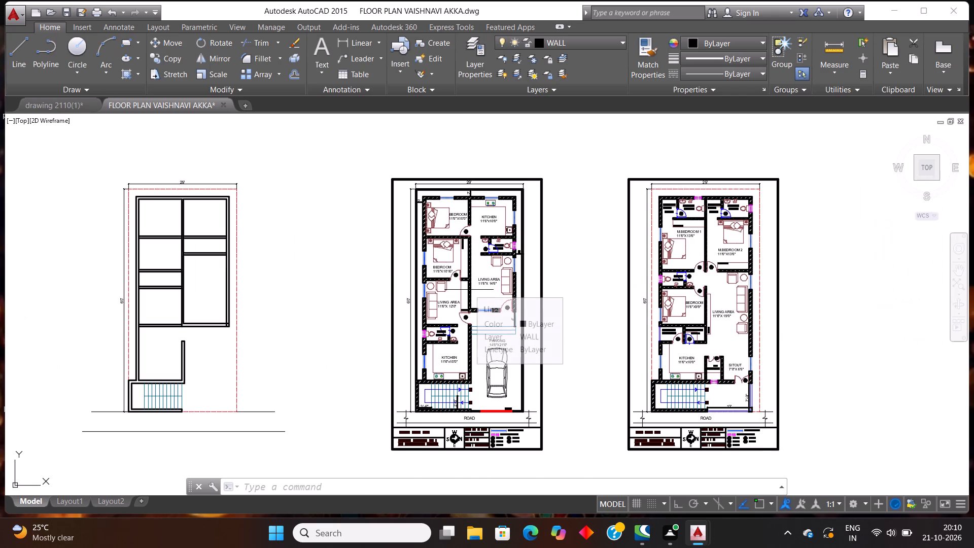
pyautogui.scroll(1, 469, 290)
pyautogui.scroll(-2, 469, 290)
pyautogui.scroll(2, 490, 259)
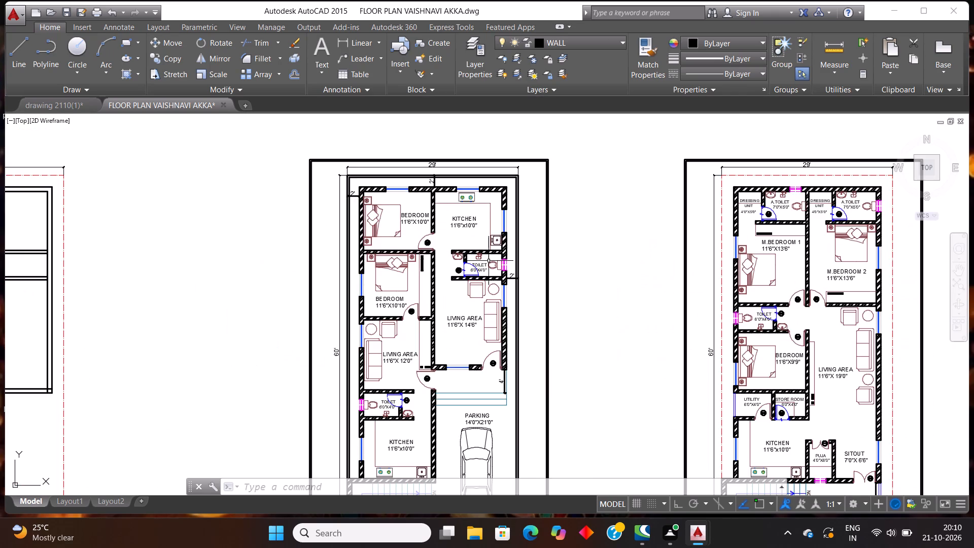
pyautogui.scroll(1, 489, 261)
pyautogui.scroll(-1, 489, 261)
pyautogui.scroll(1, 466, 237)
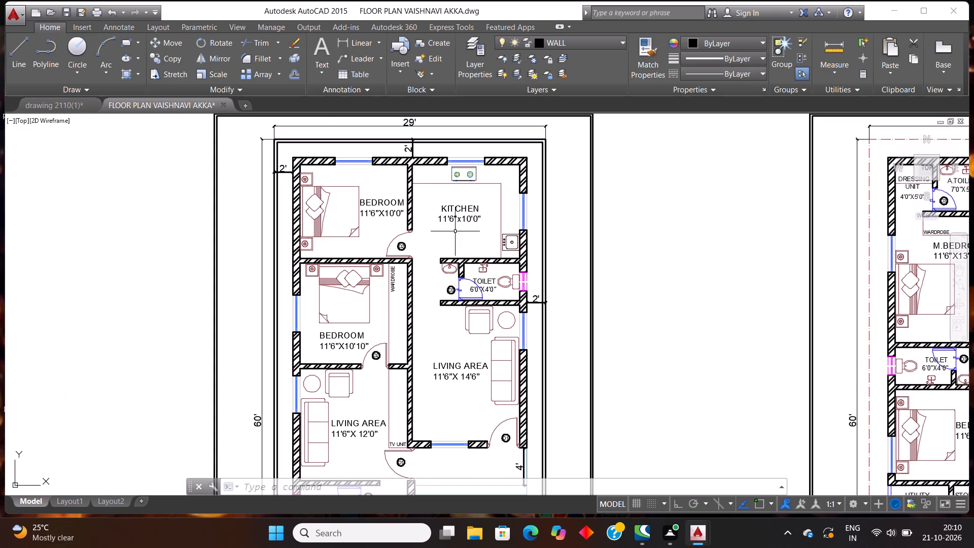
pyautogui.scroll(2, 349, 221)
pyautogui.scroll(-1, 349, 221)
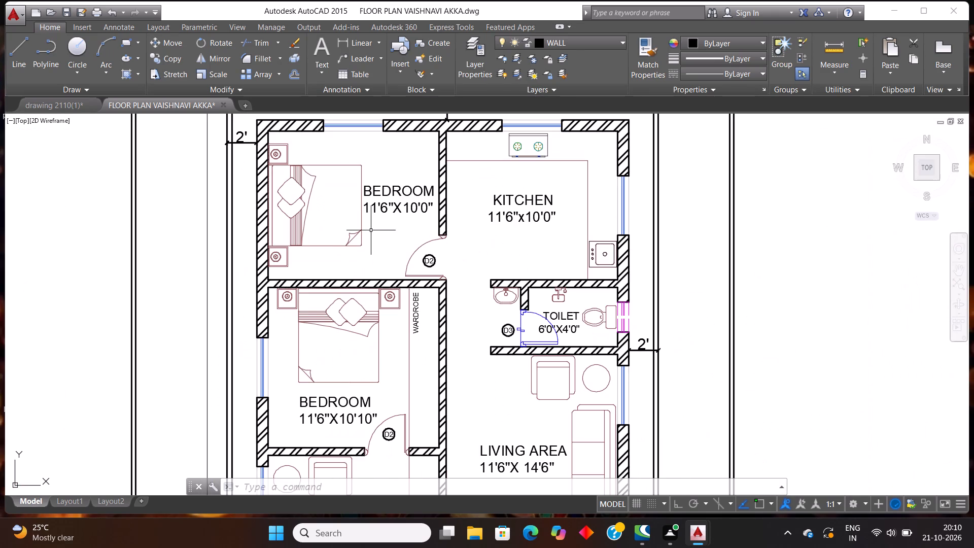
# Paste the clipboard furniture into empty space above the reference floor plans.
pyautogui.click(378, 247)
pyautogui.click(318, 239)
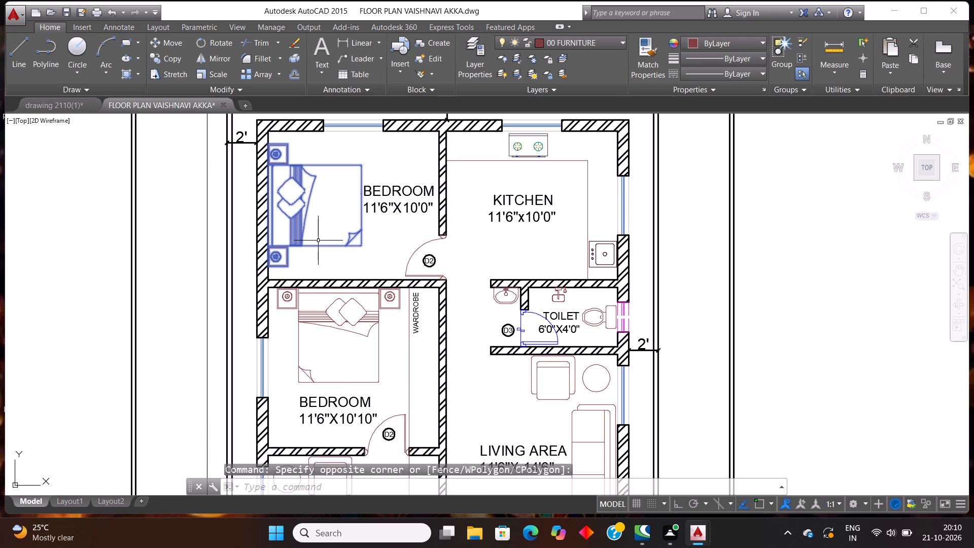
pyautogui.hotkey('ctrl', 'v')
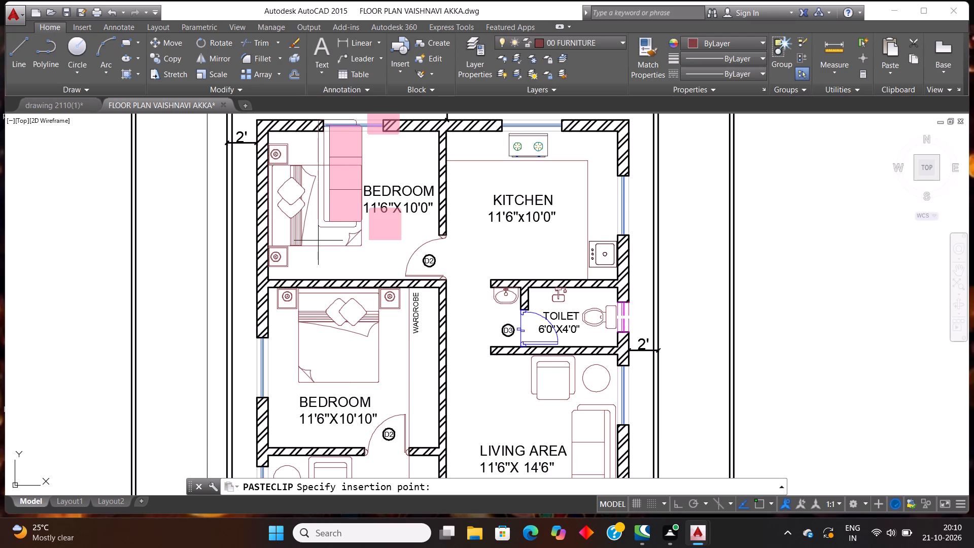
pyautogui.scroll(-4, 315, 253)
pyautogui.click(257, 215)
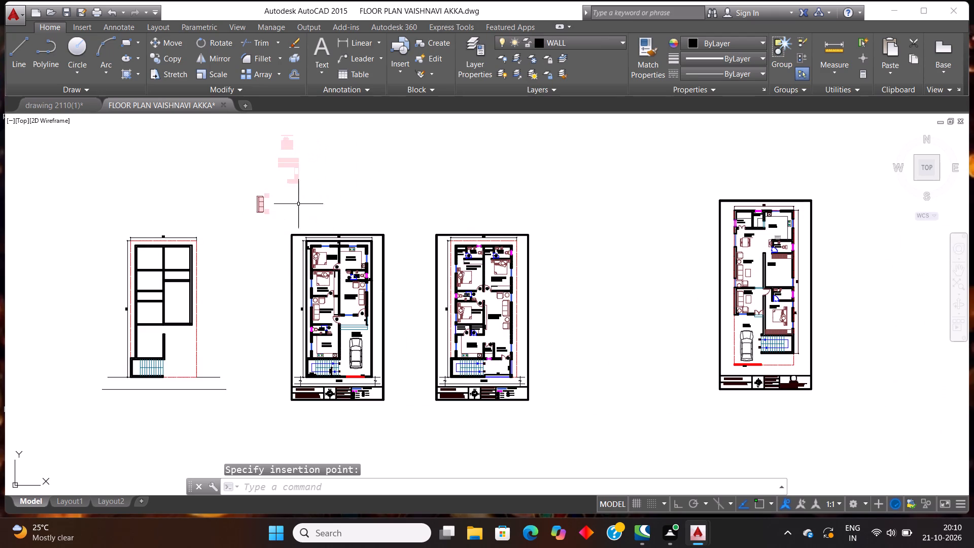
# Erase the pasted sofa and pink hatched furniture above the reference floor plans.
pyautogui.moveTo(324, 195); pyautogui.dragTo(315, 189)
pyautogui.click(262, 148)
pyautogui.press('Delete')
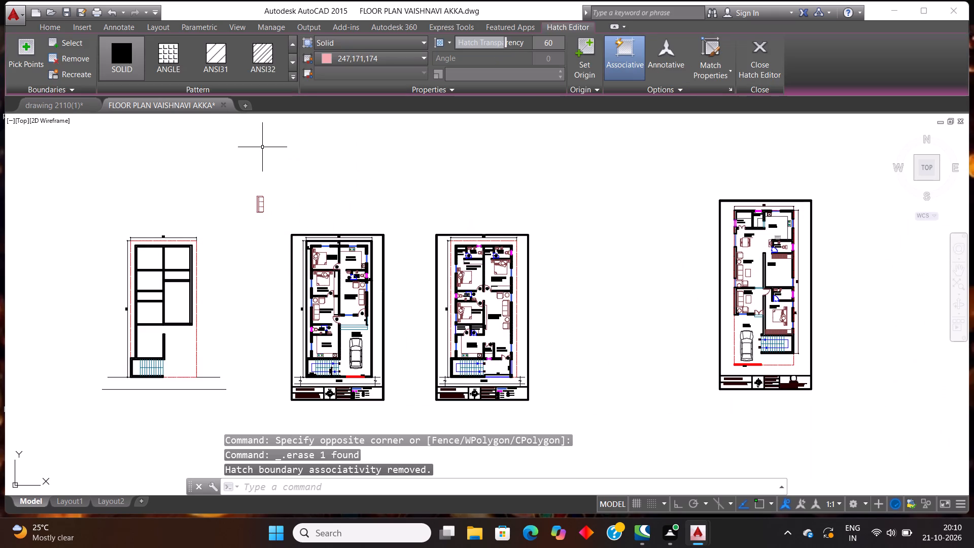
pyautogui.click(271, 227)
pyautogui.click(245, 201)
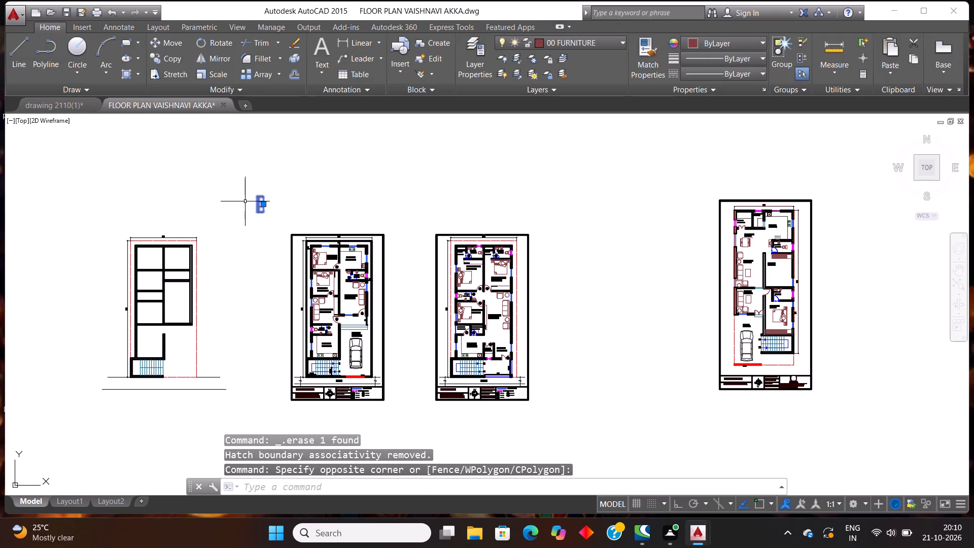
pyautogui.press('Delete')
# Copy the bed with bedside tables from the 11'6"X10'0" bedroom into drawing 2110(1), placing it outside the plan near the sofa.
pyautogui.scroll(1, 311, 290)
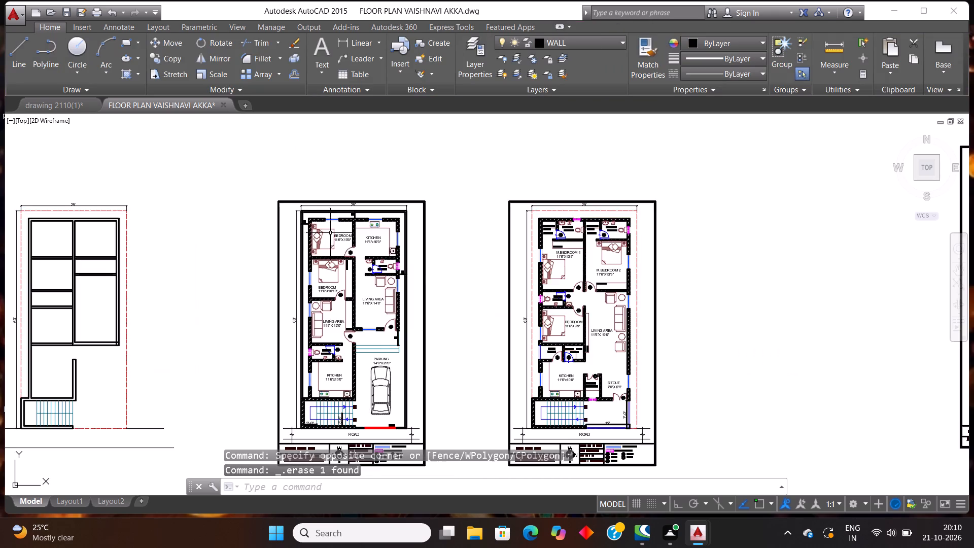
pyautogui.scroll(3, 330, 232)
pyautogui.click(370, 195)
pyautogui.click(313, 209)
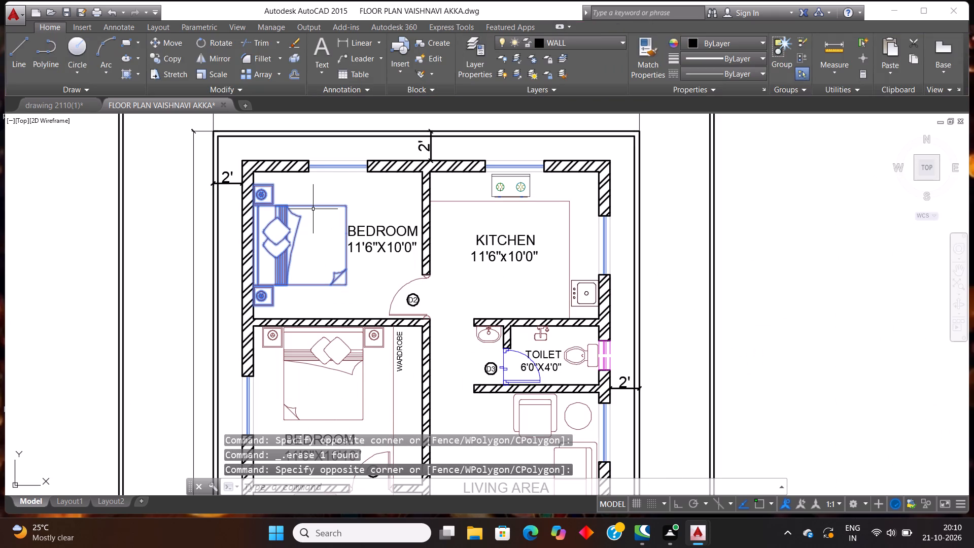
pyautogui.hotkey('ctrl', 'c')
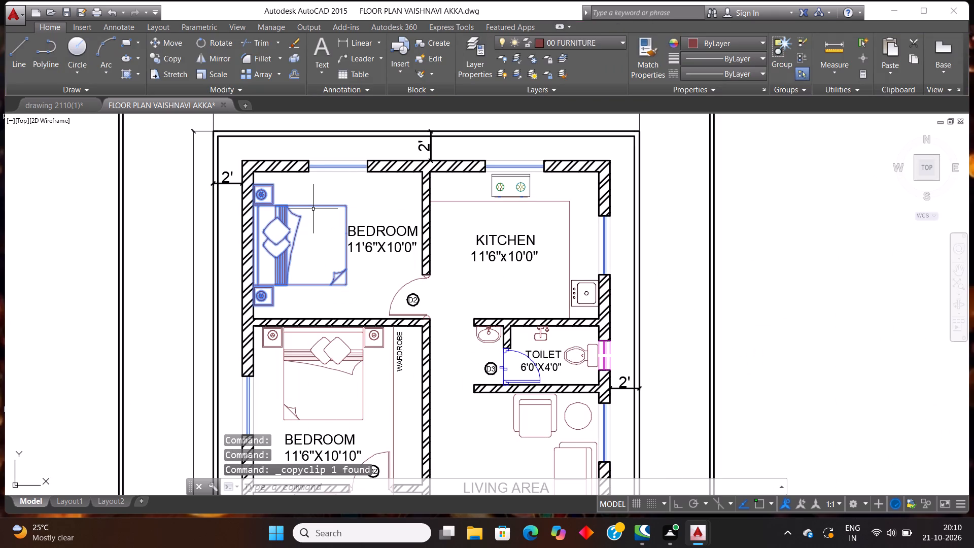
pyautogui.click(53, 108)
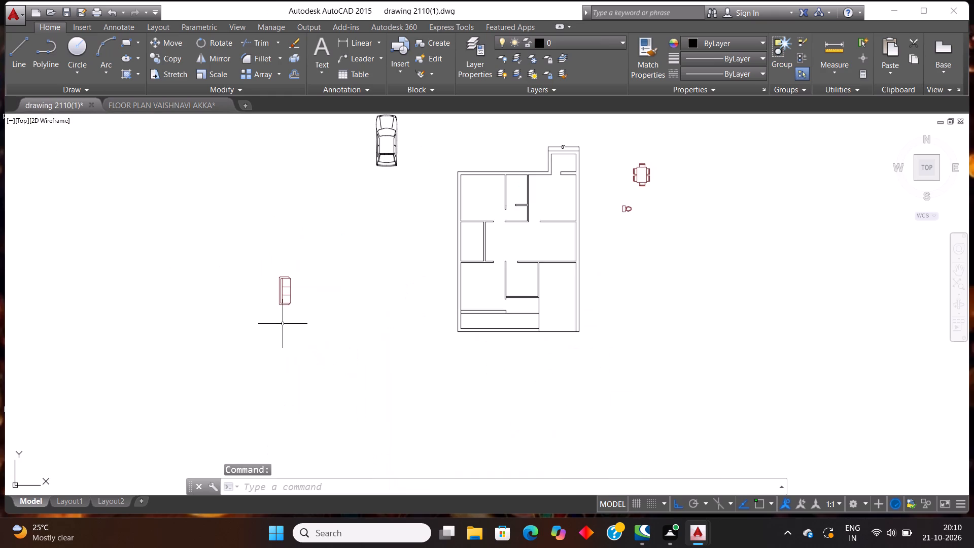
pyautogui.hotkey('ctrl', 'v')
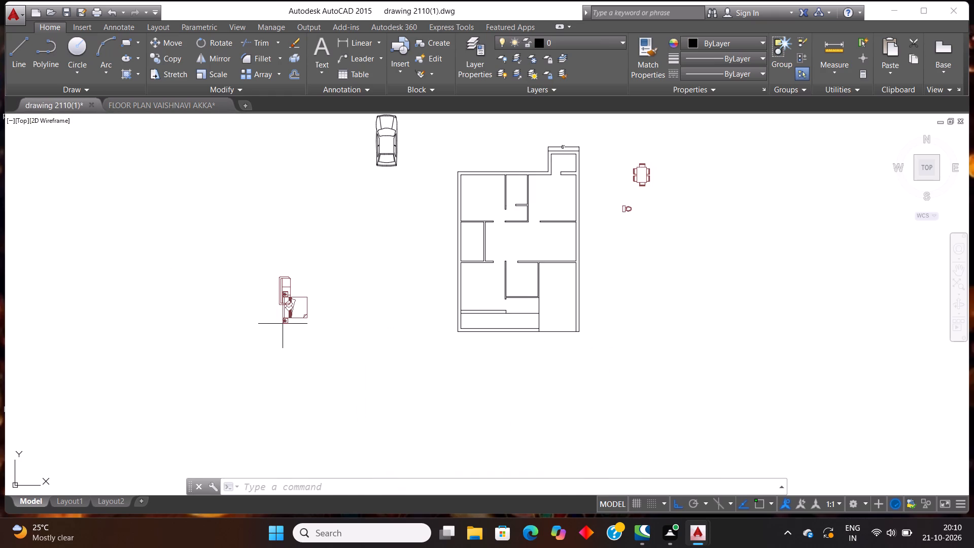
pyautogui.click(357, 268)
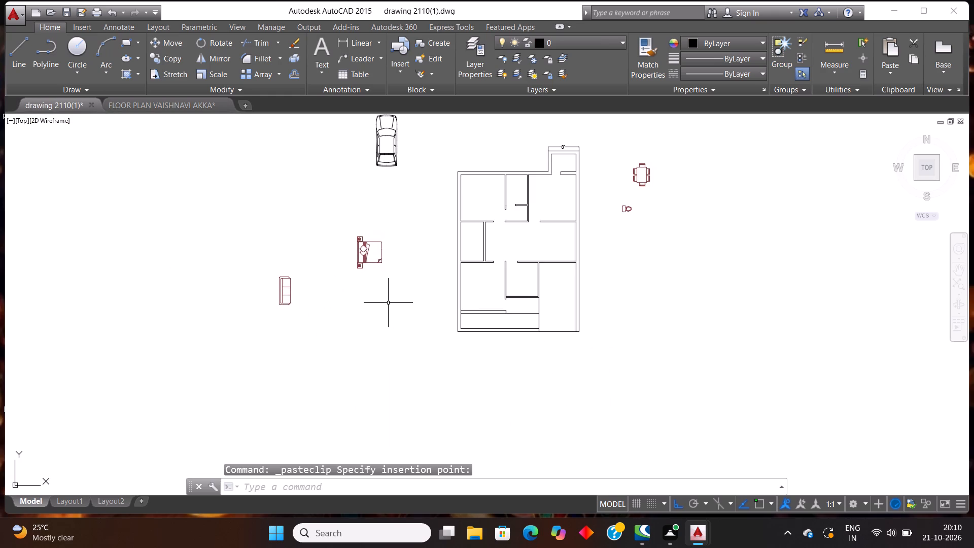
# Copy the car standing outside the plan and paste the copy into the parking bay at the plan's lower-right corner.
pyautogui.scroll(-2, 396, 228)
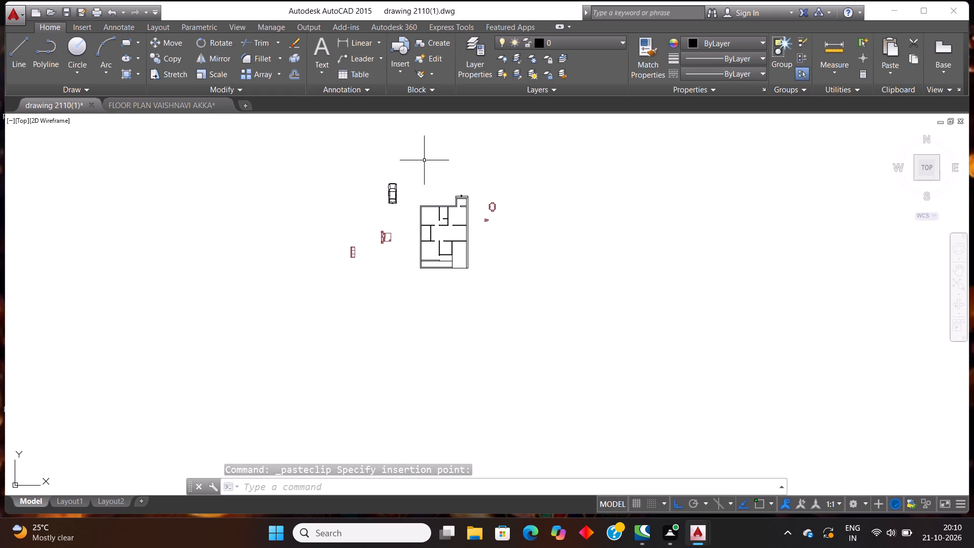
pyautogui.scroll(2, 415, 177)
pyautogui.click(376, 238)
pyautogui.click(295, 136)
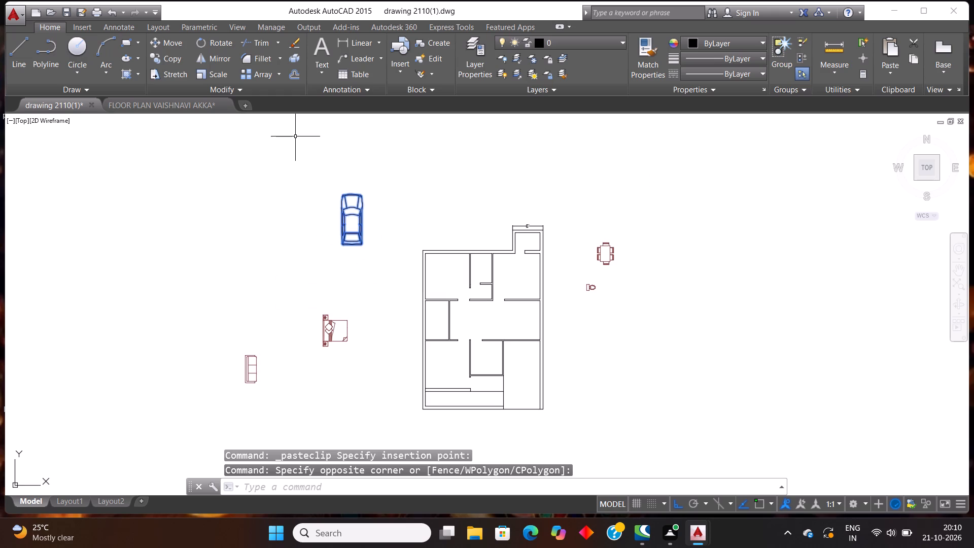
pyautogui.hotkey('ctrl', 'c')
pyautogui.hotkey('ctrl', 'v')
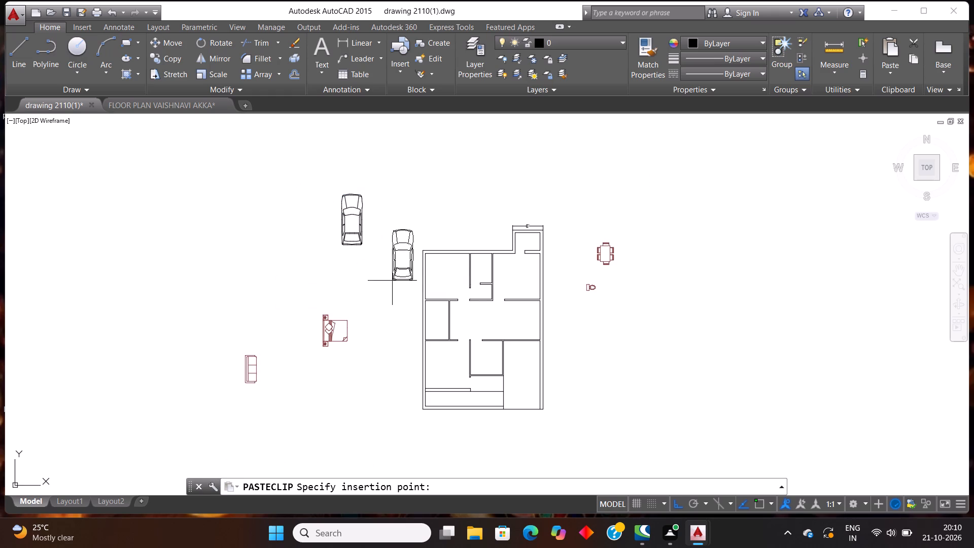
pyautogui.scroll(-1, 468, 321)
pyautogui.scroll(3, 504, 369)
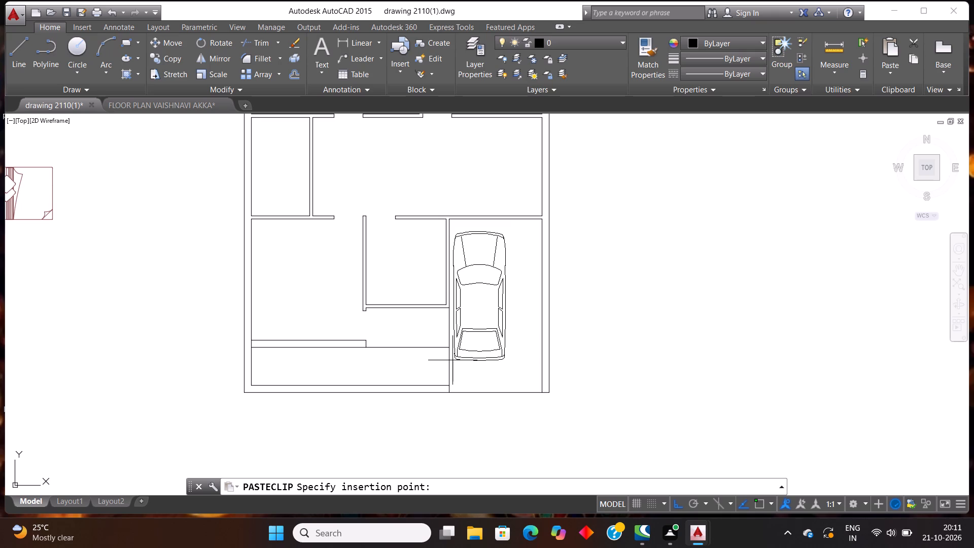
pyautogui.click(453, 357)
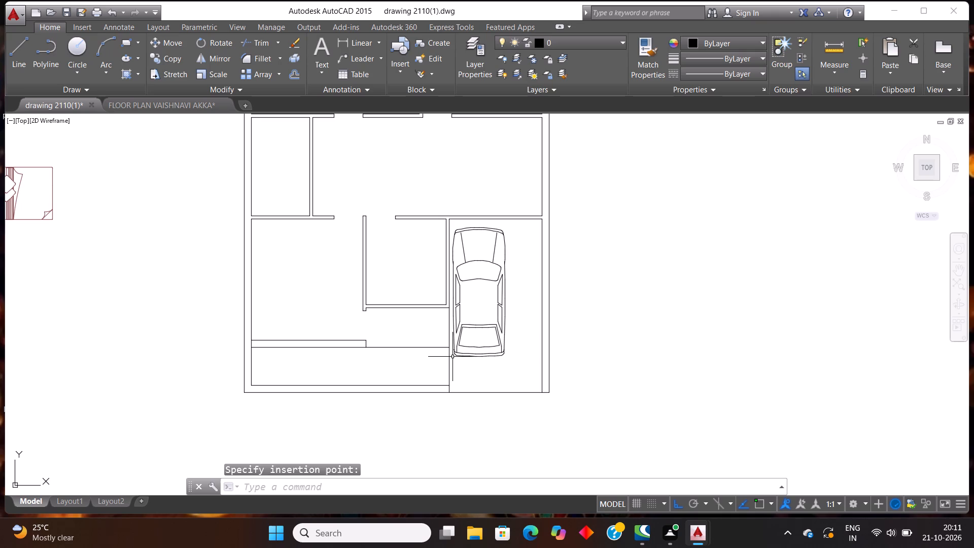
# Switch to the reference floor plan drawing and examine its furnished layouts for further furniture to copy.
pyautogui.scroll(-3, 497, 351)
pyautogui.scroll(2, 450, 341)
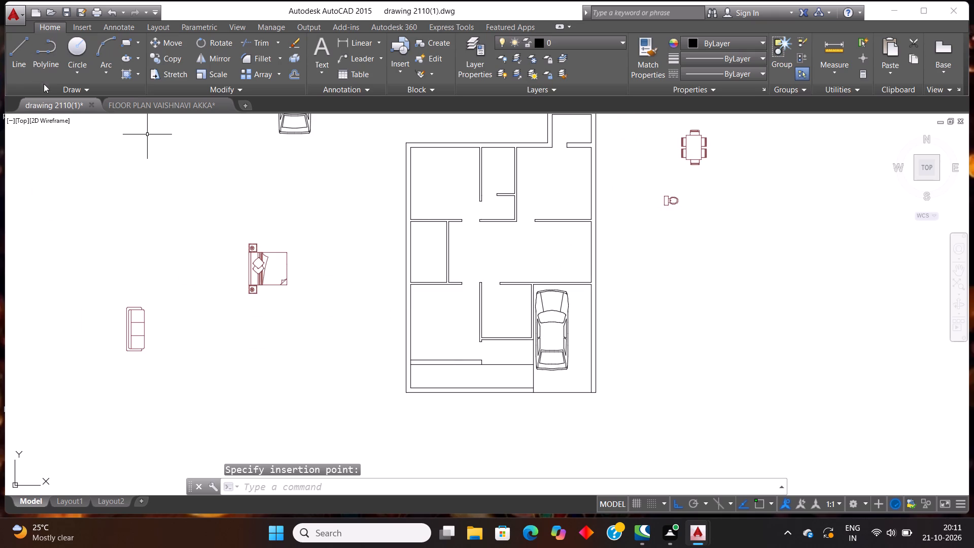
pyautogui.click(52, 107)
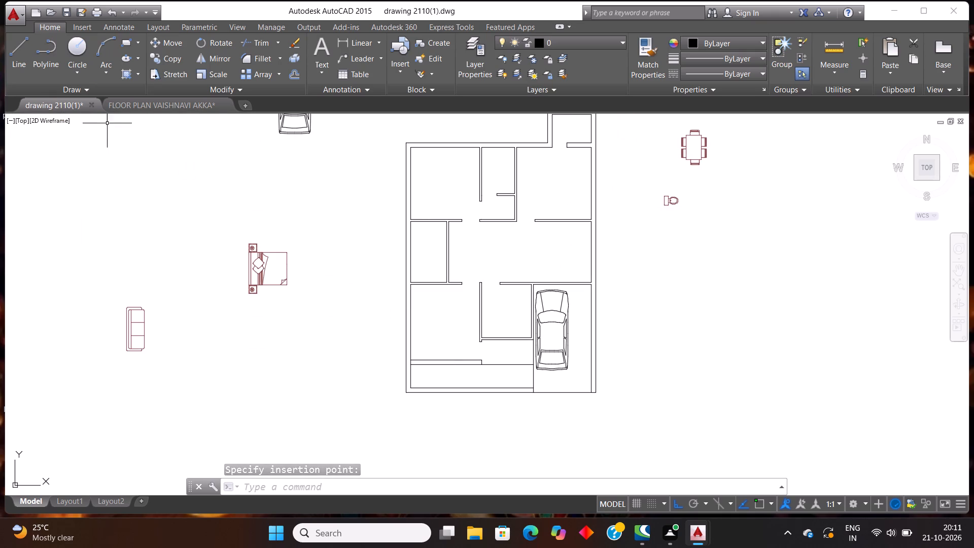
pyautogui.click(146, 110)
pyautogui.scroll(-2, 223, 201)
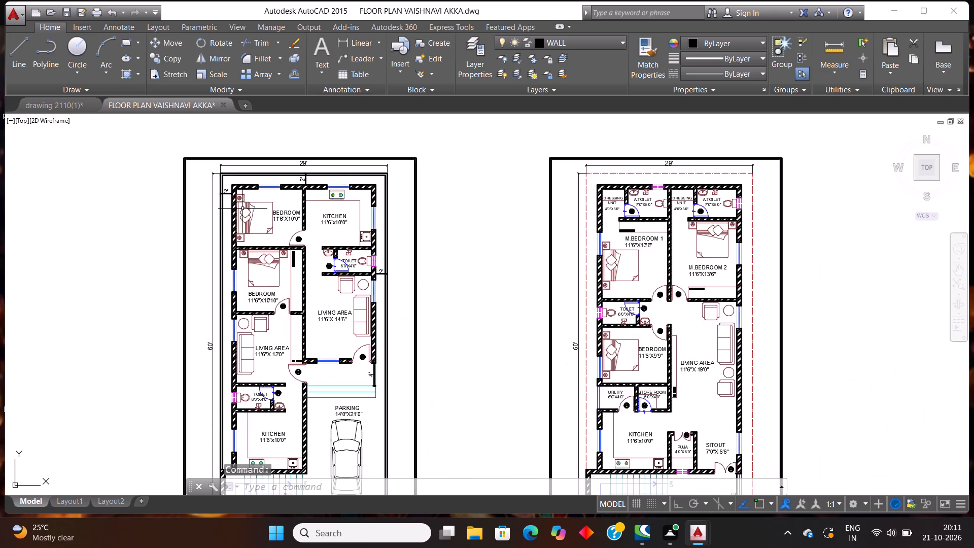
pyautogui.scroll(-1, 251, 209)
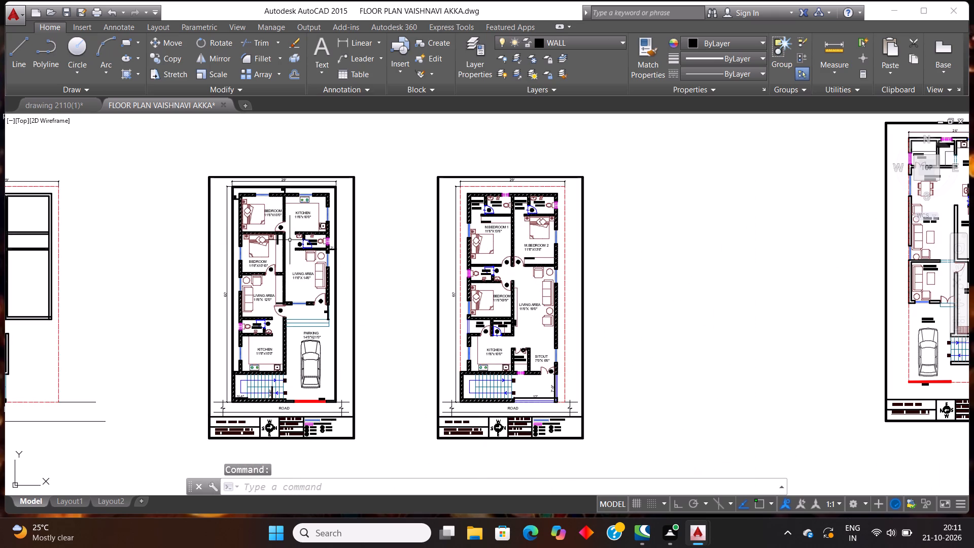
pyautogui.scroll(-1, 288, 241)
pyautogui.scroll(2, 223, 217)
pyautogui.scroll(1, 393, 291)
pyautogui.scroll(-1, 387, 286)
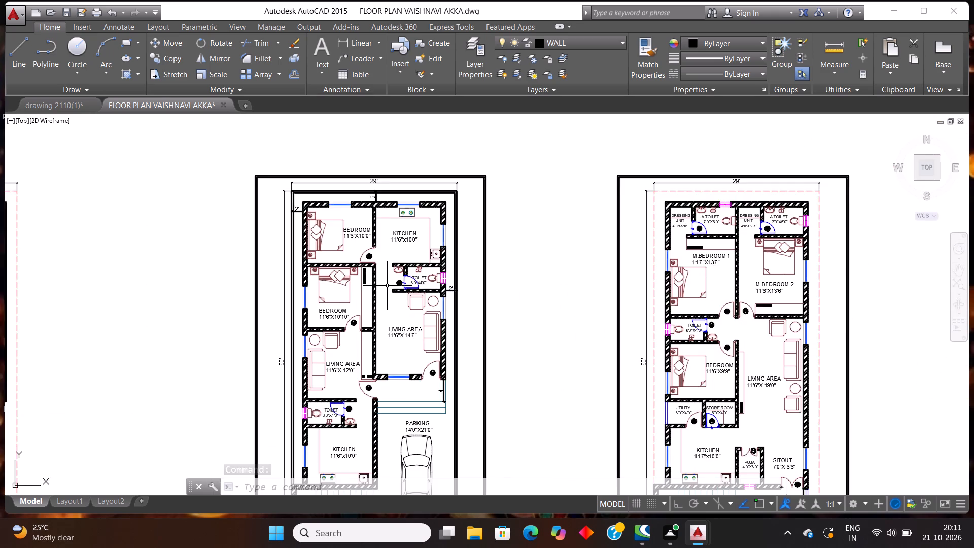
pyautogui.scroll(1, 421, 286)
pyautogui.scroll(1, 368, 270)
pyautogui.scroll(-2, 368, 270)
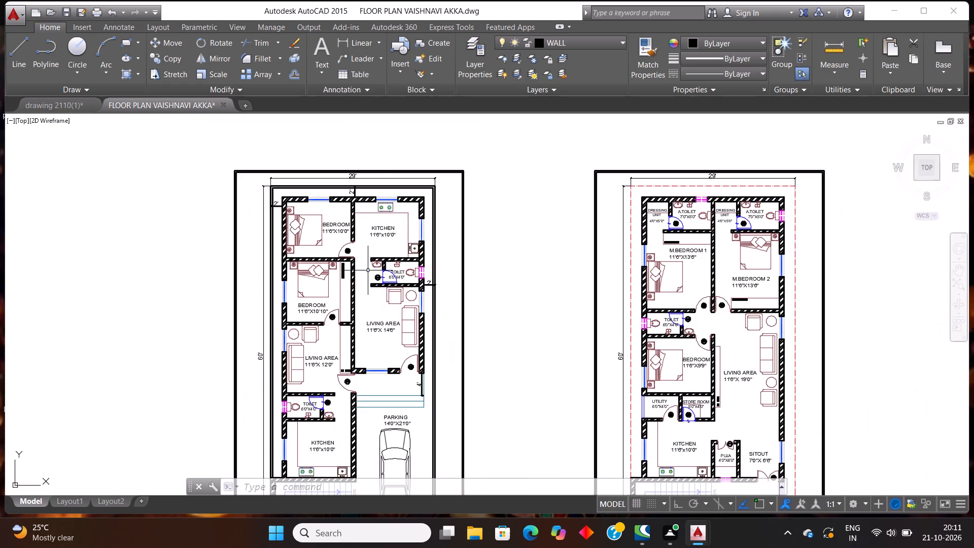
pyautogui.scroll(2, 368, 270)
pyautogui.scroll(-3, 368, 270)
pyautogui.scroll(2, 368, 270)
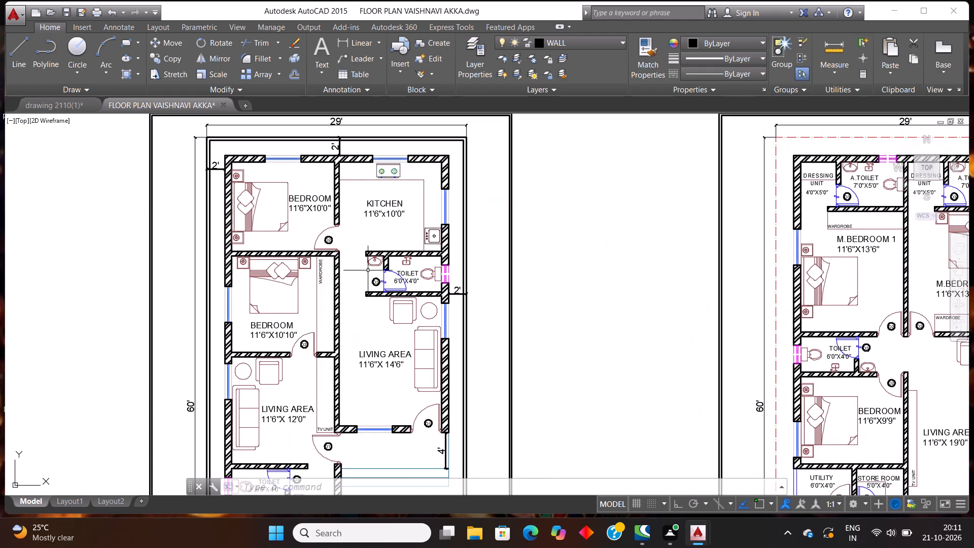
pyautogui.scroll(-2, 368, 270)
pyautogui.scroll(2, 365, 293)
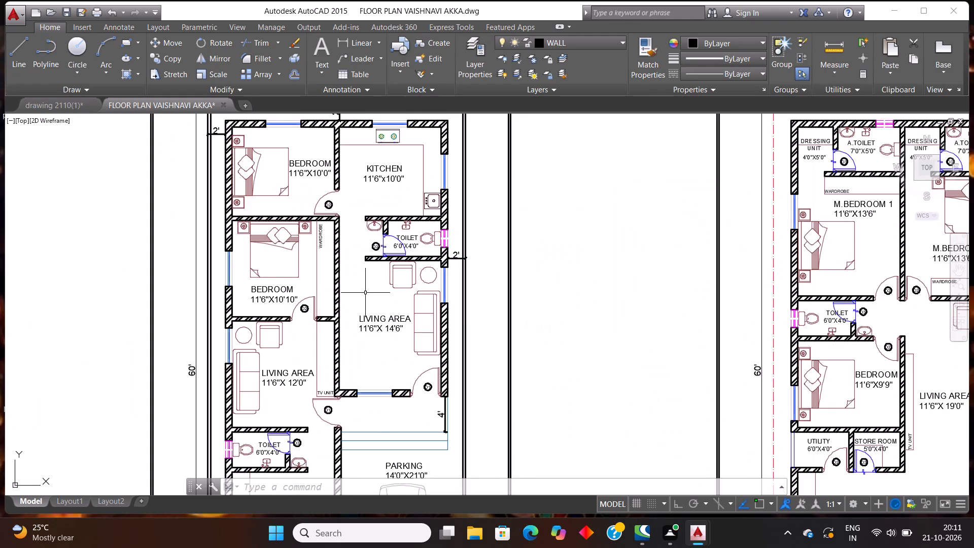
pyautogui.scroll(-1, 365, 293)
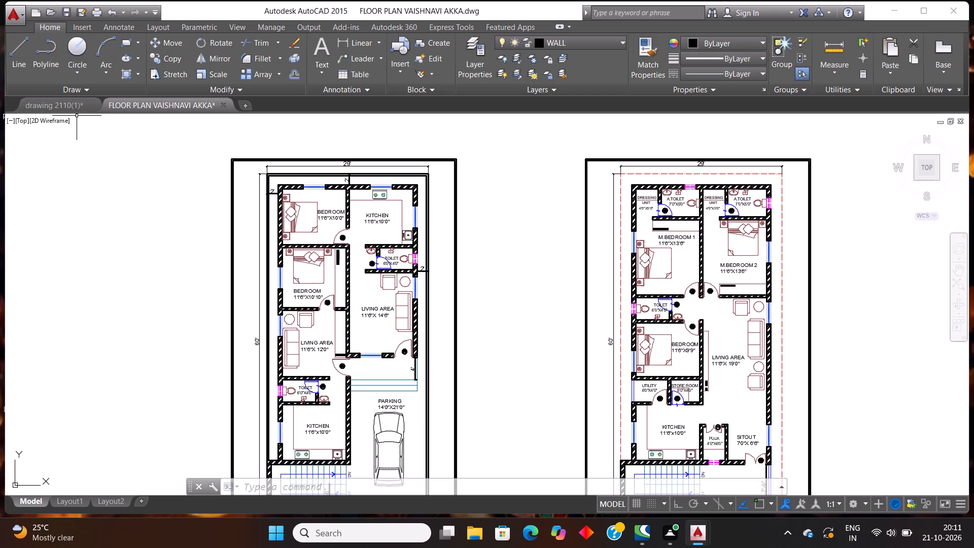
# Copy the armchair from the 11'6"X 12'0" living area into drawing 2110(1), placing it just above the sofa outside the plan.
pyautogui.scroll(-1, 268, 284)
pyautogui.scroll(3, 291, 322)
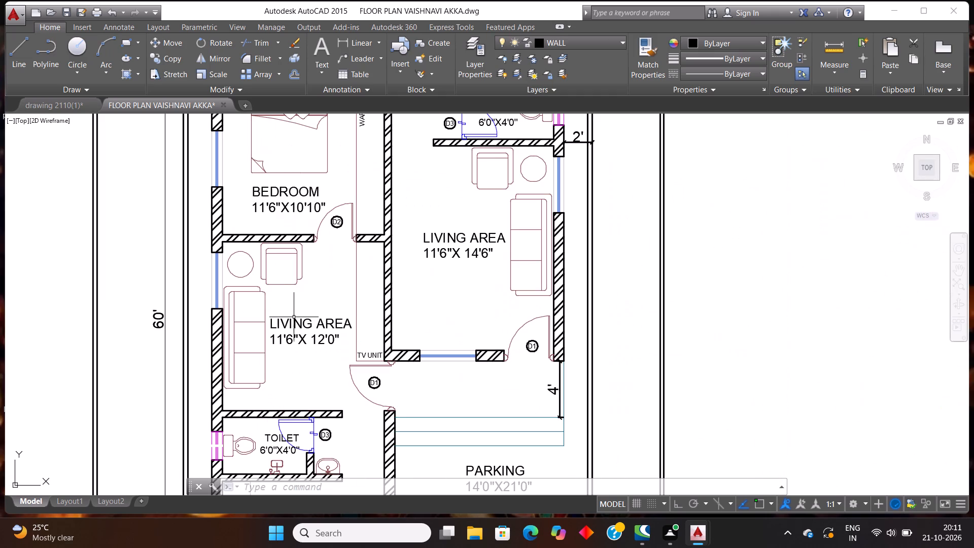
pyautogui.scroll(1, 281, 212)
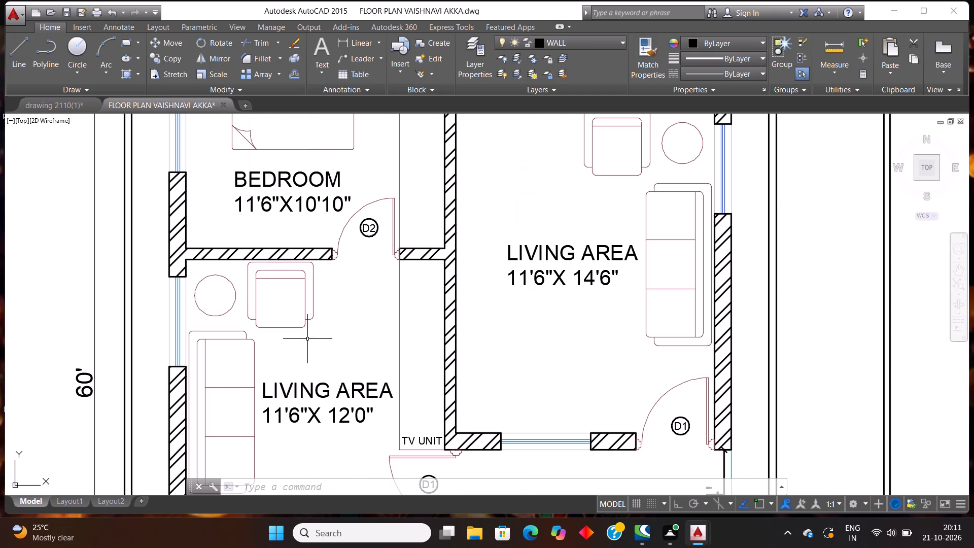
pyautogui.click(309, 335)
pyautogui.click(276, 287)
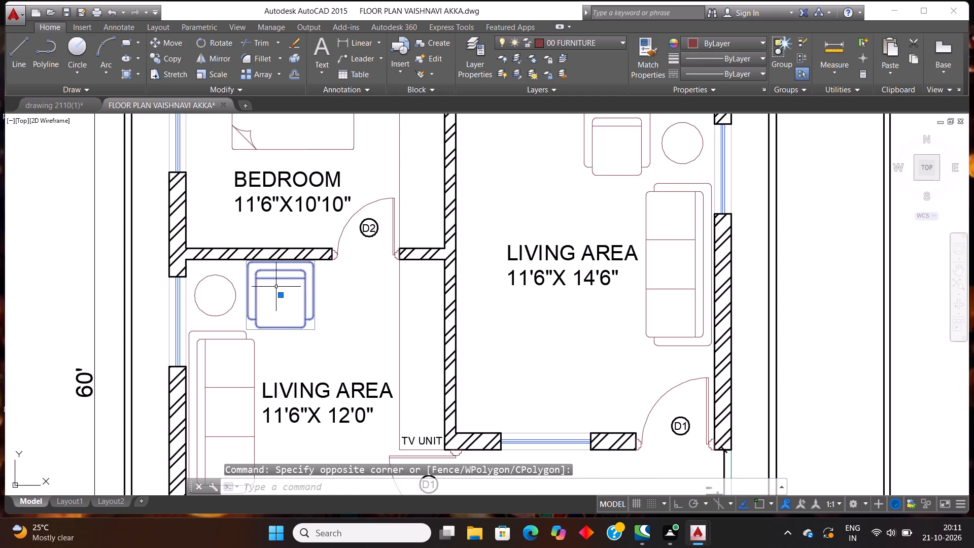
pyautogui.hotkey('ctrl', 'c')
pyautogui.click(36, 99)
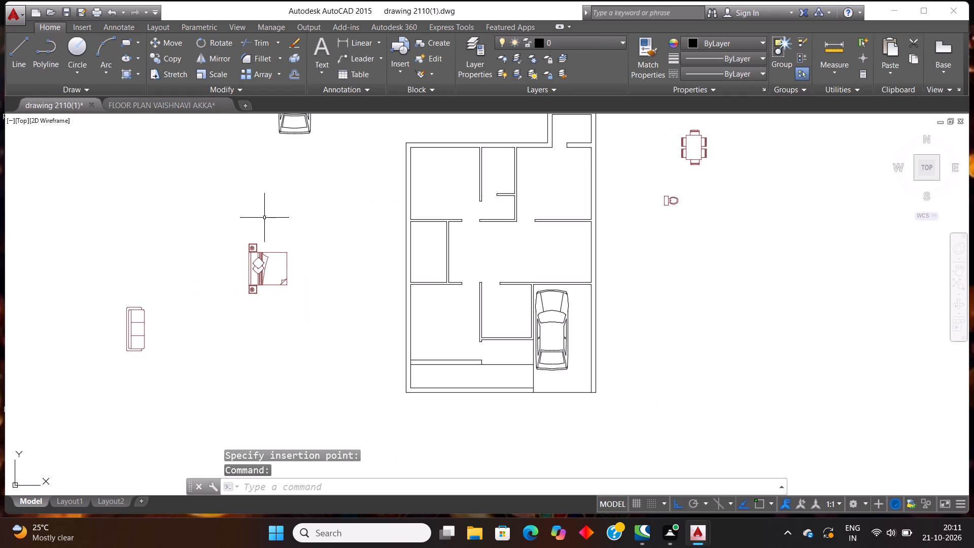
pyautogui.hotkey('ctrl', 'v')
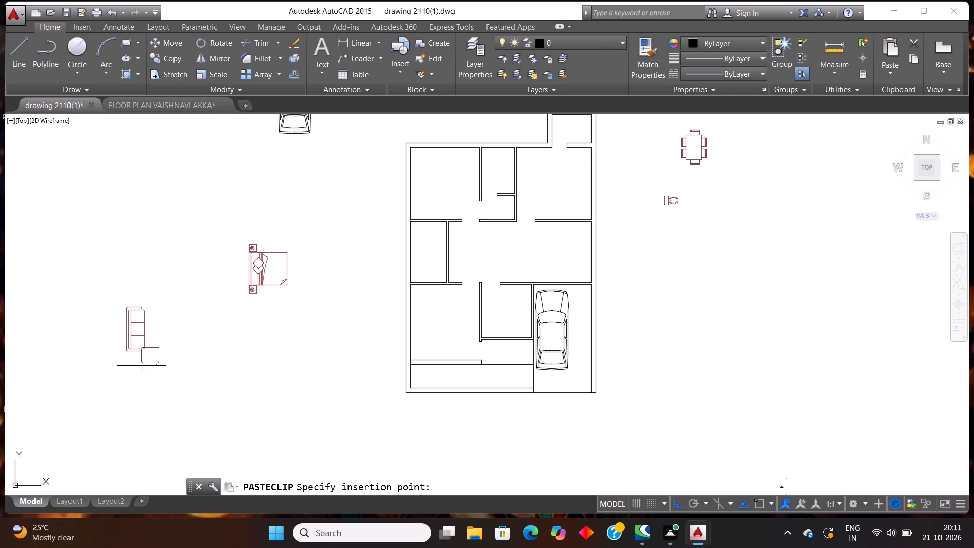
pyautogui.click(147, 307)
pyautogui.moveTo(186, 332); pyautogui.dragTo(183, 323)
pyautogui.click(150, 262)
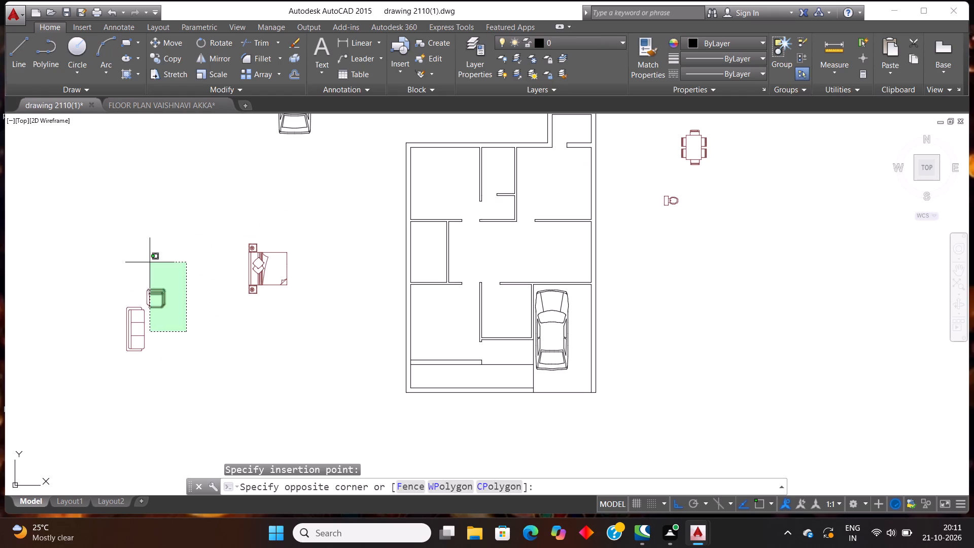
pyautogui.press('Escape')
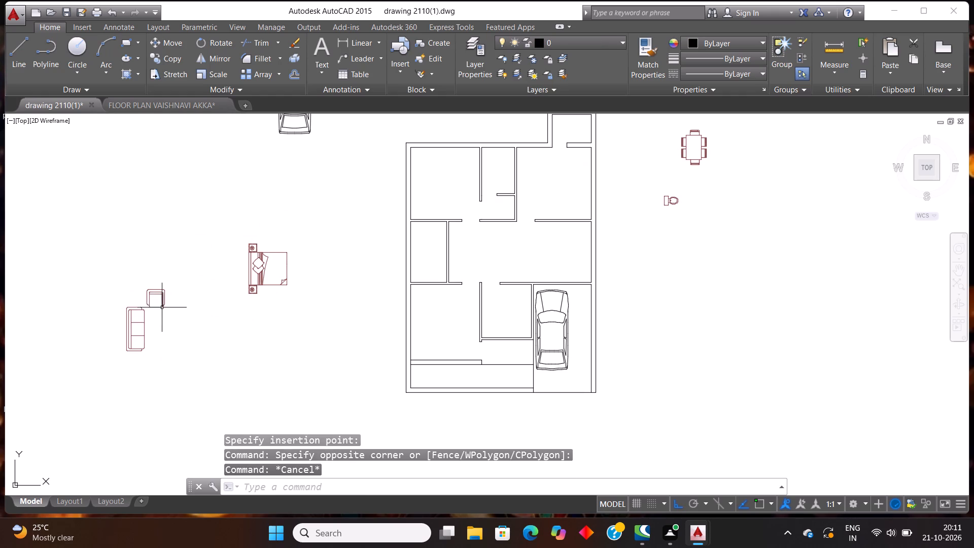
# Mirror the pasted armchair about a horizontal line along its back edge, keeping the original.
pyautogui.scroll(2, 115, 292)
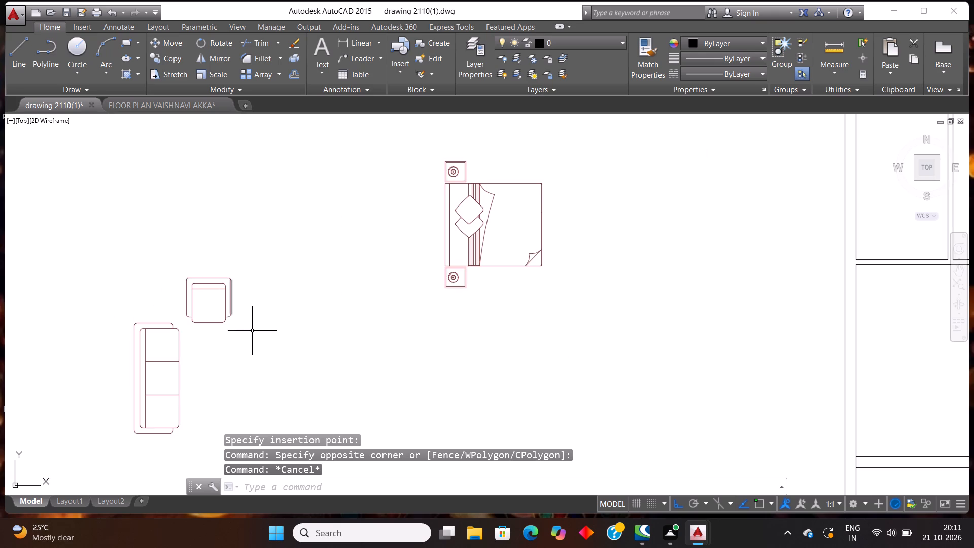
pyautogui.click(252, 338)
pyautogui.click(182, 244)
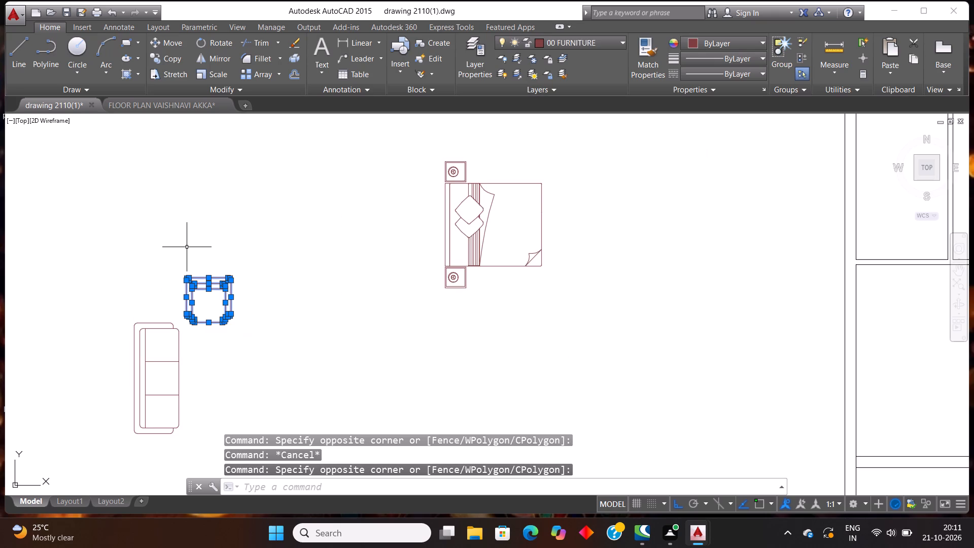
pyautogui.press('m')
pyautogui.press('i')
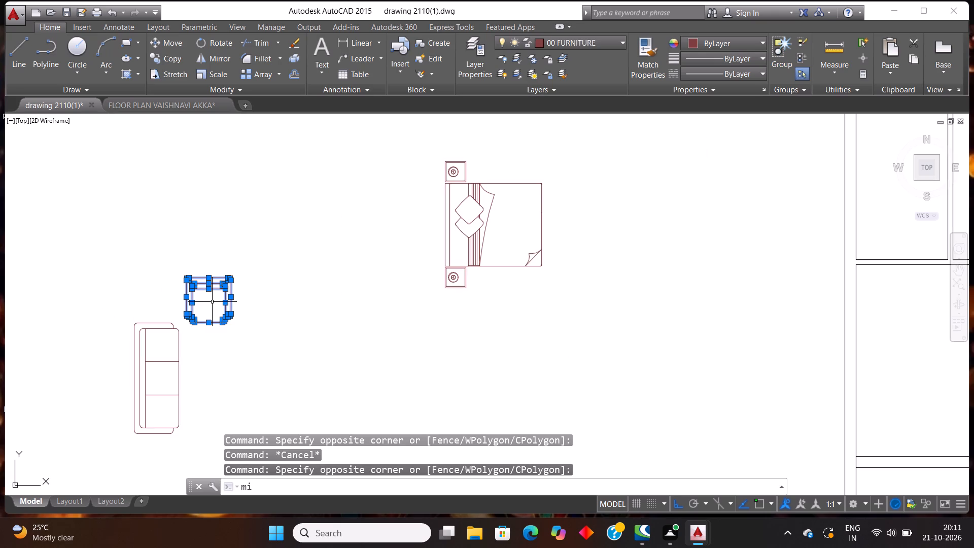
pyautogui.press('Return')
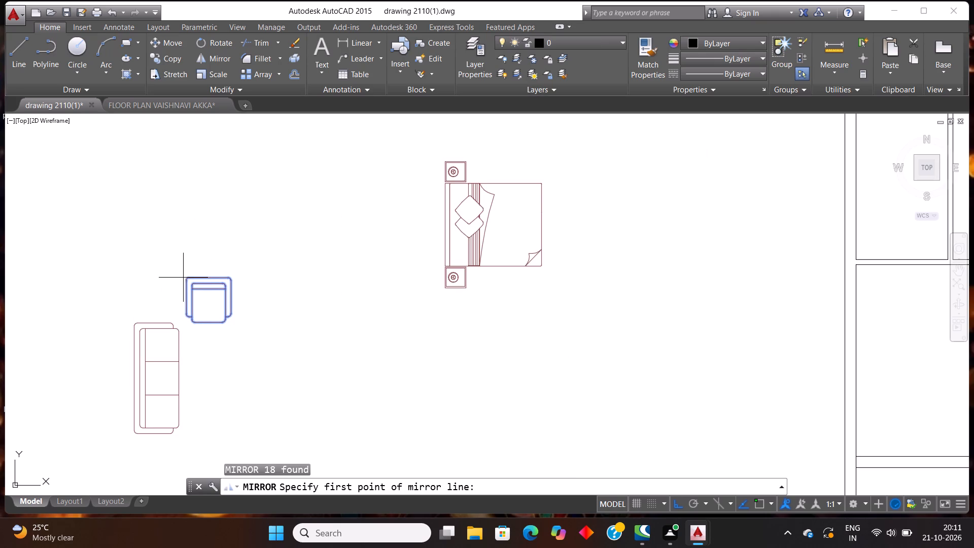
pyautogui.click(186, 279)
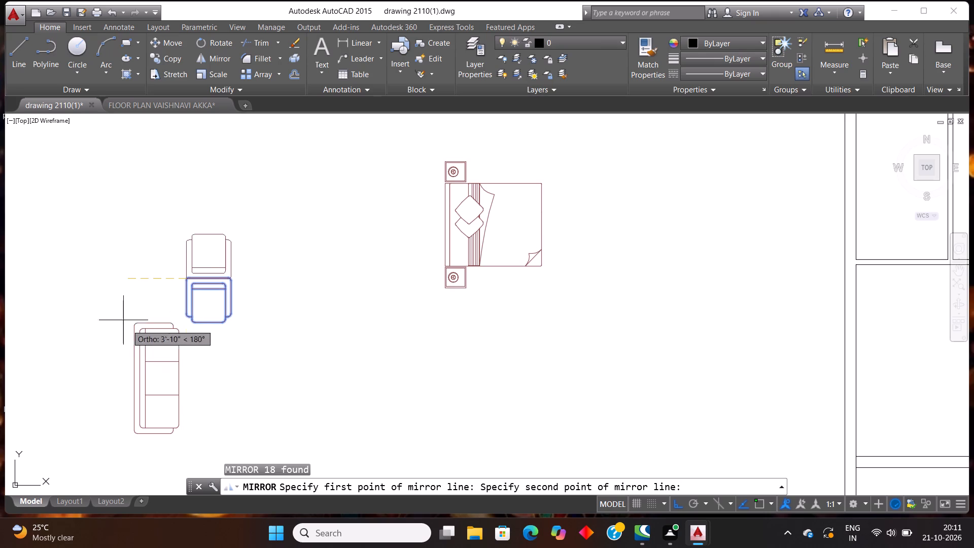
pyautogui.click(100, 277)
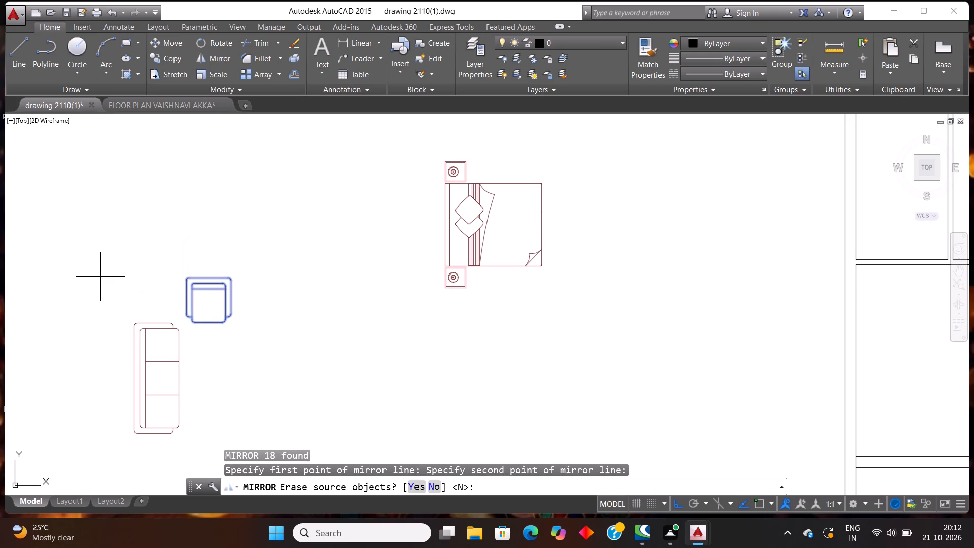
pyautogui.press('n')
pyautogui.press('Return')
pyautogui.moveTo(261, 253); pyautogui.dragTo(252, 241)
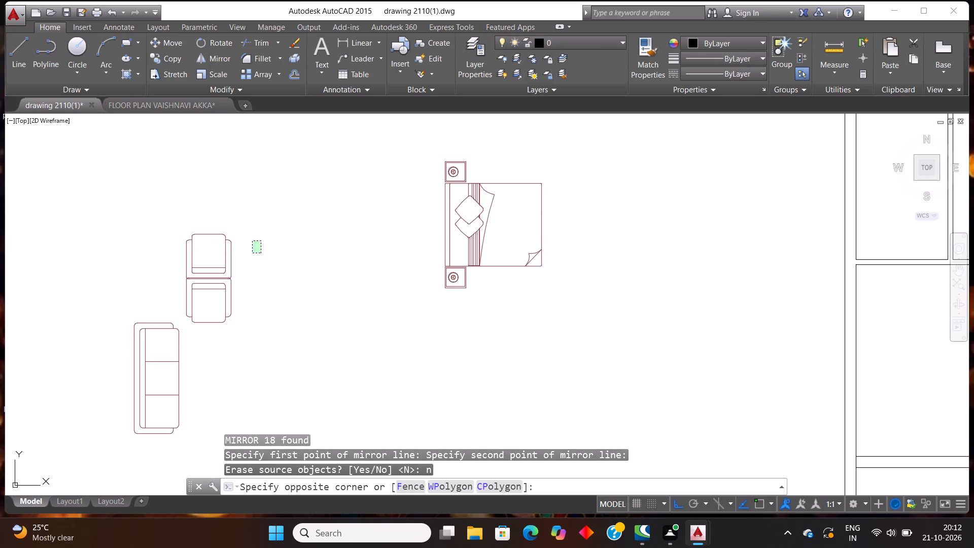
pyautogui.click(134, 214)
pyautogui.press('Escape')
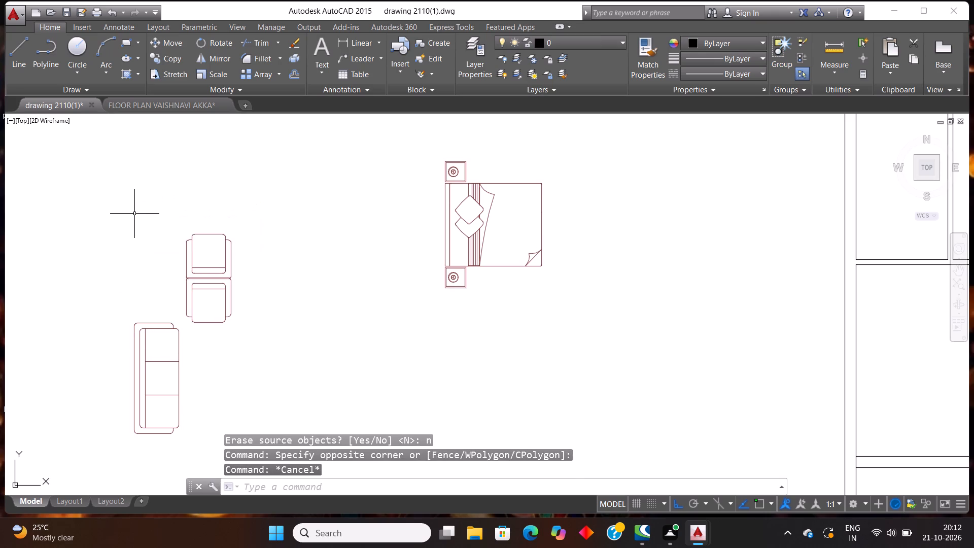
# Move the complete mirrored armchair straight down about 12'-11" to the lower end of the sofa.
pyautogui.scroll(2, 169, 266)
pyautogui.click(352, 288)
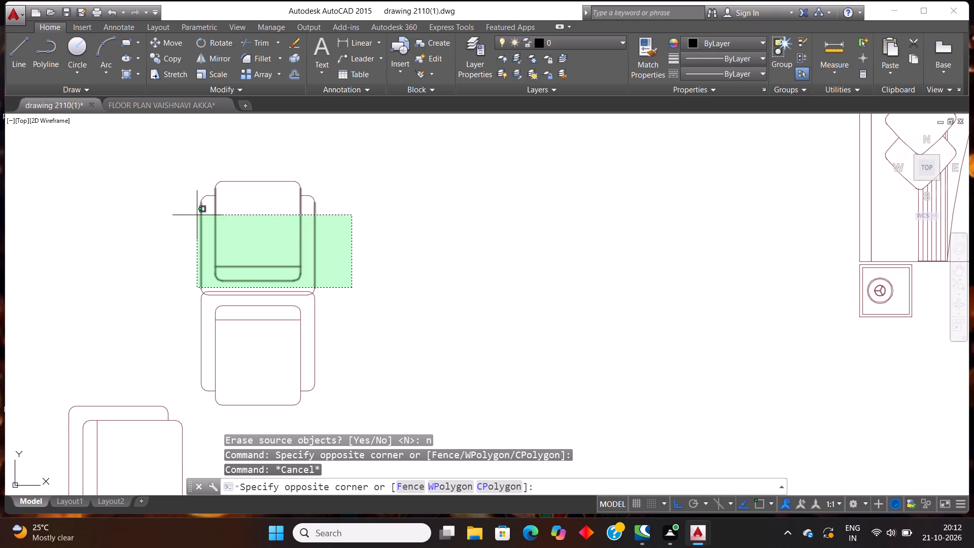
pyautogui.click(170, 174)
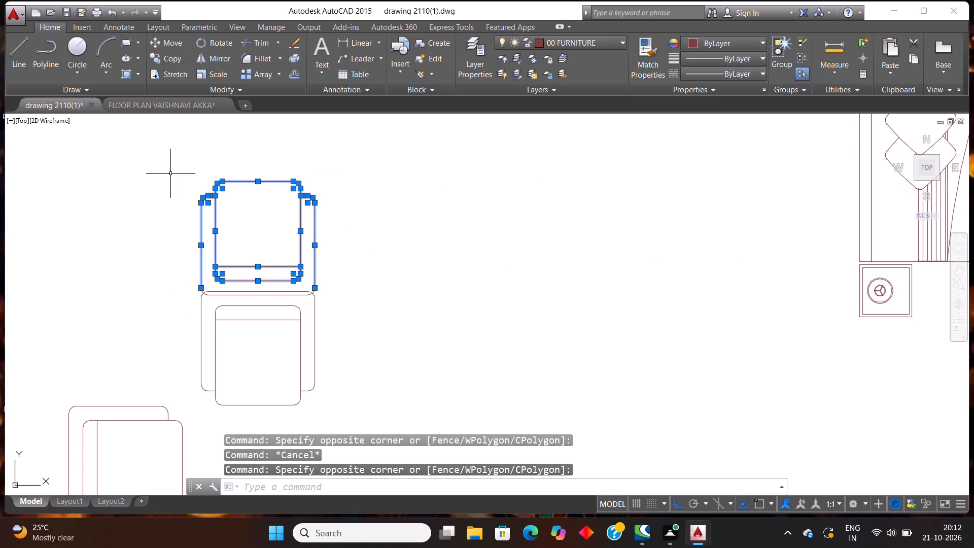
pyautogui.scroll(3, 272, 322)
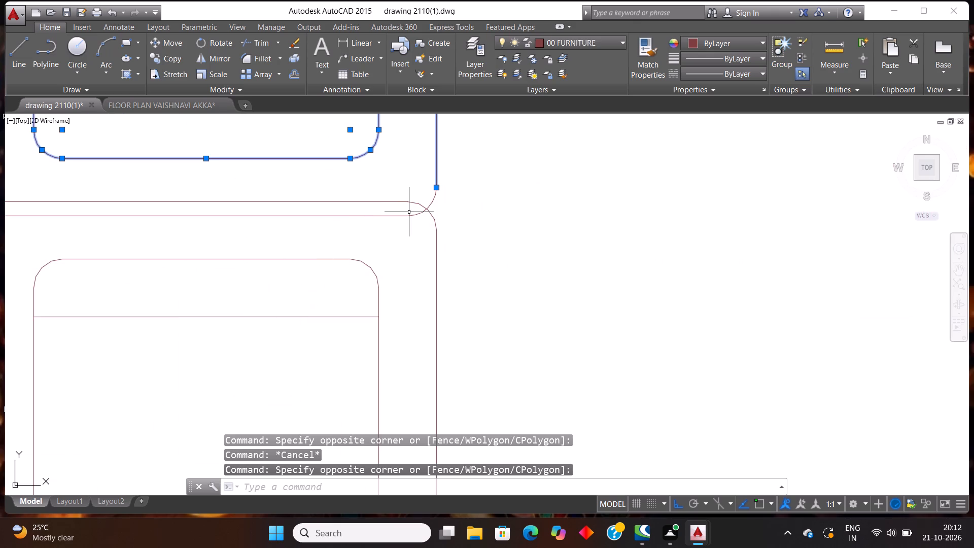
pyautogui.click(412, 216)
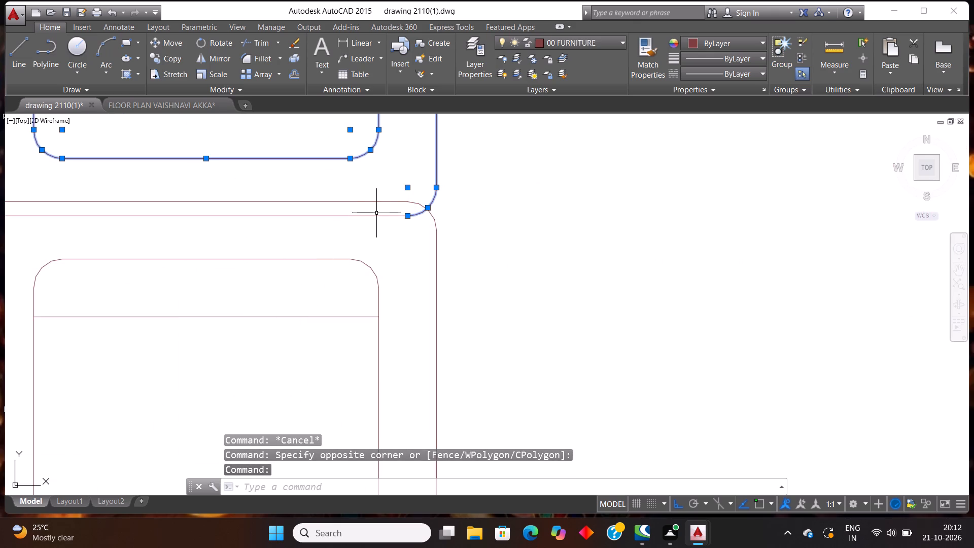
pyautogui.click(364, 216)
pyautogui.scroll(-3, 295, 215)
pyautogui.scroll(2, 196, 215)
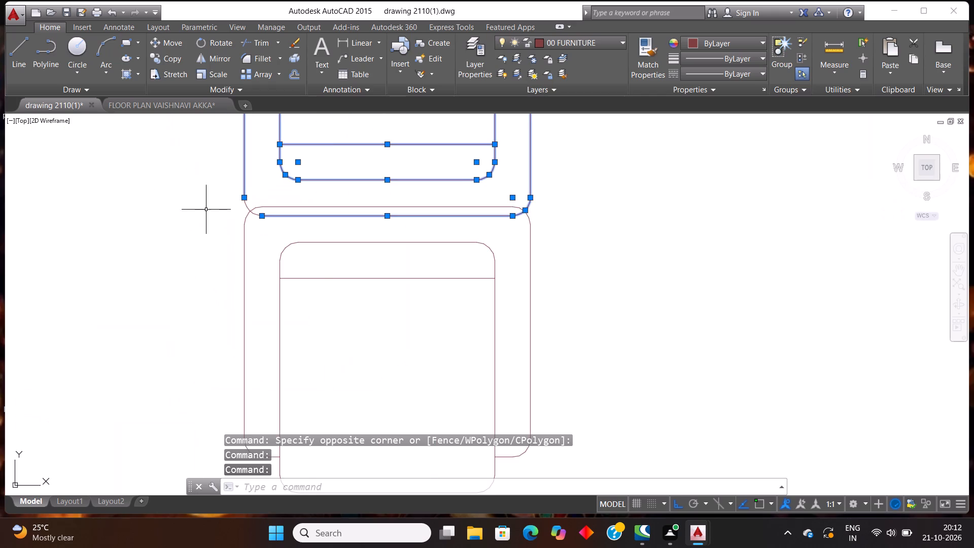
pyautogui.scroll(1, 231, 195)
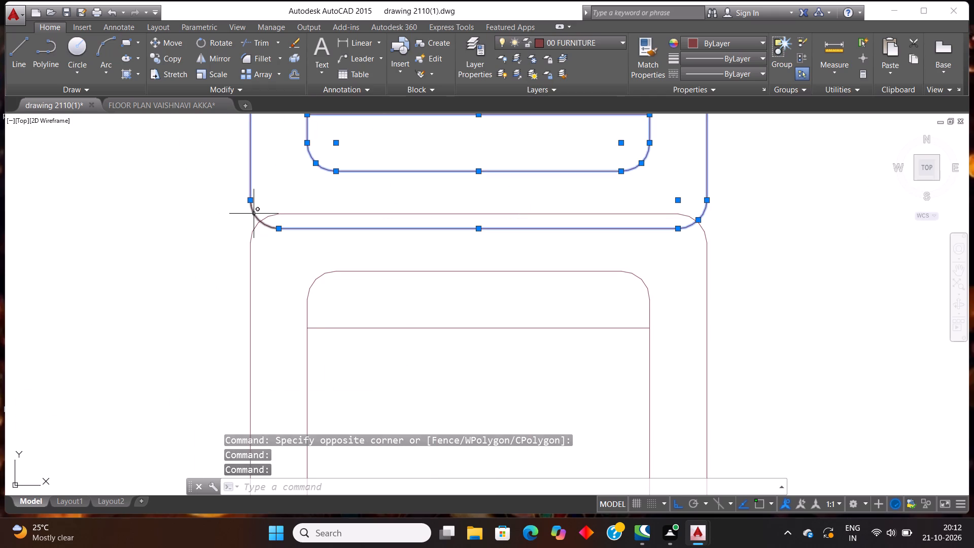
pyautogui.click(254, 214)
pyautogui.scroll(-5, 148, 176)
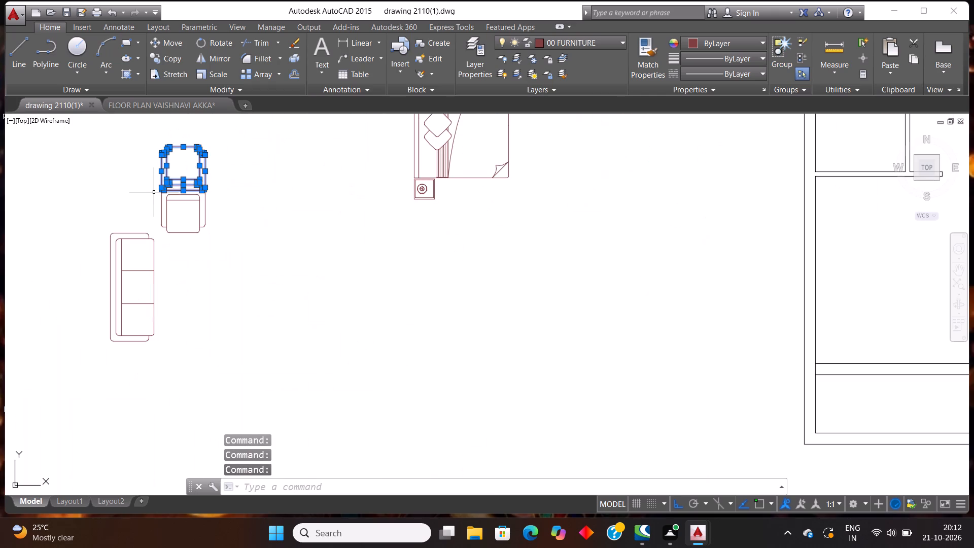
pyautogui.press('m')
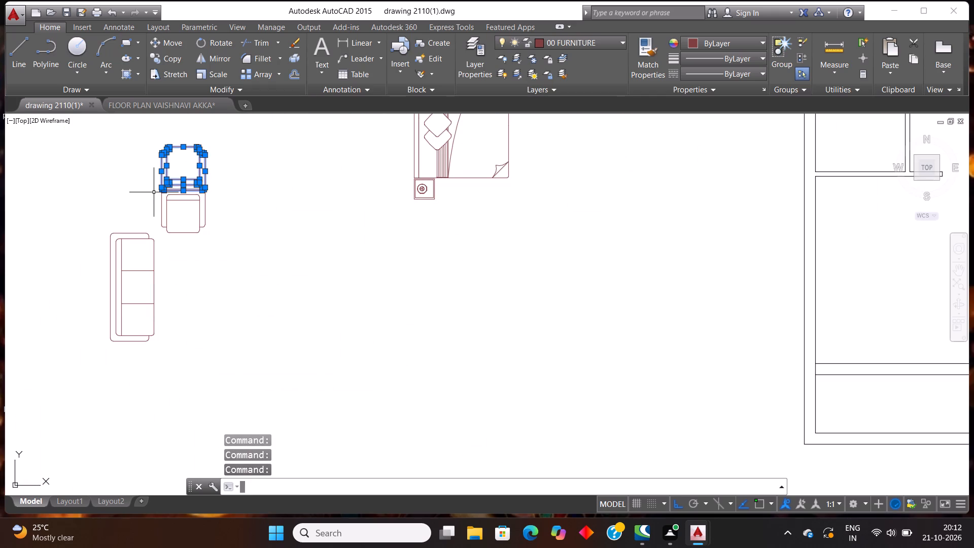
pyautogui.press('Return')
pyautogui.click(194, 147)
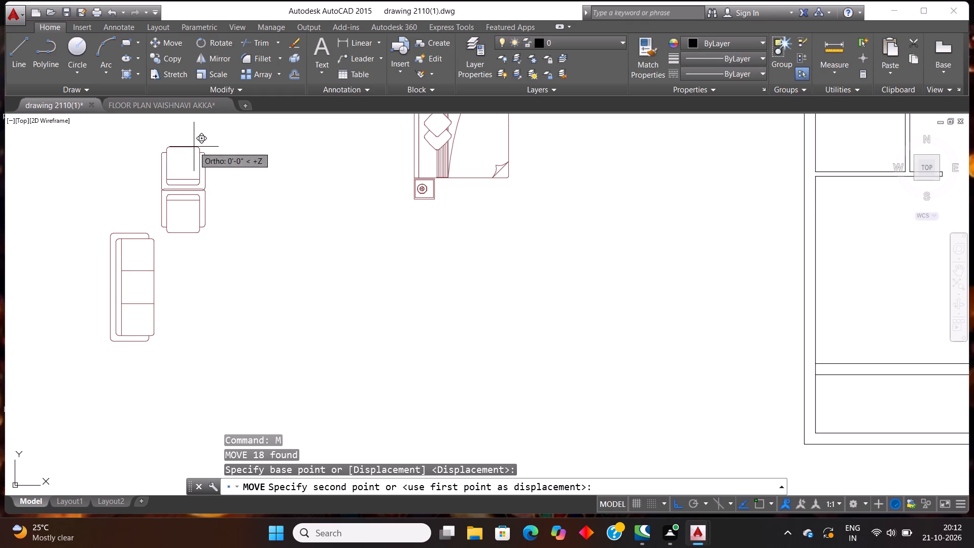
pyautogui.click(204, 340)
# Copy the shower fixture from the 6'0"X4'0" toilet in the reference floor plan into drawing 2110(1), placing it just right of the WC outside the plan.
pyautogui.scroll(-4, 214, 287)
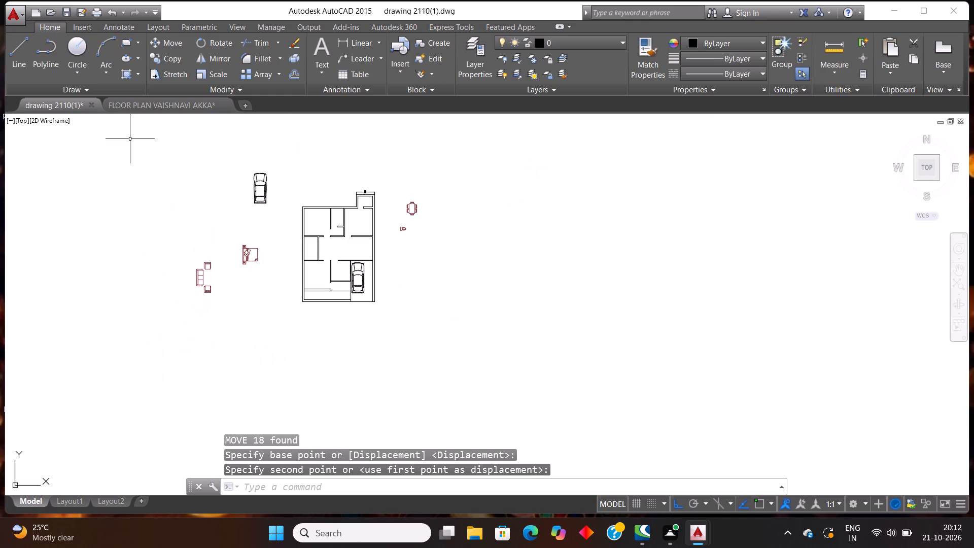
pyautogui.click(167, 108)
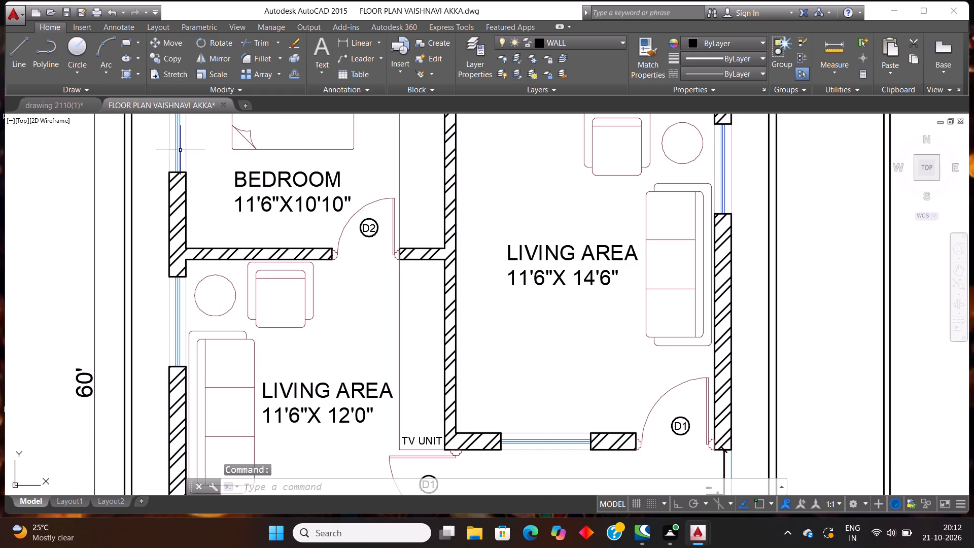
pyautogui.scroll(-4, 231, 213)
pyautogui.scroll(1, 228, 166)
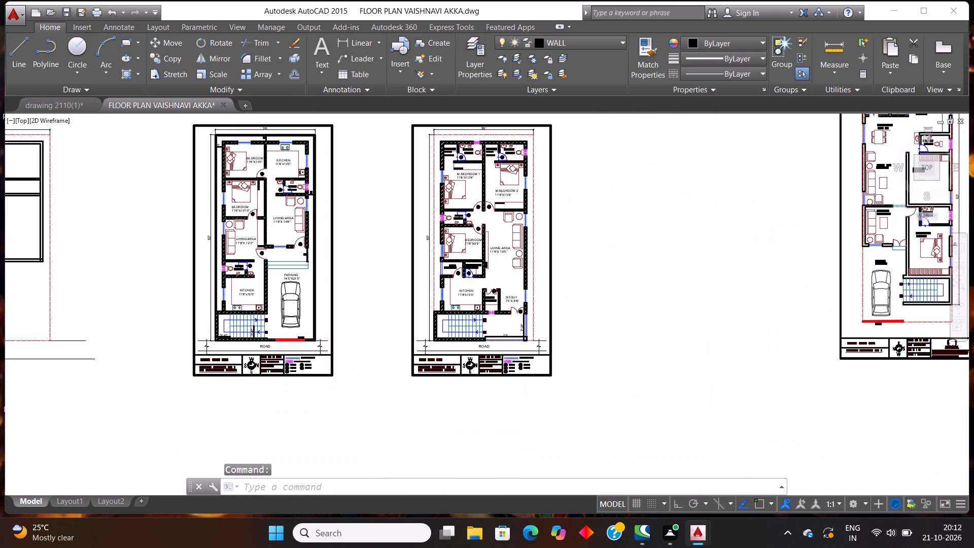
pyautogui.scroll(2, 316, 216)
pyautogui.scroll(1, 390, 172)
pyautogui.moveTo(342, 144); pyautogui.dragTo(331, 144)
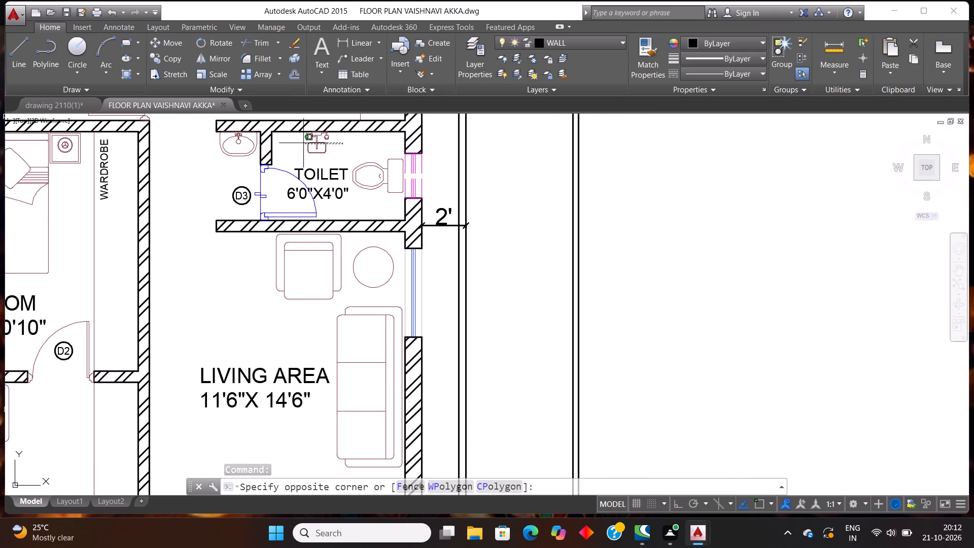
pyautogui.click(285, 145)
pyautogui.hotkey('ctrl', 'c')
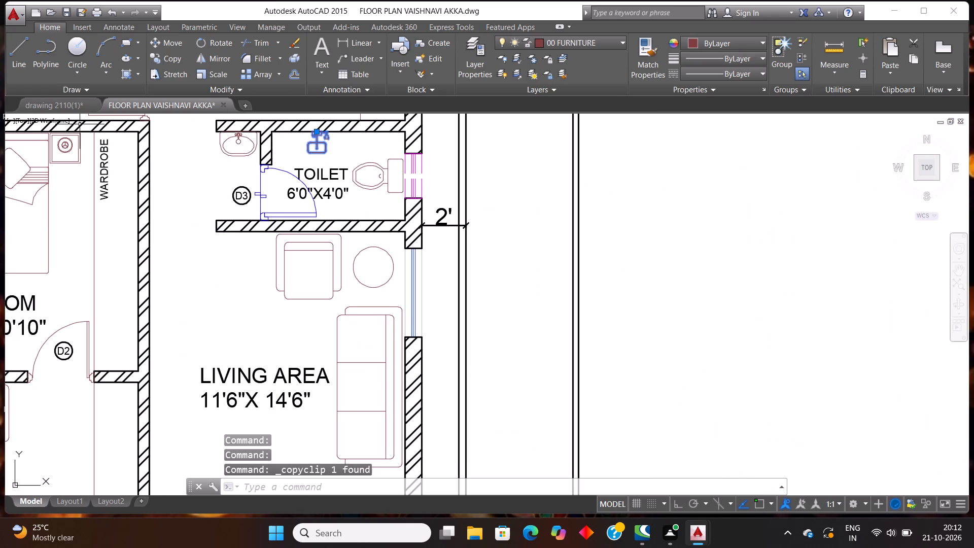
pyautogui.click(57, 105)
pyautogui.hotkey('ctrl', 'v')
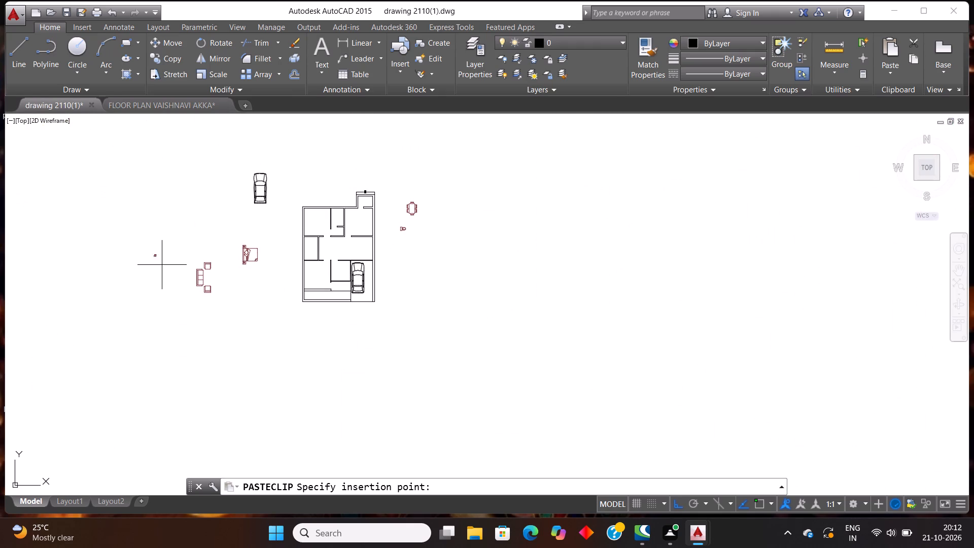
pyautogui.click(413, 230)
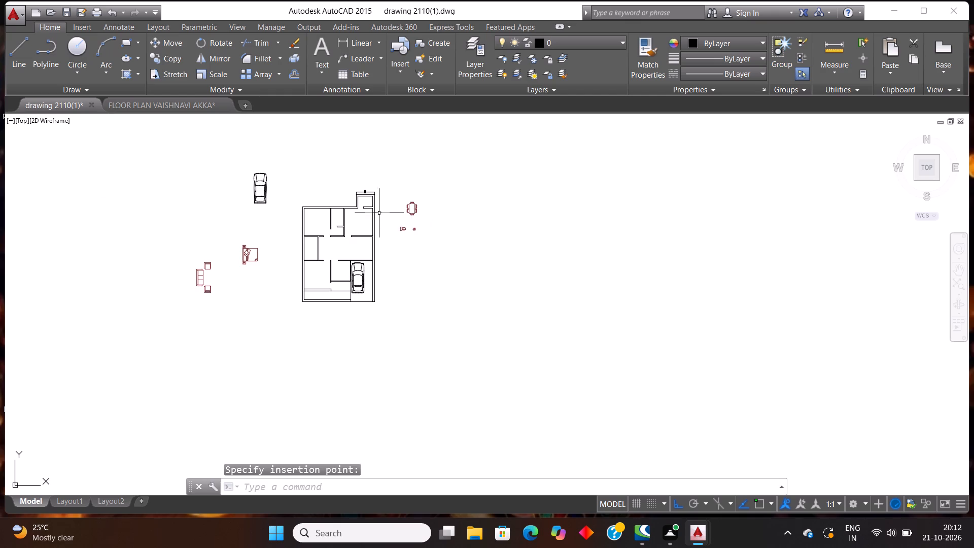
# Copy door D2 of the 11'6"X10'0" bedroom from the reference floor plan into drawing 2110(1), placing it below the WC outside the plan.
pyautogui.scroll(1, 213, 231)
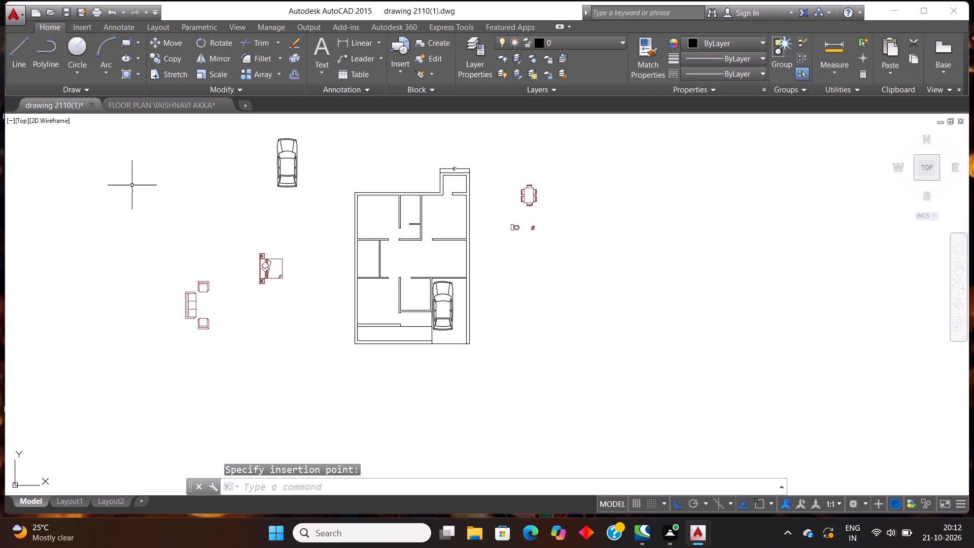
pyautogui.click(138, 109)
pyautogui.scroll(-1, 201, 182)
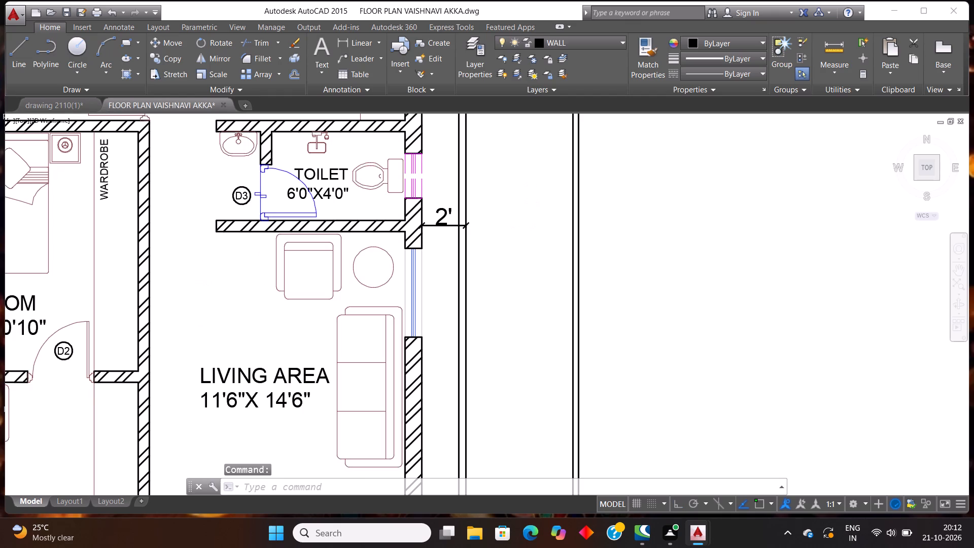
pyautogui.scroll(-3, 201, 182)
pyautogui.scroll(2, 153, 162)
pyautogui.scroll(2, 249, 161)
pyautogui.click(224, 190)
pyautogui.click(202, 180)
pyautogui.hotkey('ctrl', 'c')
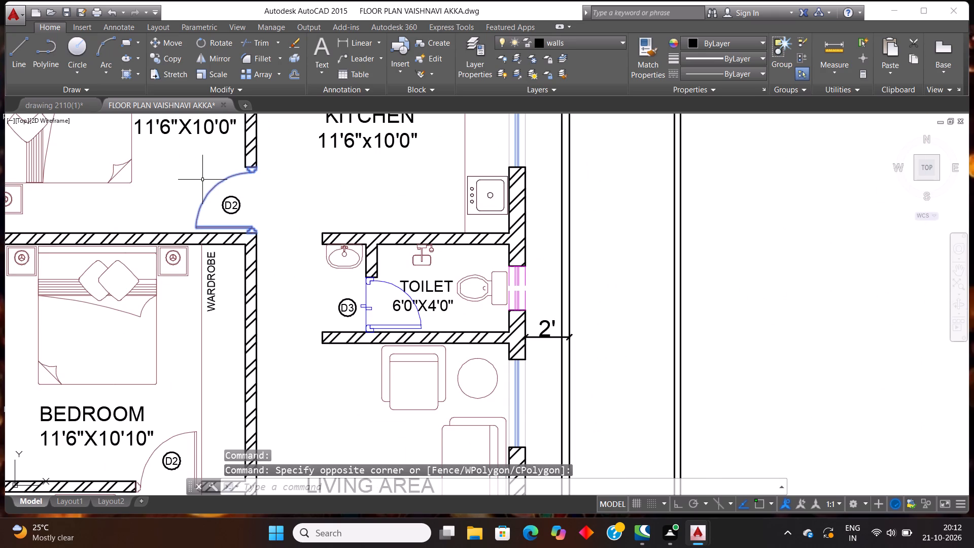
pyautogui.keyDown('ctrl'); pyautogui.moveTo(201, 179); pyautogui.dragTo(129, 123); pyautogui.keyUp('ctrl')
pyautogui.click(57, 106)
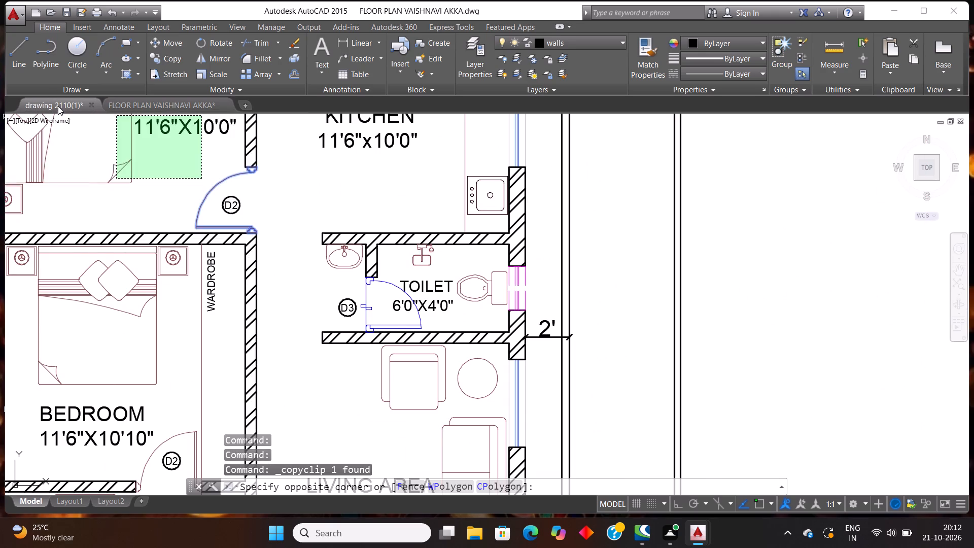
pyautogui.hotkey('ctrl', 'v')
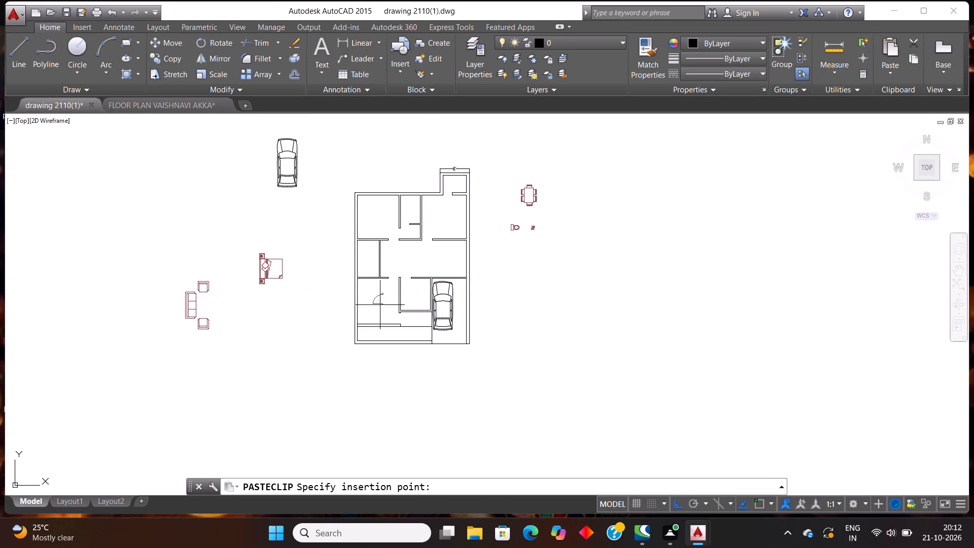
pyautogui.click(506, 263)
# Copy toilet door D3 near the 11'6"X 12'0" living area from the reference plan into drawing 2110(1), placing it to the right of the pasted D2 door.
pyautogui.click(173, 108)
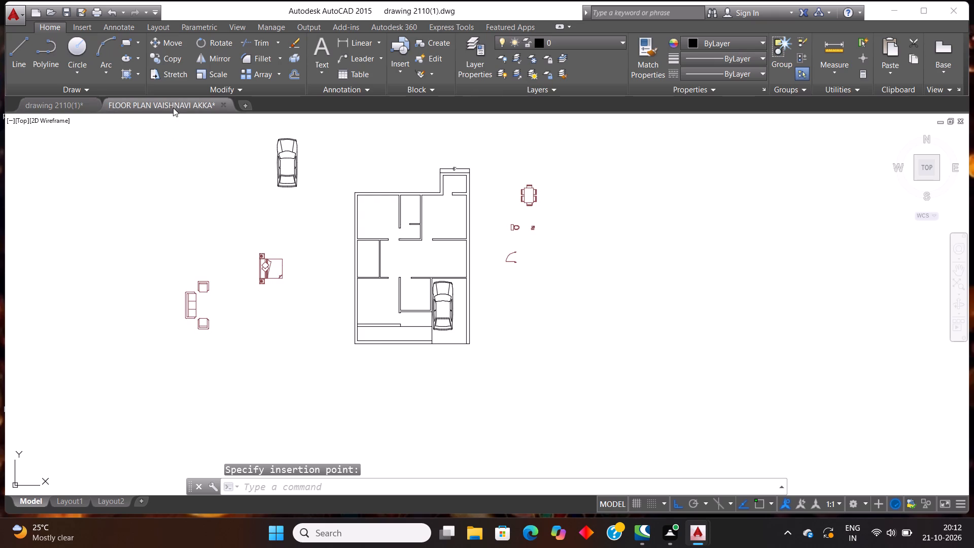
pyautogui.scroll(-3, 264, 249)
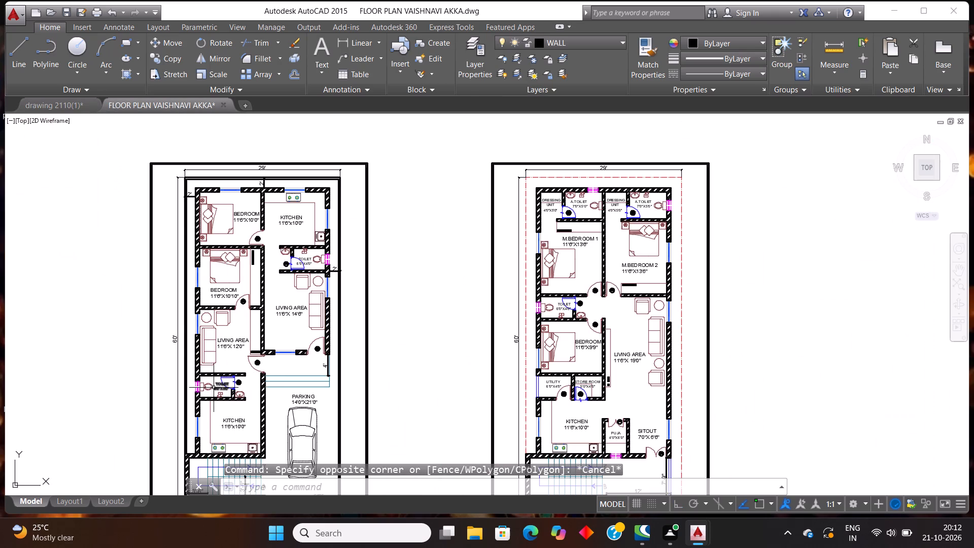
pyautogui.scroll(3, 214, 388)
pyautogui.scroll(2, 245, 350)
pyautogui.moveTo(235, 358); pyautogui.dragTo(231, 356)
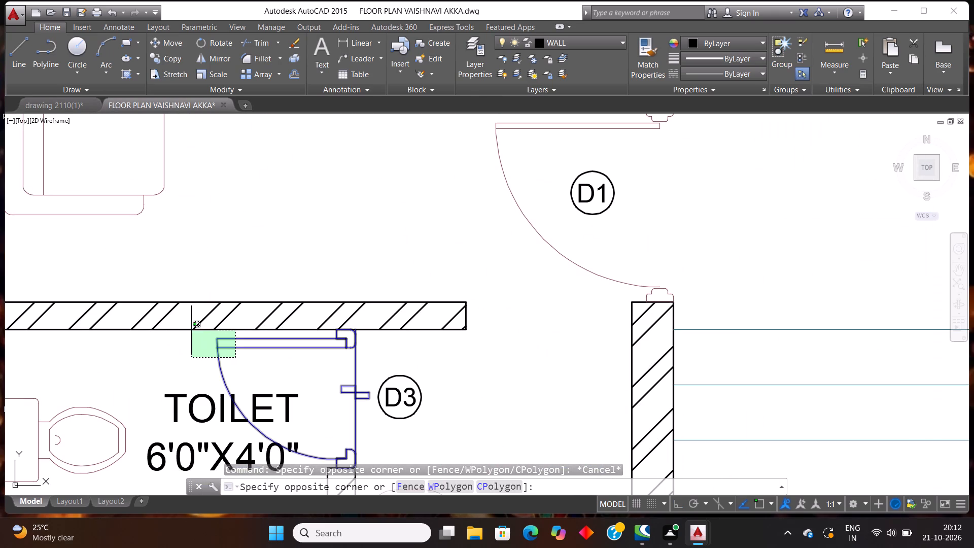
pyautogui.click(193, 339)
pyautogui.hotkey('ctrl', 'c')
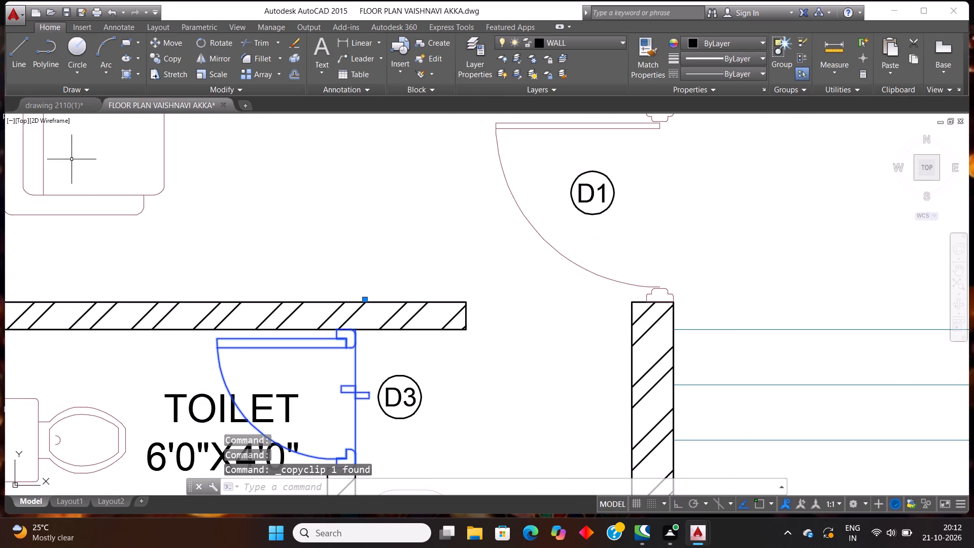
pyautogui.click(55, 105)
pyautogui.hotkey('ctrl', 'v')
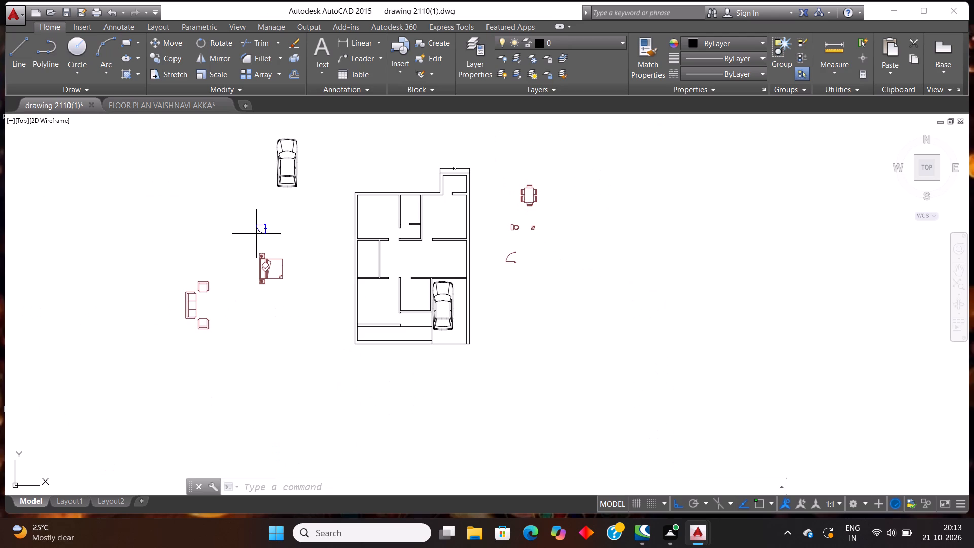
pyautogui.scroll(2, 549, 246)
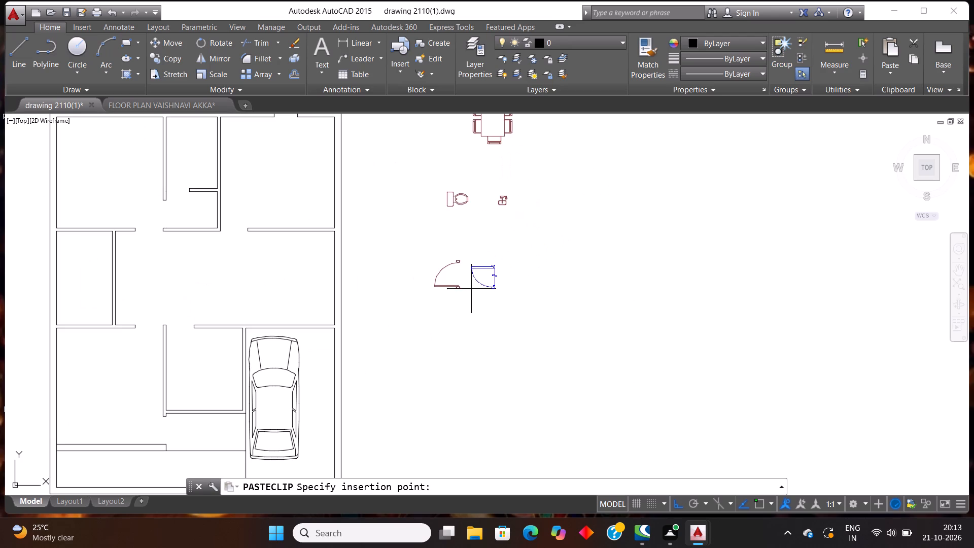
pyautogui.click(550, 273)
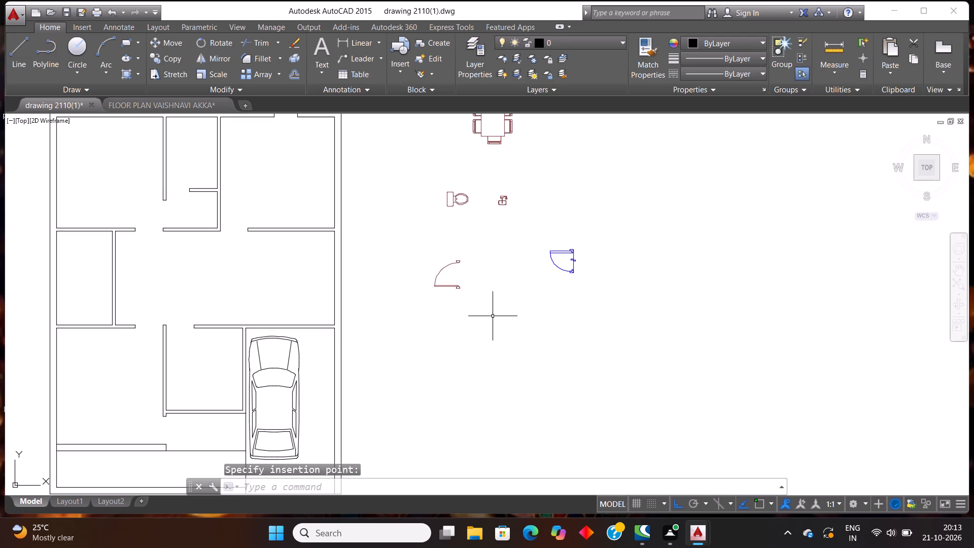
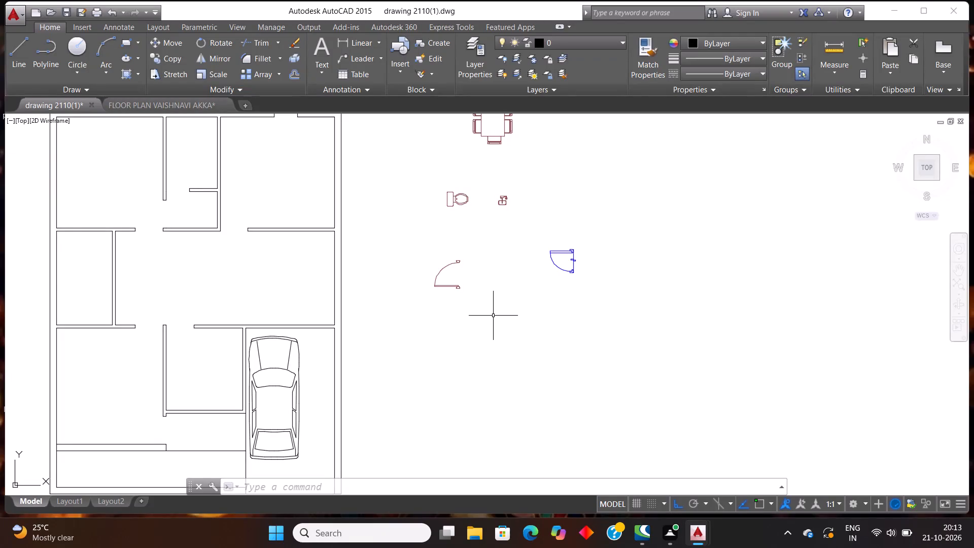
# Look over the floor plan and the car, furniture, sanitary fixtures and doors placed around it in drawing 2110(1).
pyautogui.scroll(-1, 414, 301)
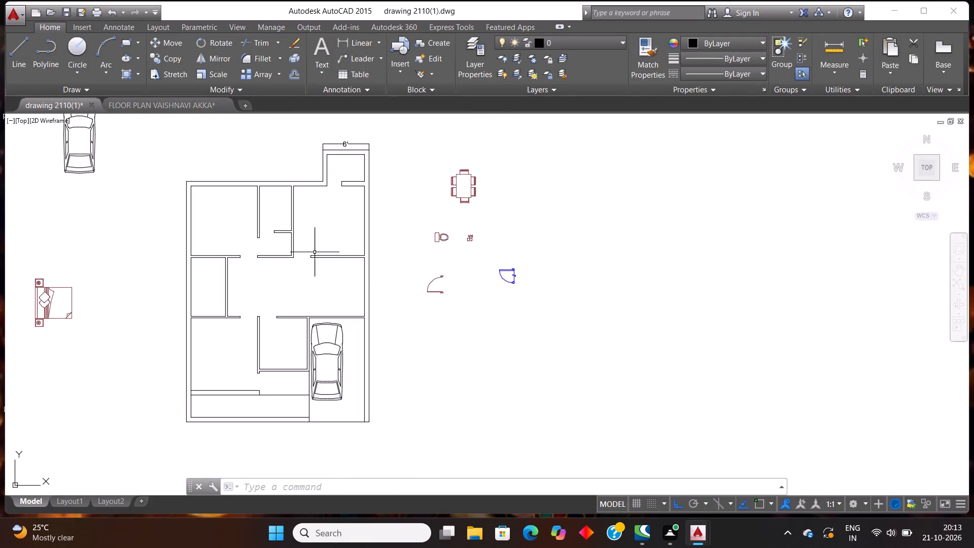
pyautogui.scroll(1, 247, 253)
pyautogui.scroll(-2, 261, 275)
pyautogui.scroll(-1, 159, 216)
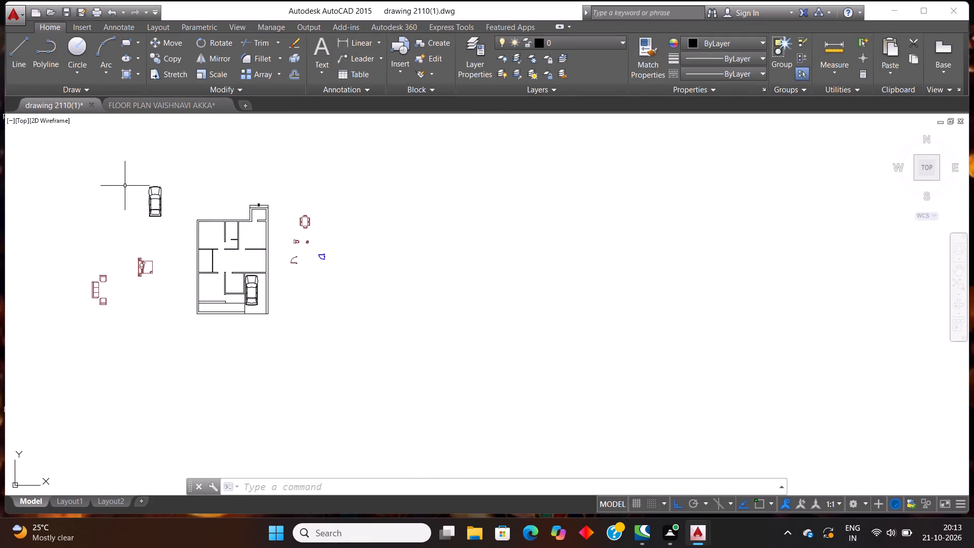
pyautogui.scroll(2, 129, 187)
pyautogui.scroll(2, 183, 221)
pyautogui.scroll(-2, 183, 221)
pyautogui.scroll(2, 162, 181)
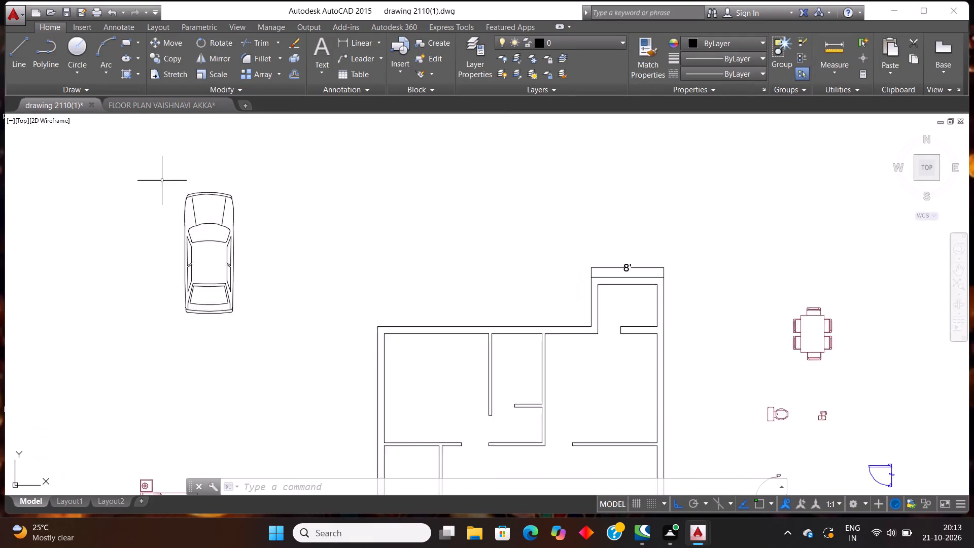
pyautogui.scroll(-4, 172, 196)
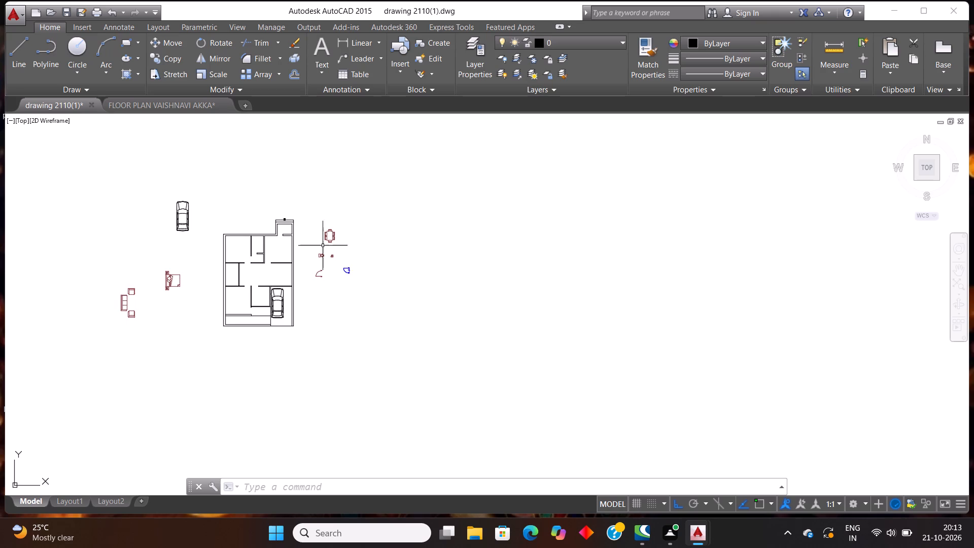
pyautogui.scroll(2, 314, 238)
pyautogui.scroll(-1, 360, 268)
pyautogui.scroll(2, 116, 181)
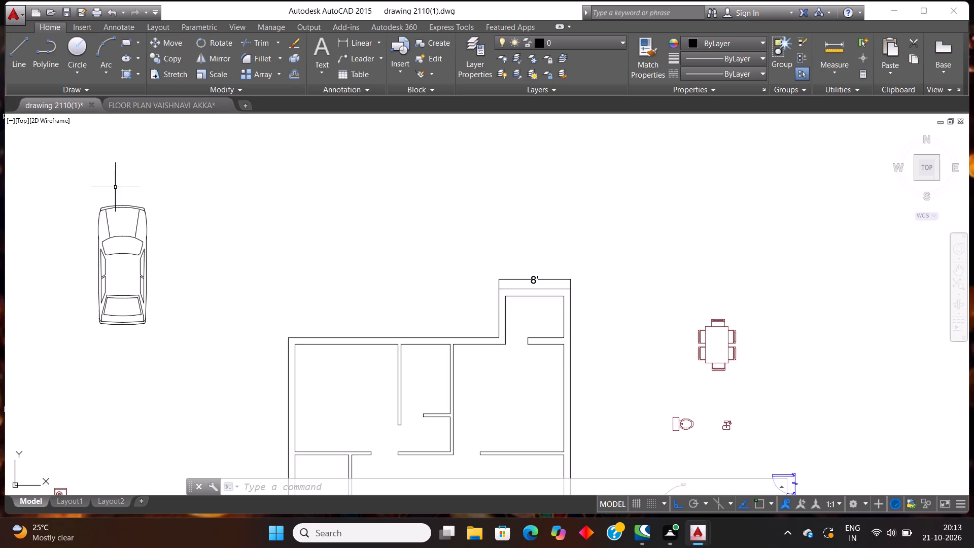
pyautogui.scroll(-1, 117, 194)
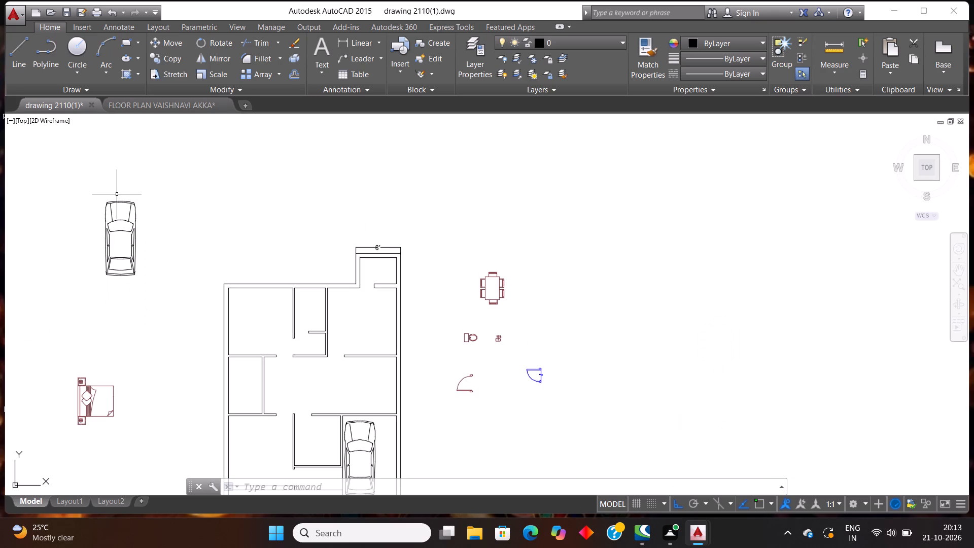
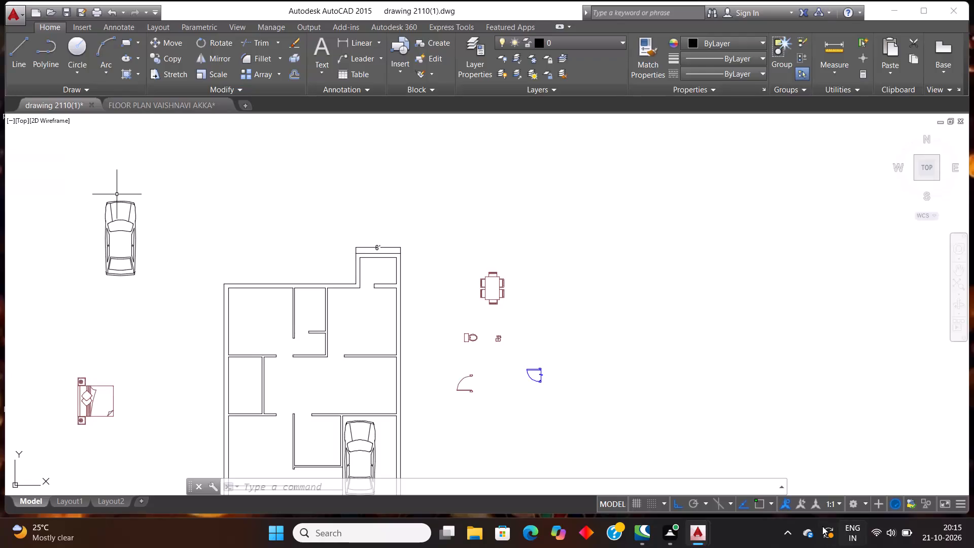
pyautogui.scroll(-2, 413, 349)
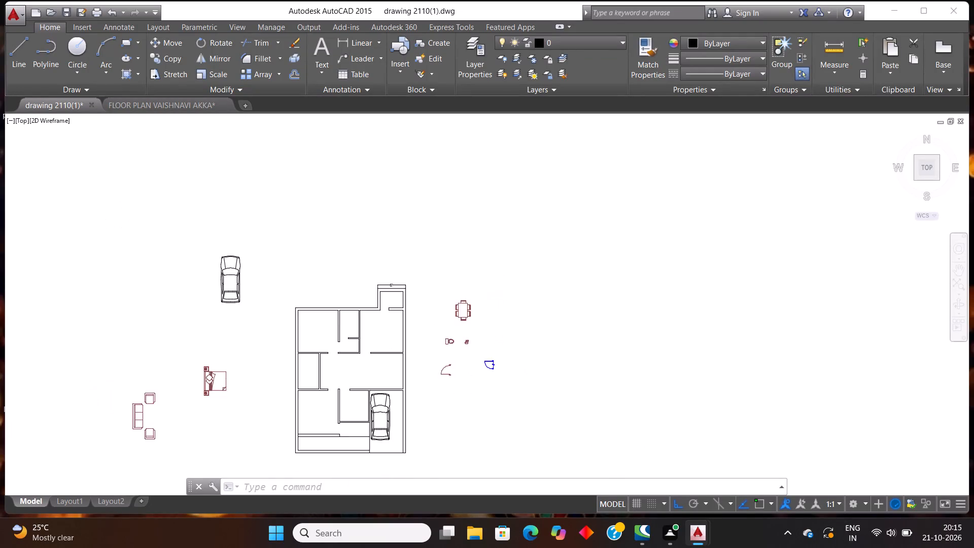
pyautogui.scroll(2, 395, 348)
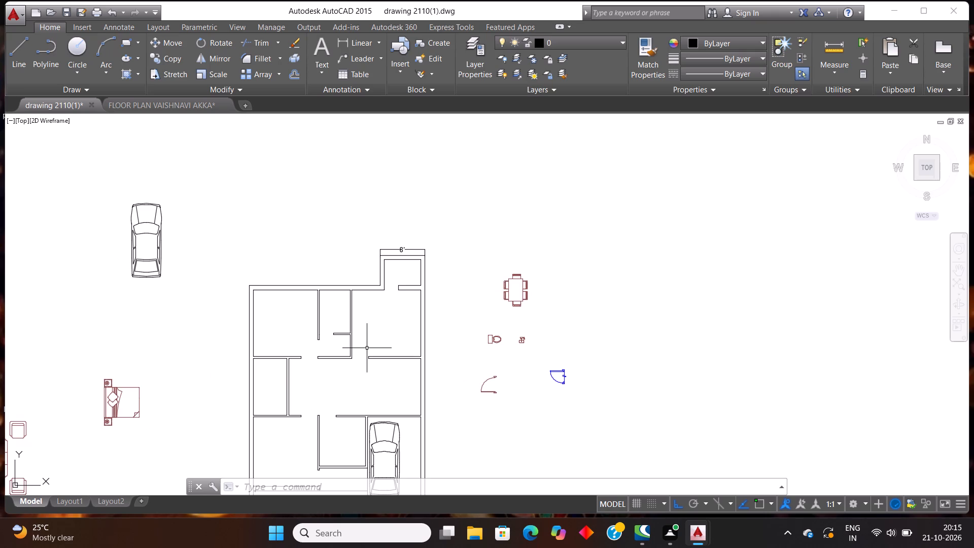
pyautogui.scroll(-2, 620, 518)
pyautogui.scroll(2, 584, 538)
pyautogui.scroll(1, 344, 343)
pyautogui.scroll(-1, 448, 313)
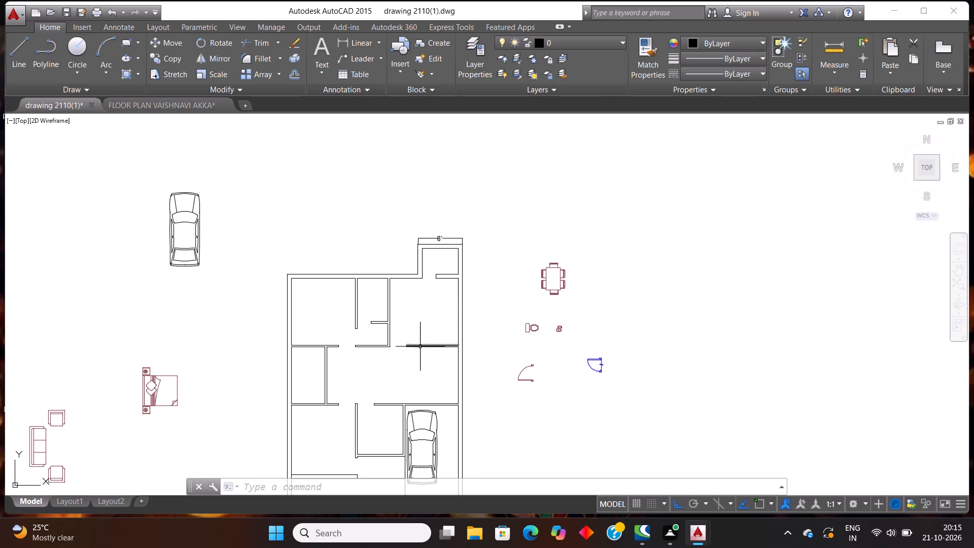
# Copy the brown door symbol below the toilet and paste it between the floor plan and the dining table.
pyautogui.scroll(1, 416, 352)
pyautogui.click(604, 412)
pyautogui.click(572, 369)
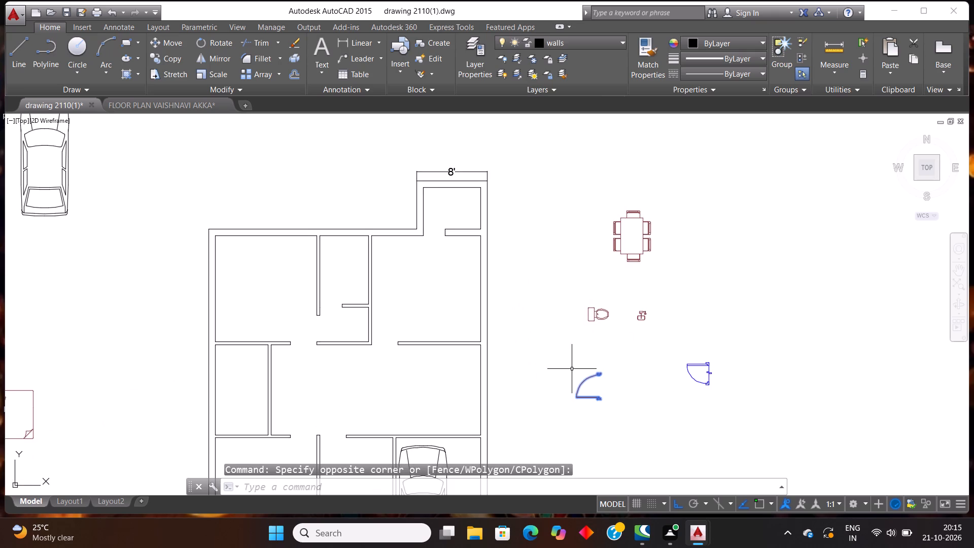
pyautogui.hotkey('ctrl', 'c')
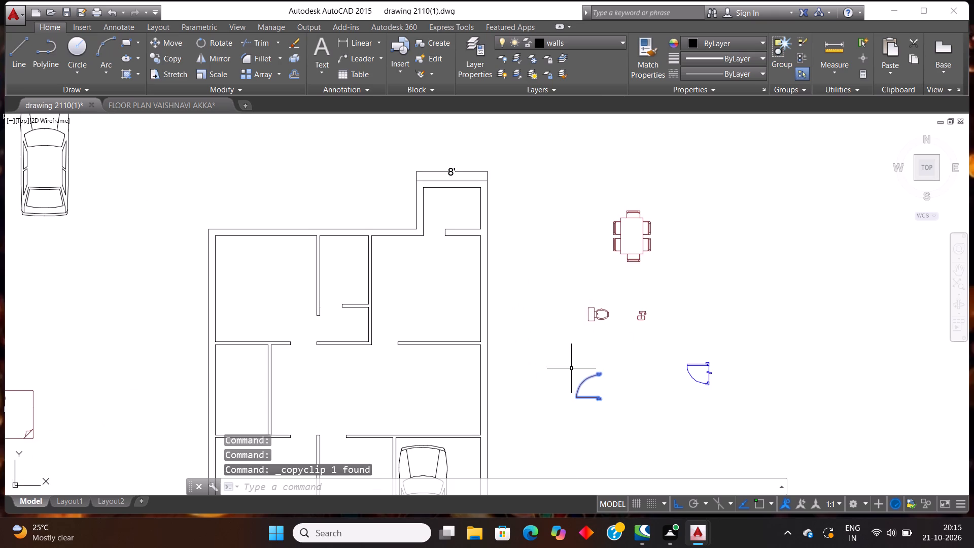
pyautogui.hotkey('ctrl', 'v')
pyautogui.click(534, 220)
# Rotate the pasted door 270° about its lower jamb.
pyautogui.click(563, 248)
pyautogui.click(525, 153)
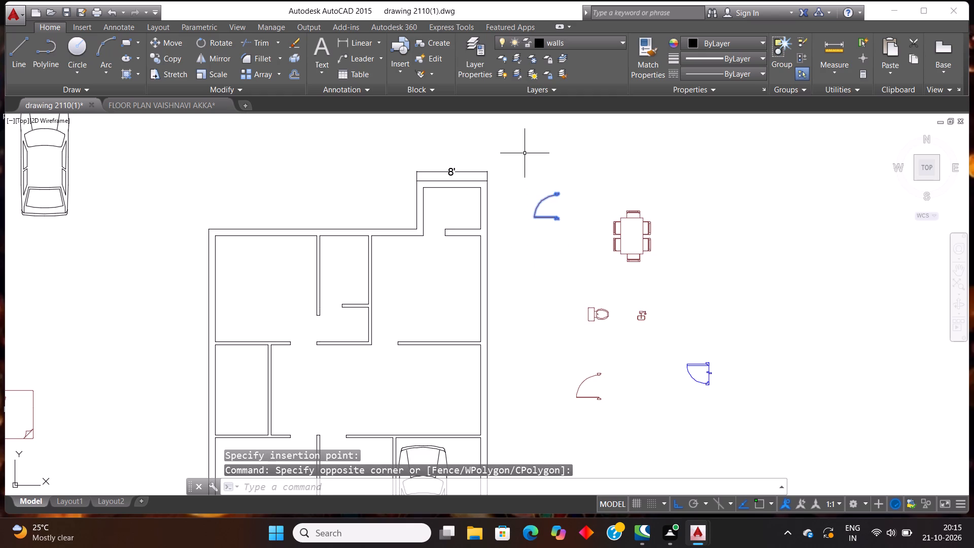
pyautogui.write('ro')
pyautogui.press('Return')
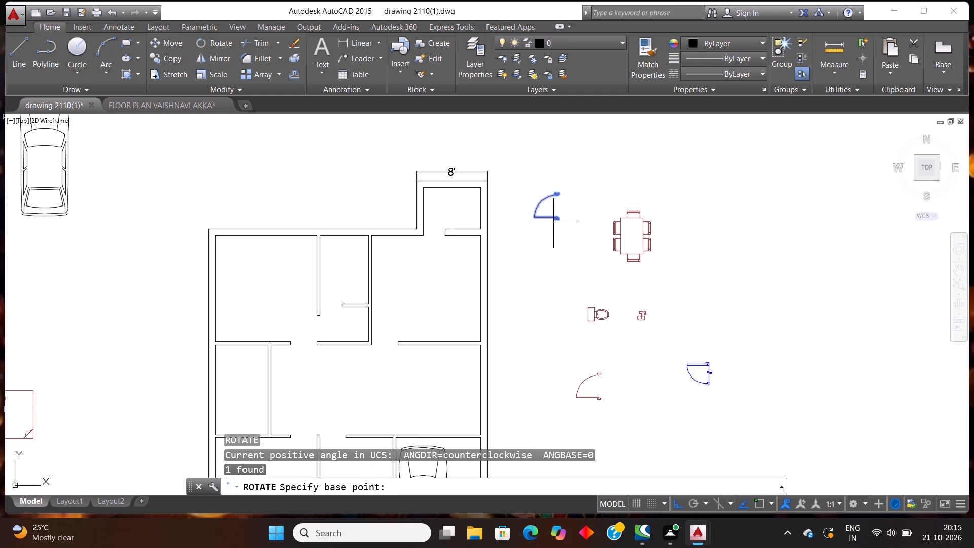
pyautogui.click(558, 218)
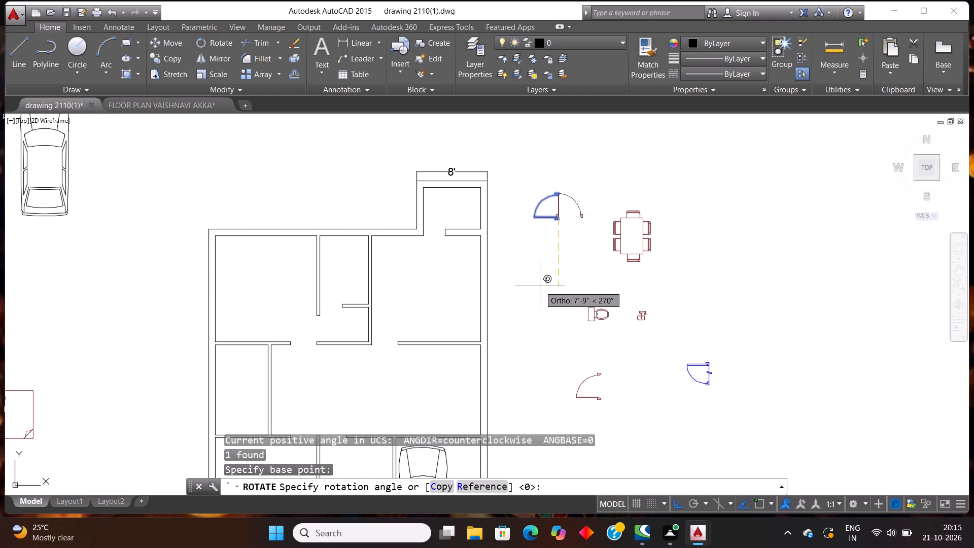
pyautogui.click(539, 286)
# Mirror the rotated door about a vertical line through its hinge-side jamb, keeping the source door.
pyautogui.click(589, 252)
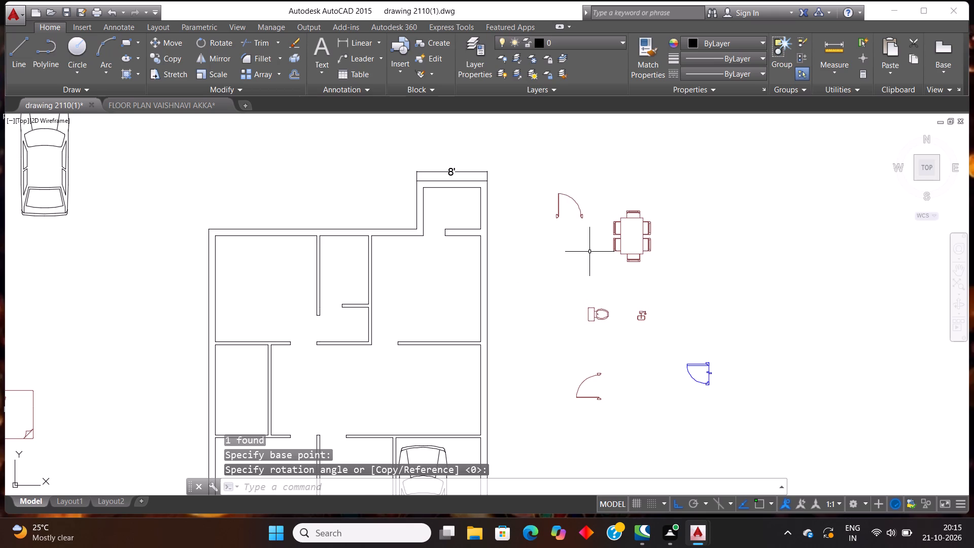
pyautogui.click(550, 180)
pyautogui.write('mi')
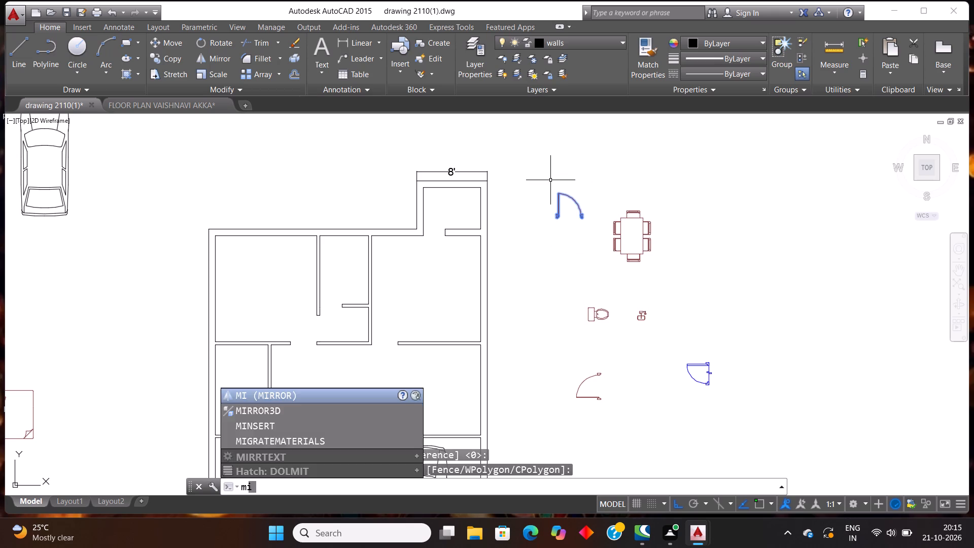
pyautogui.press('Return')
pyautogui.click(557, 213)
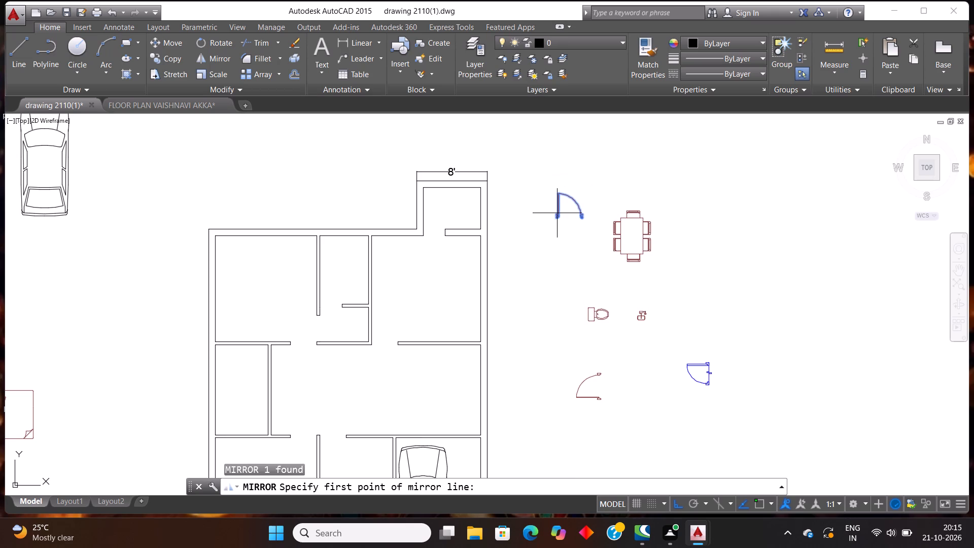
pyautogui.click(545, 255)
pyautogui.scroll(1, 545, 256)
pyautogui.press('n')
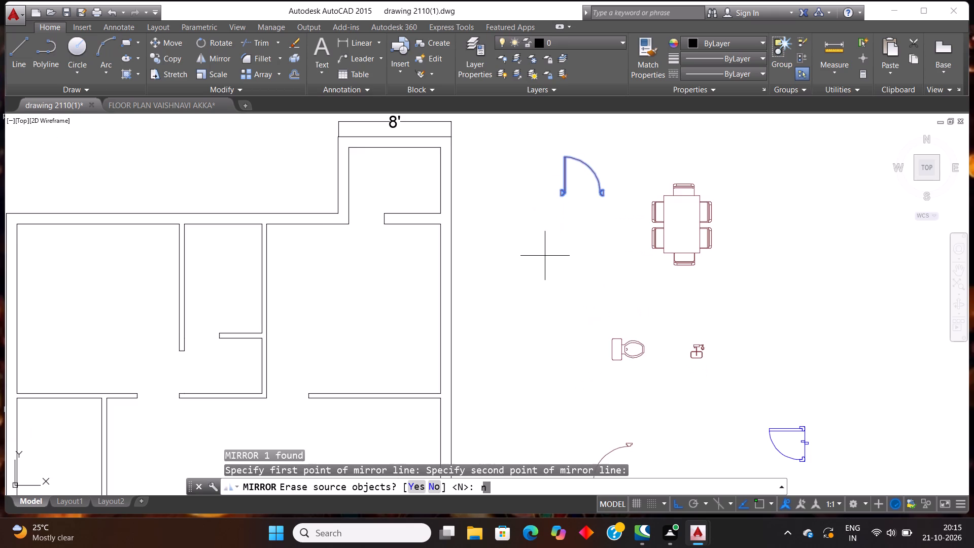
pyautogui.press('Return')
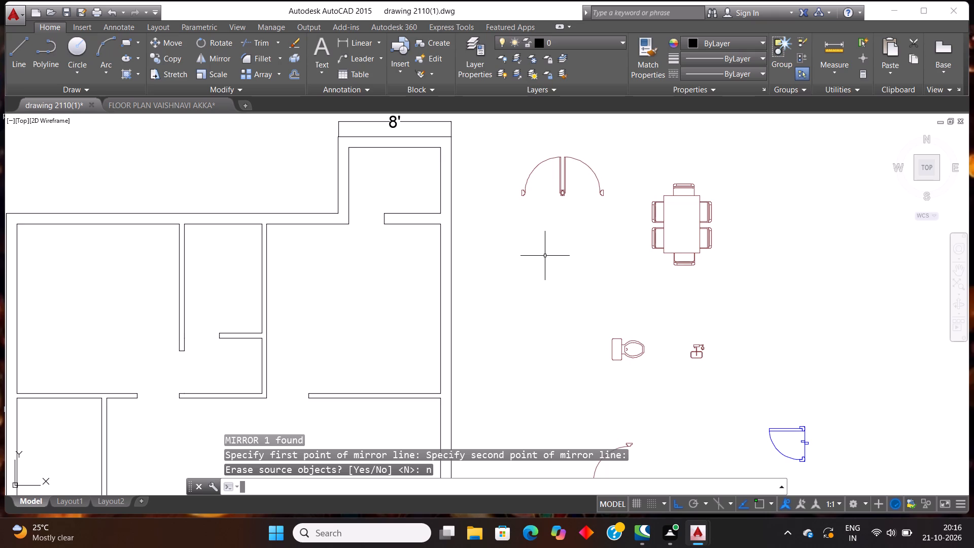
# Copy the mirrored door and paste it into the opening in the upper-left room's bottom wall, aligned to the wall corner.
pyautogui.scroll(-1, 549, 258)
pyautogui.moveTo(538, 239); pyautogui.dragTo(537, 234)
pyautogui.click(519, 168)
pyautogui.hotkey('ctrl', 'c')
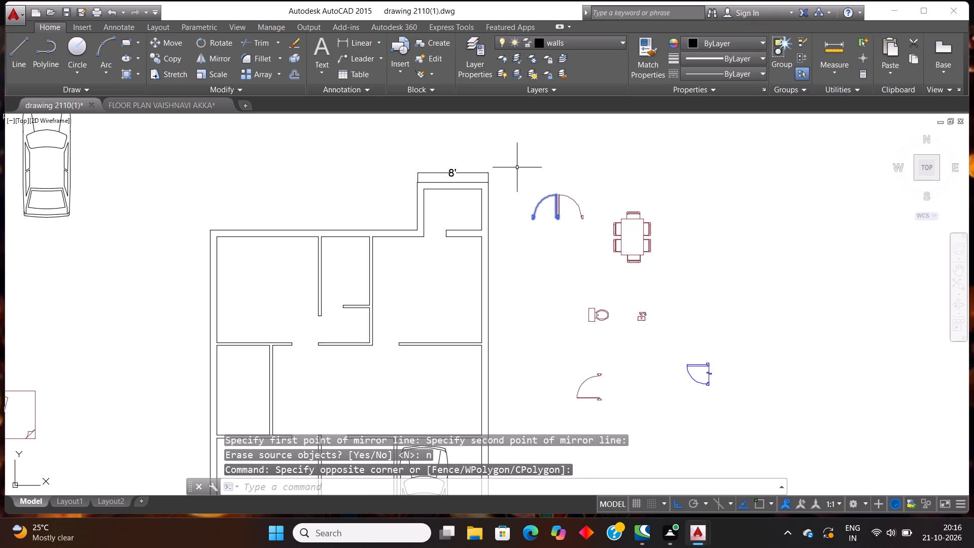
pyautogui.hotkey('ctrl', 'v')
pyautogui.scroll(2, 269, 363)
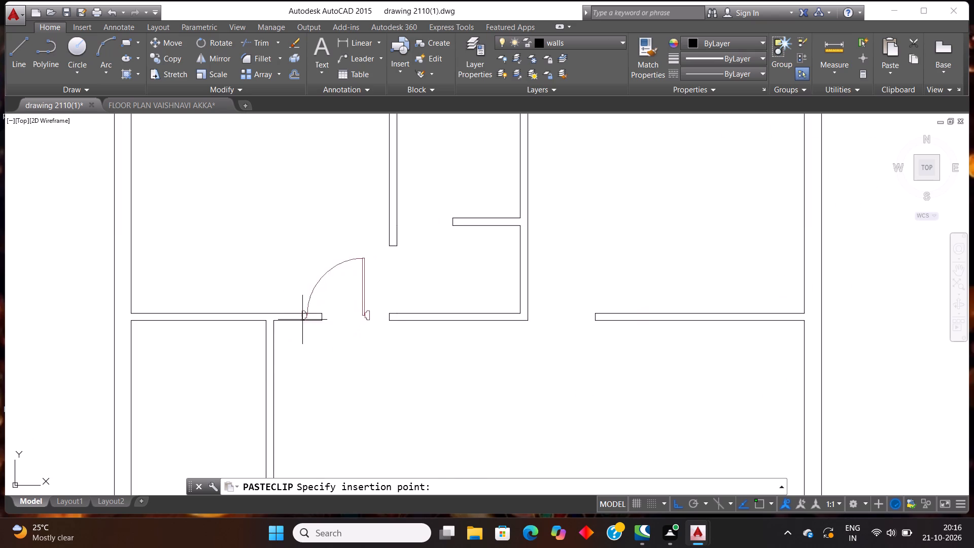
pyautogui.scroll(1, 329, 321)
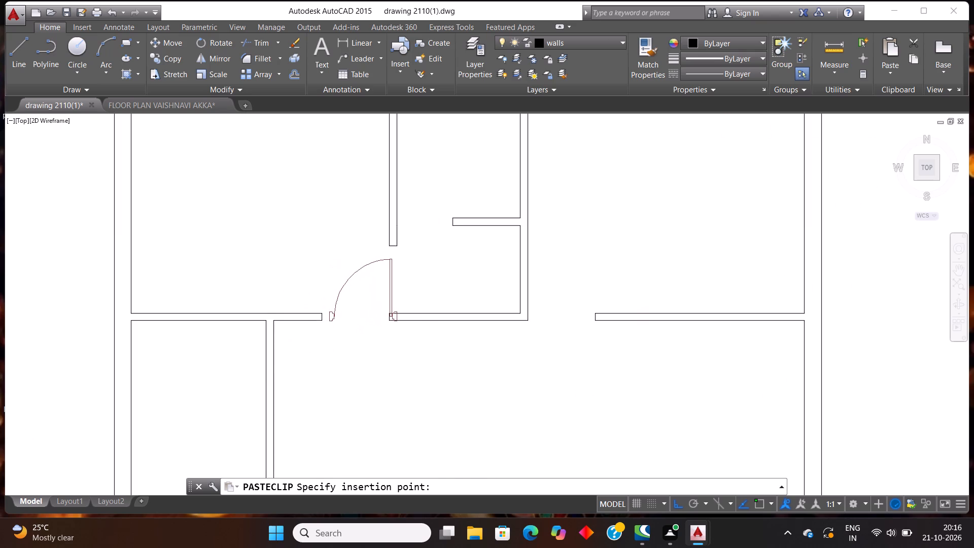
pyautogui.scroll(1, 318, 334)
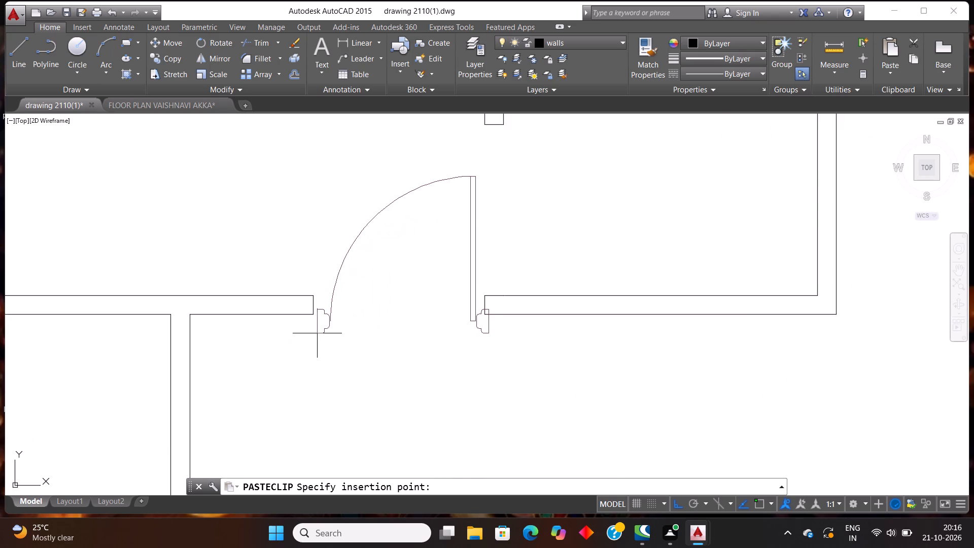
pyautogui.scroll(2, 317, 333)
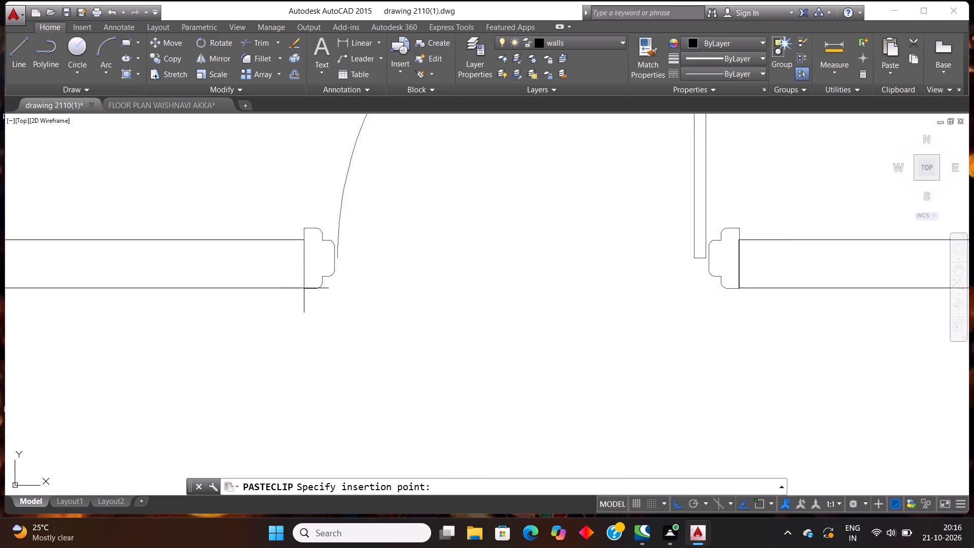
pyautogui.click(304, 288)
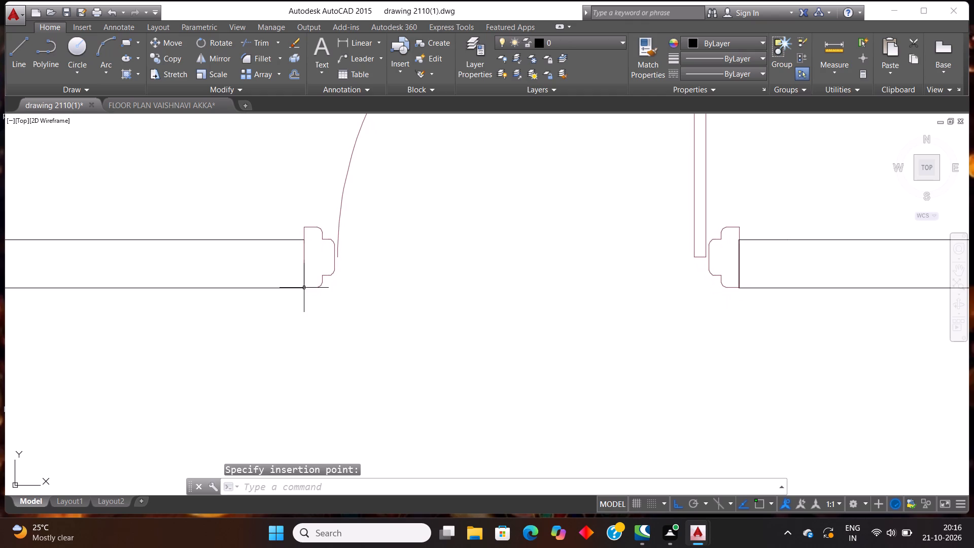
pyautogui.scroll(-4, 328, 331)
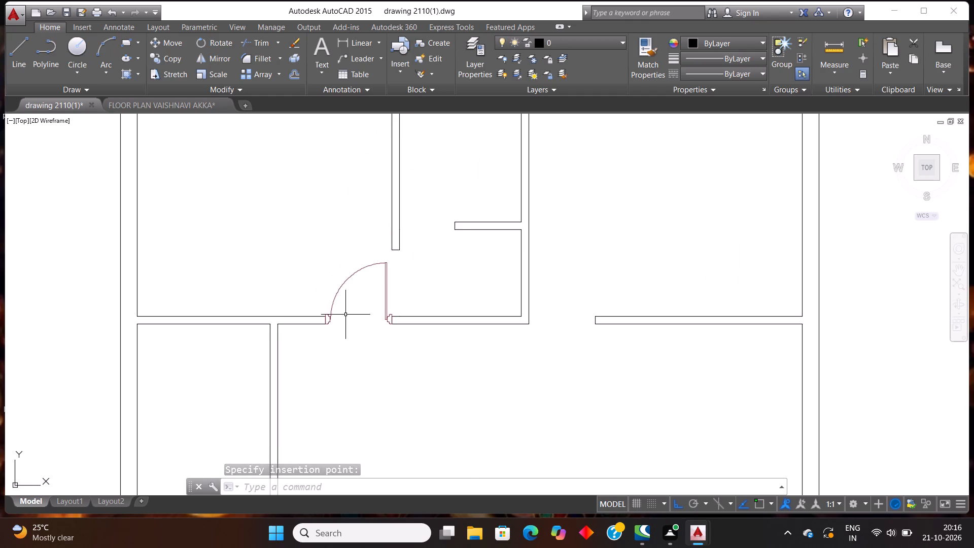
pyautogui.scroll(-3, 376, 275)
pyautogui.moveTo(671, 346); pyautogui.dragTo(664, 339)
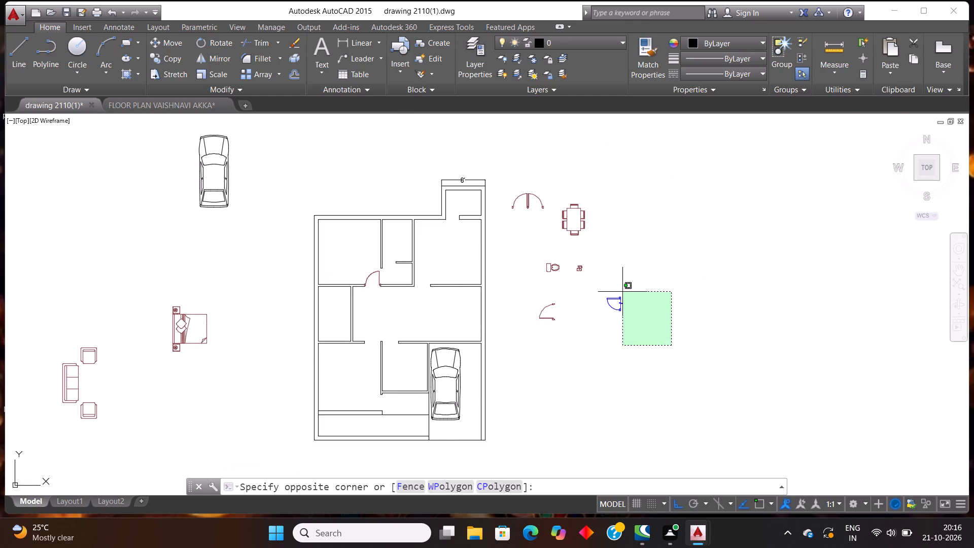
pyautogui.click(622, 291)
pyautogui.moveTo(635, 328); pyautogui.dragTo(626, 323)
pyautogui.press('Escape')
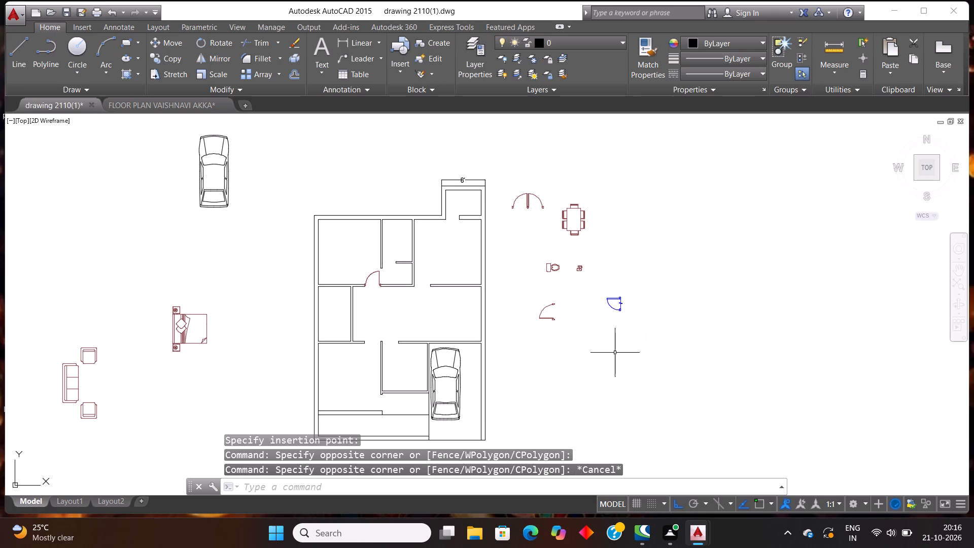
# Copy the other door of the mirrored pair and paste it into the opening in the upper-right room's bottom wall.
pyautogui.moveTo(553, 220); pyautogui.dragTo(549, 213)
pyautogui.click(536, 189)
pyautogui.hotkey('ctrl', 'c')
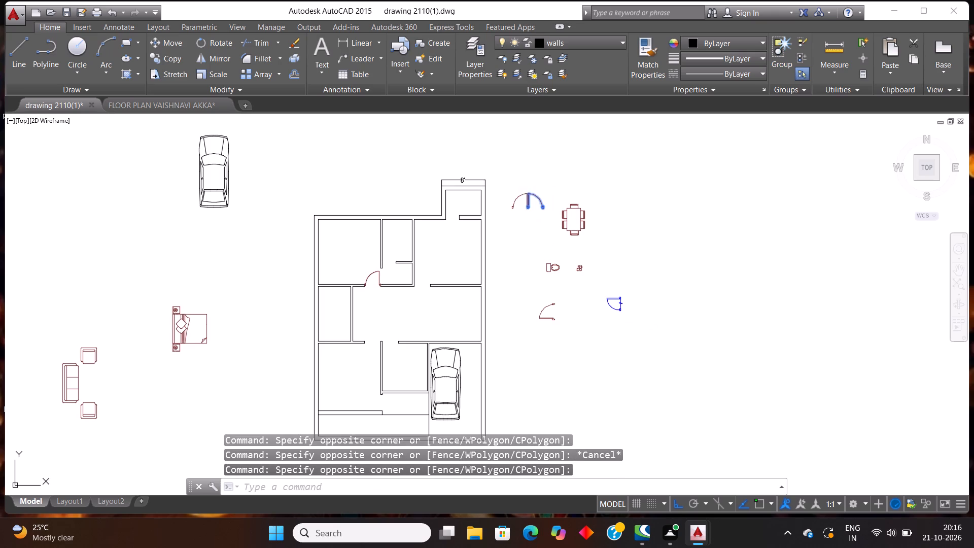
pyautogui.hotkey('ctrl', 'v')
pyautogui.moveTo(536, 190); pyautogui.dragTo(447, 220)
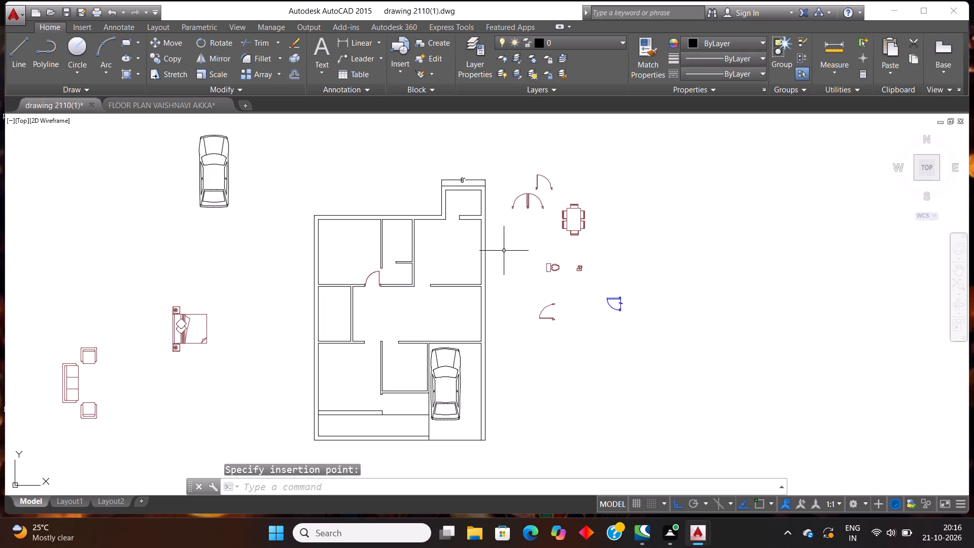
pyautogui.hotkey('ctrl', 'v')
pyautogui.scroll(3, 439, 281)
pyautogui.scroll(1, 389, 294)
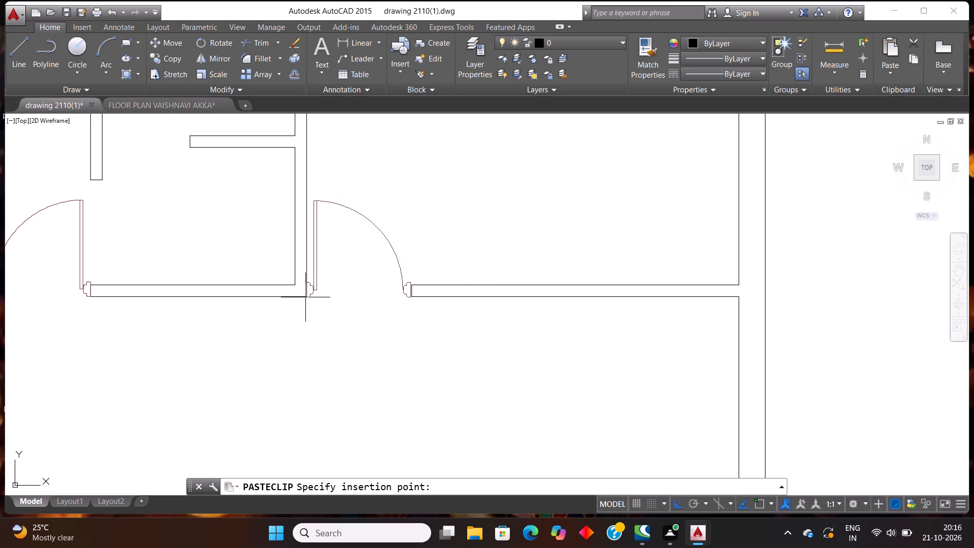
pyautogui.scroll(3, 302, 300)
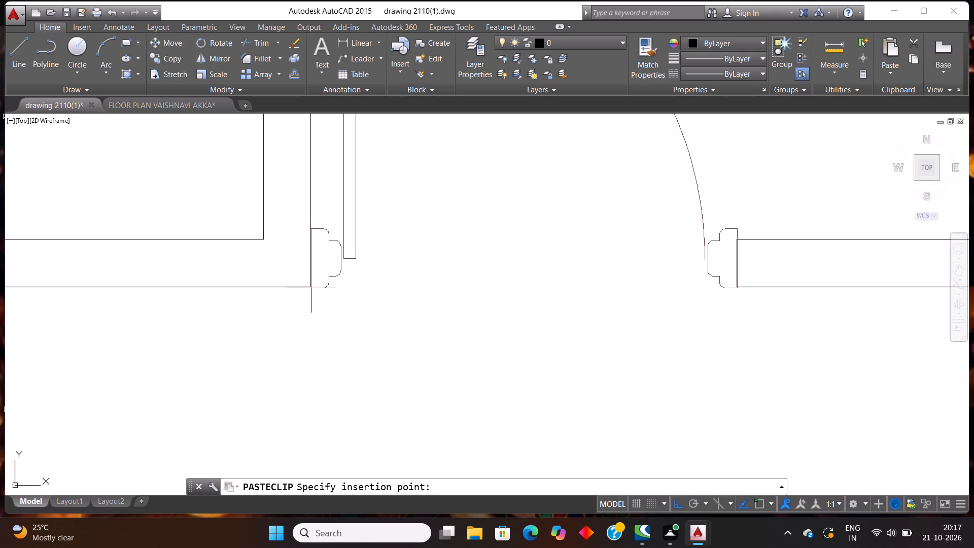
pyautogui.click(311, 288)
# Move the upper-right room's door slightly upward so its hinge-side jamb lines up with the wall's lower face.
pyautogui.scroll(1, 757, 265)
pyautogui.scroll(1, 713, 235)
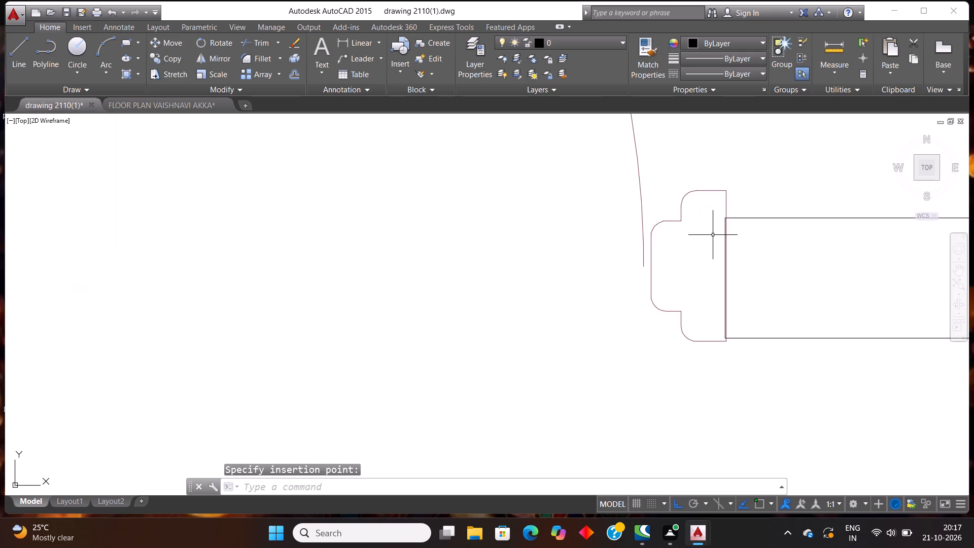
pyautogui.scroll(2, 710, 236)
pyautogui.scroll(-1, 705, 241)
pyautogui.scroll(-4, 509, 294)
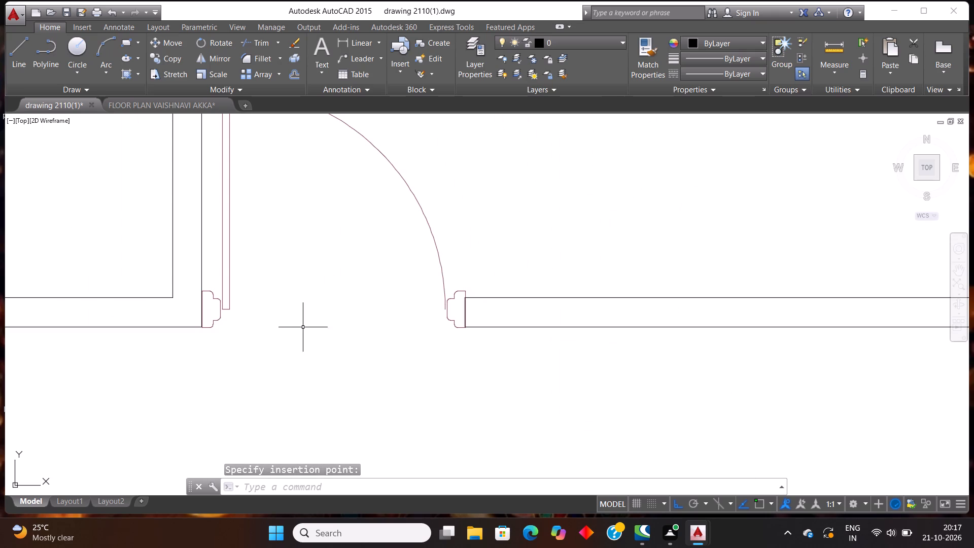
pyautogui.scroll(3, 181, 301)
pyautogui.scroll(2, 260, 300)
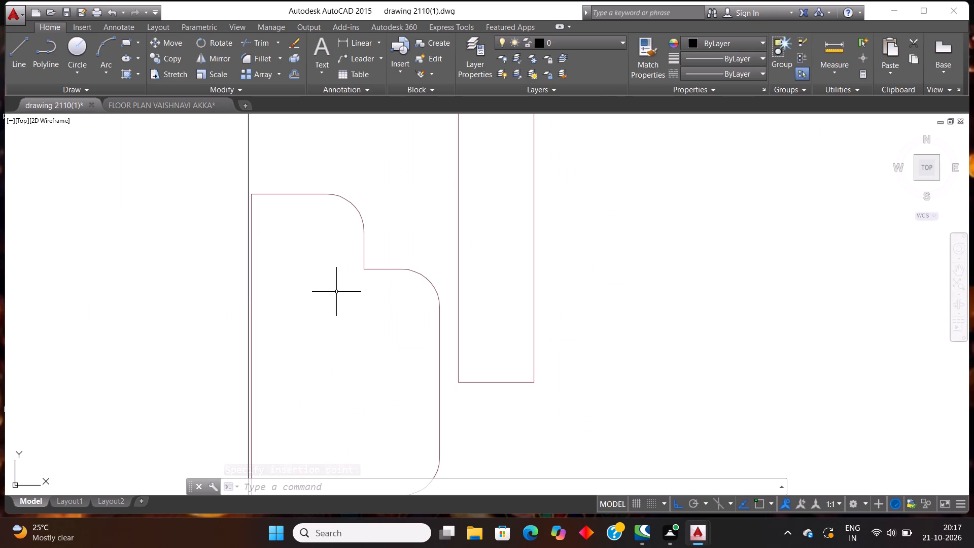
pyautogui.scroll(-3, 336, 291)
pyautogui.scroll(3, 296, 365)
pyautogui.scroll(2, 403, 348)
pyautogui.moveTo(565, 407); pyautogui.dragTo(551, 390)
pyautogui.click(438, 288)
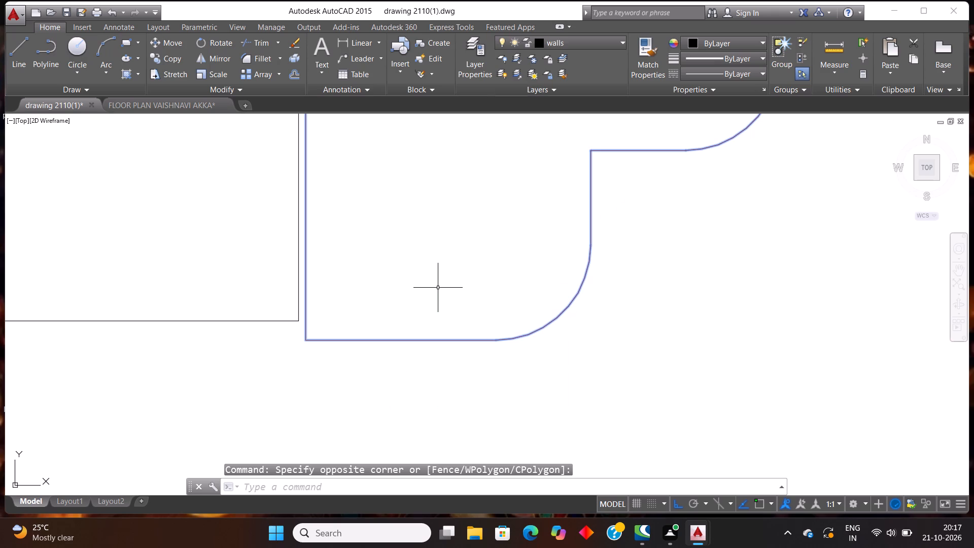
pyautogui.press('m')
pyautogui.press('Return')
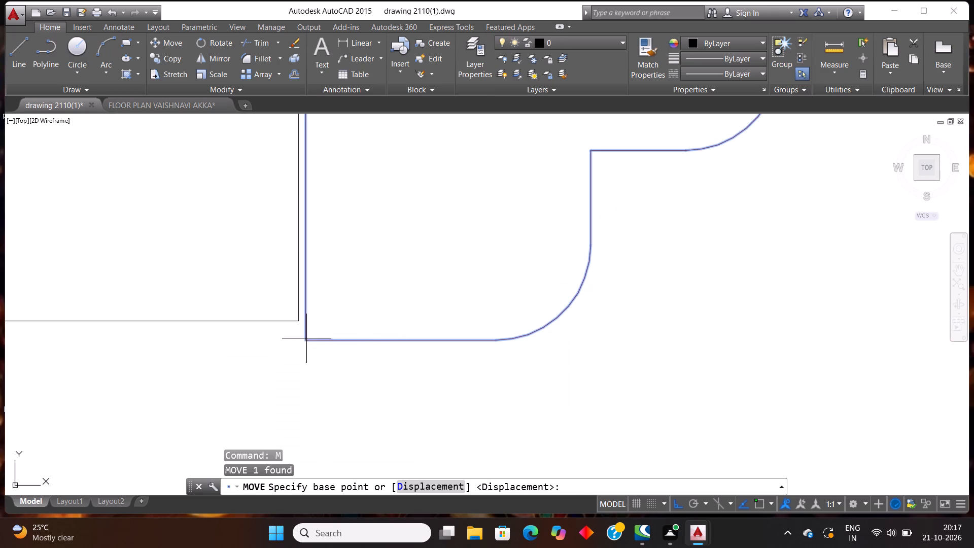
pyautogui.click(306, 338)
pyautogui.scroll(1, 301, 322)
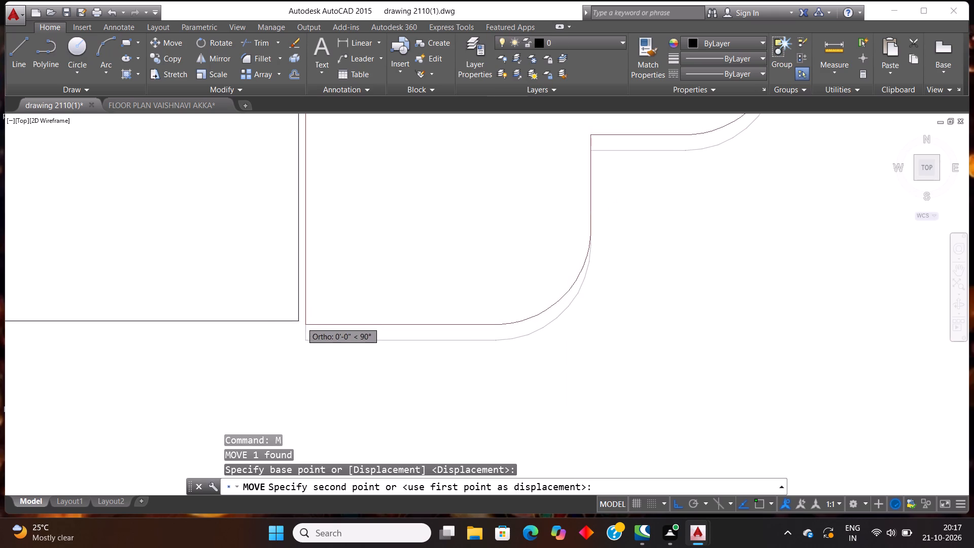
pyautogui.scroll(1, 301, 322)
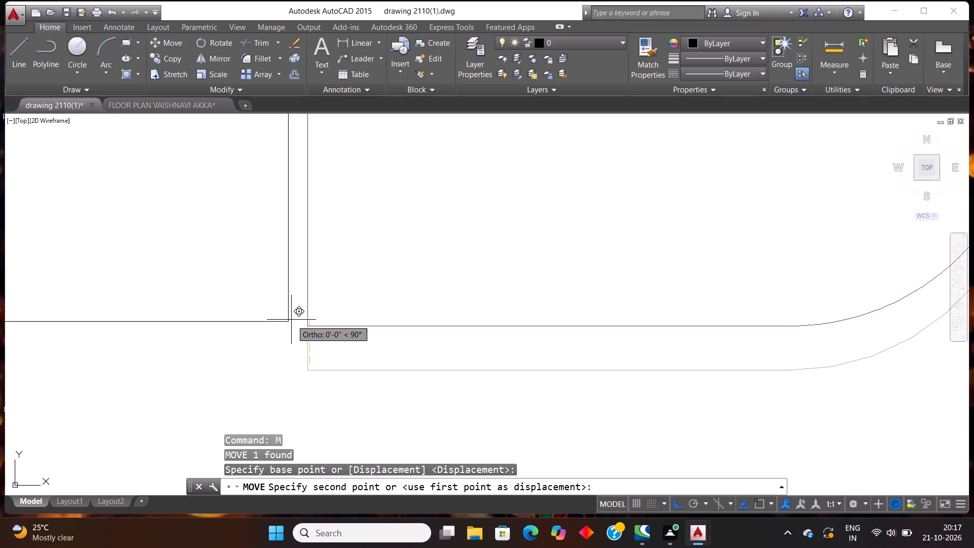
pyautogui.click(289, 318)
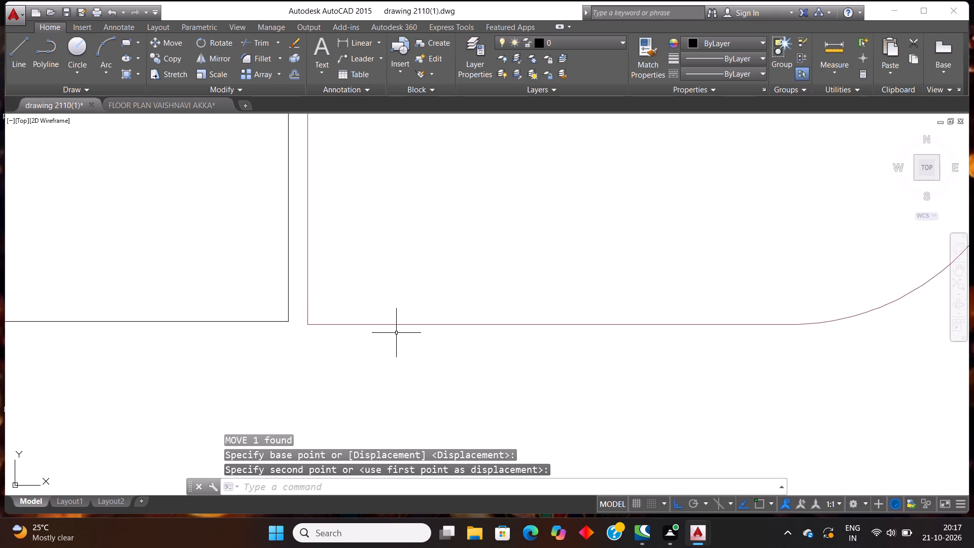
# Move the upper-right room's door slightly upward, using the lower corner of its hinge-side jamb as base point.
pyautogui.scroll(-4, 396, 333)
pyautogui.moveTo(494, 351); pyautogui.dragTo(477, 338)
pyautogui.click(422, 257)
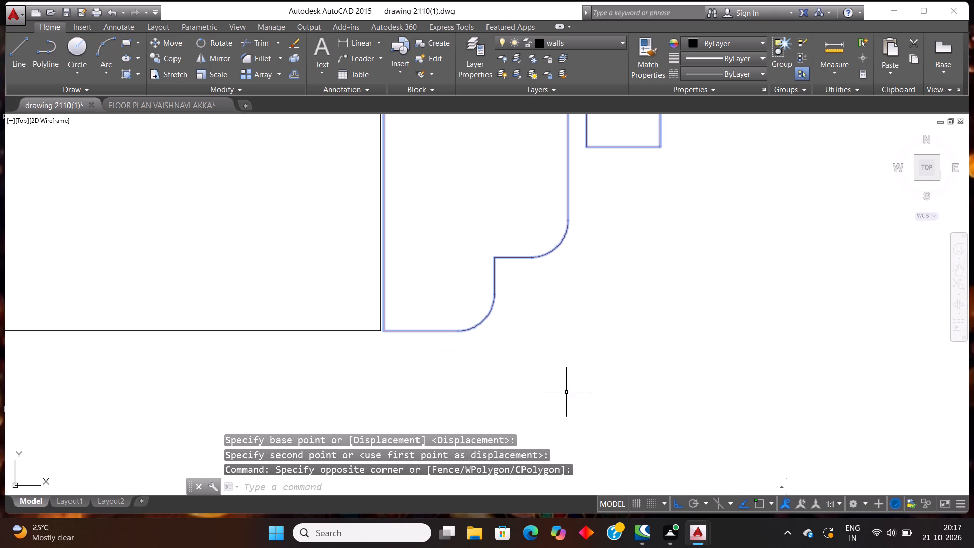
pyautogui.press('m')
pyautogui.press('Return')
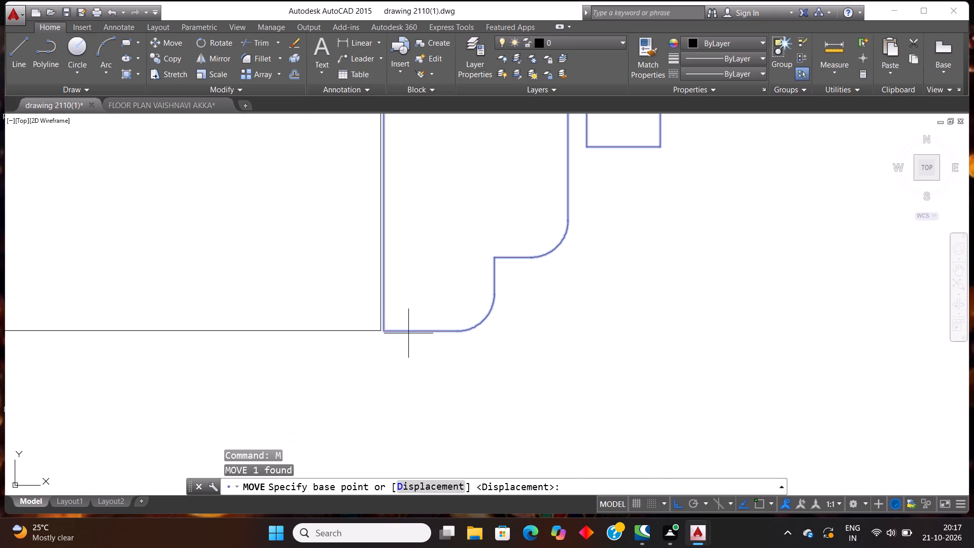
pyautogui.click(385, 331)
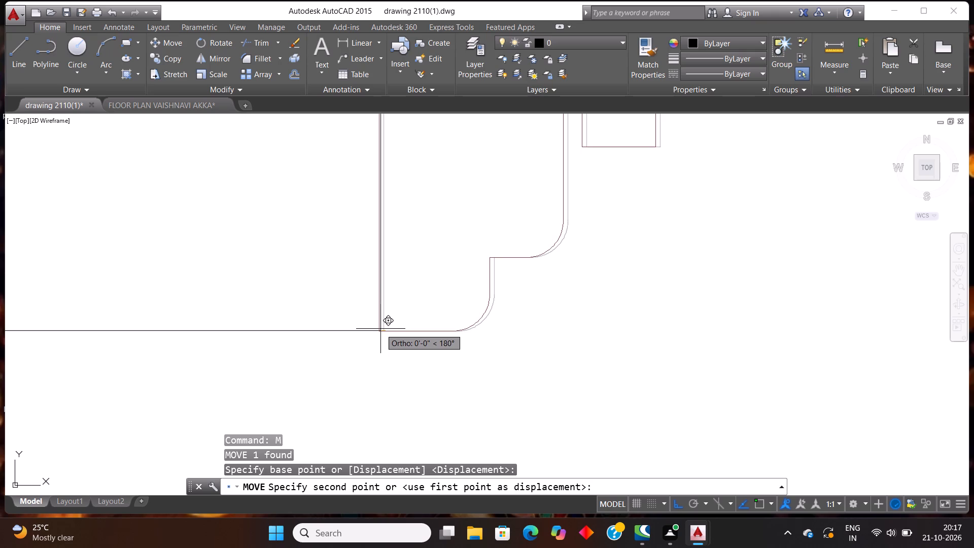
pyautogui.scroll(6, 383, 330)
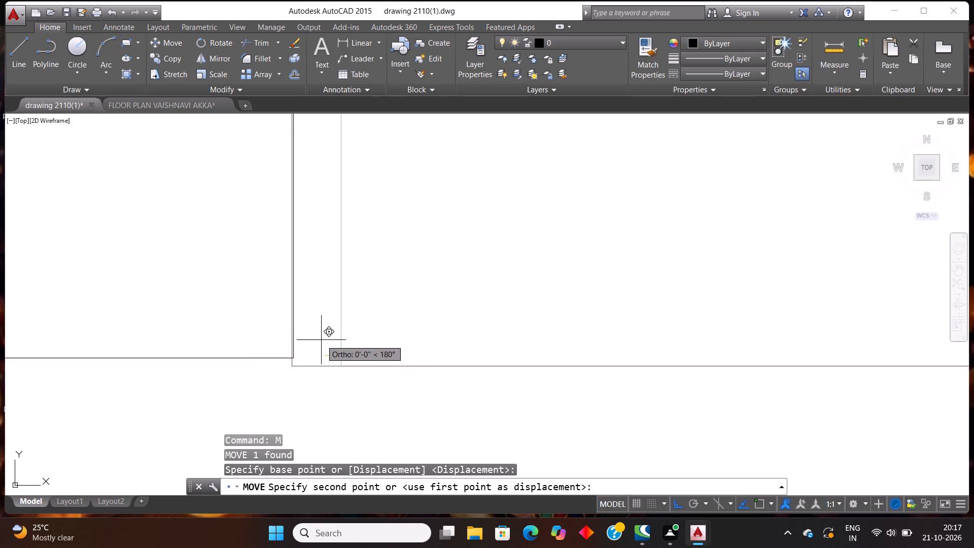
pyautogui.click(324, 308)
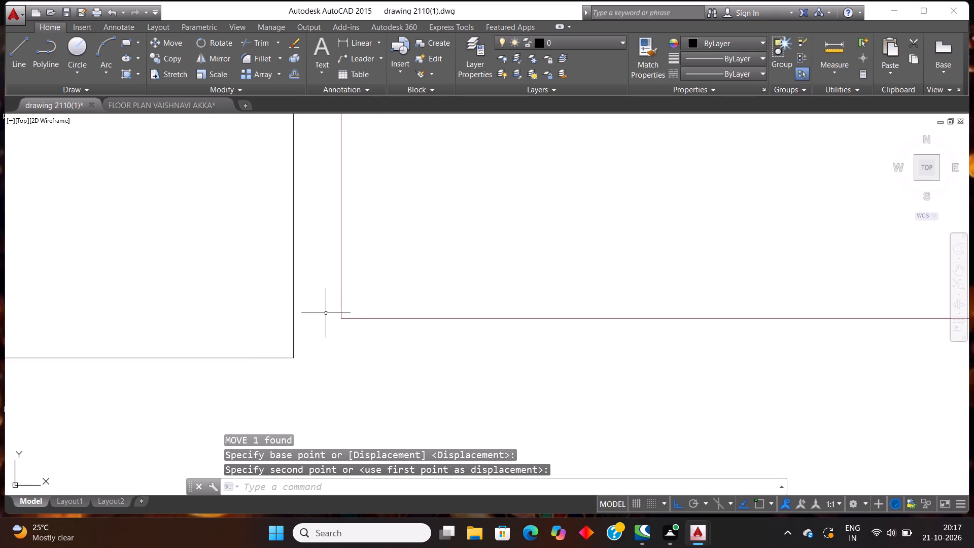
# Move the same door horizontally from its jamb corner so the hinge-side jamb sits flush against the wall end.
pyautogui.scroll(-7, 364, 341)
pyautogui.click(551, 345)
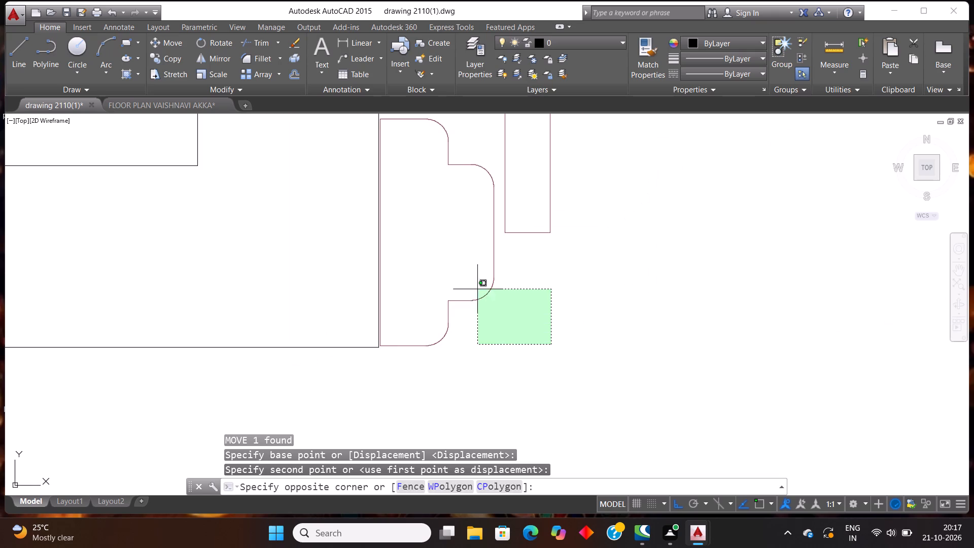
pyautogui.click(459, 268)
pyautogui.press('m')
pyautogui.press('Return')
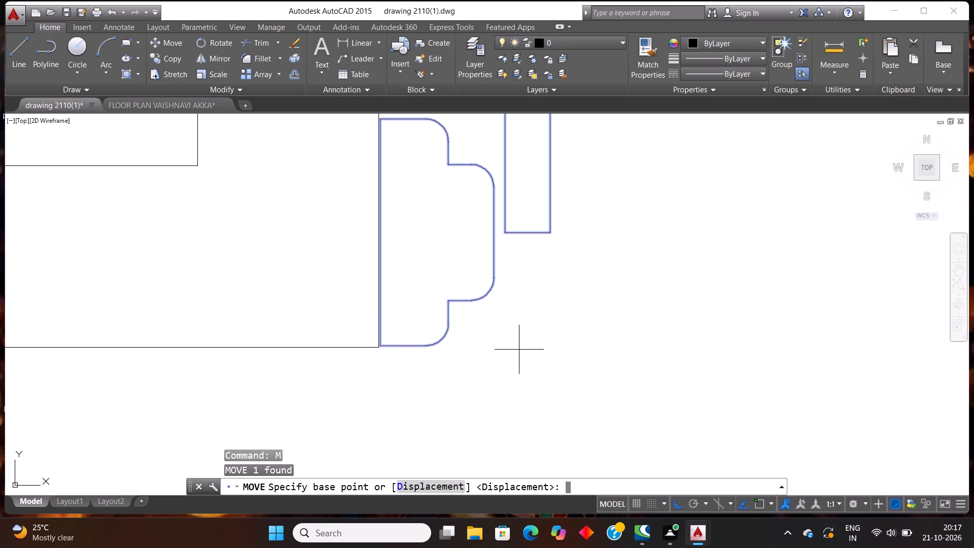
pyautogui.scroll(4, 382, 353)
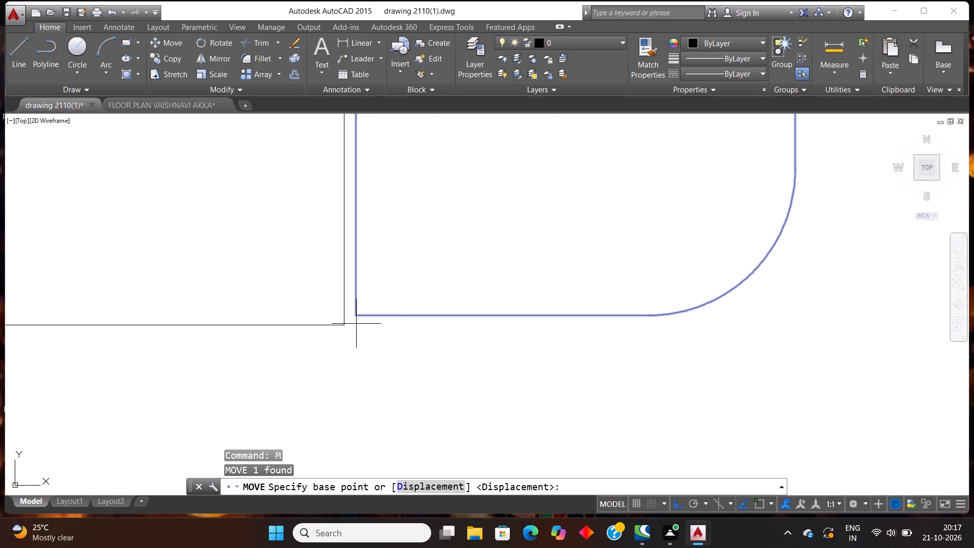
pyautogui.click(354, 315)
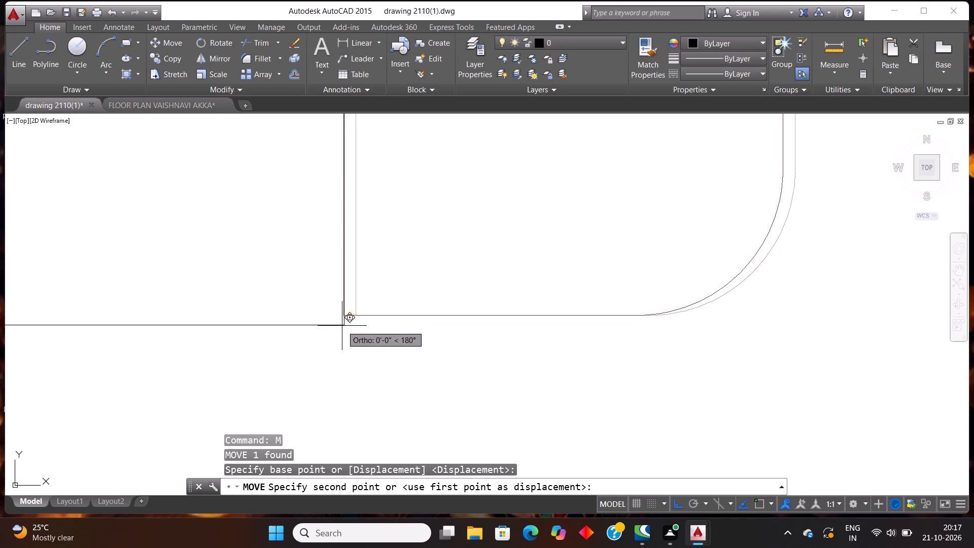
pyautogui.click(343, 325)
# Extend the garage's left wall line through the top wall to that wall's upper face, using all objects as boundaries.
pyautogui.scroll(-2, 425, 333)
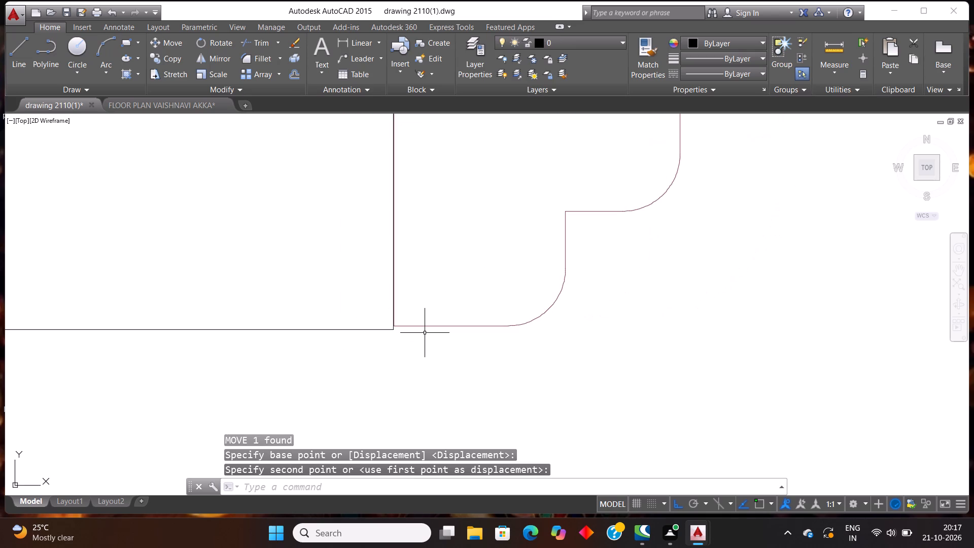
pyautogui.scroll(-7, 423, 336)
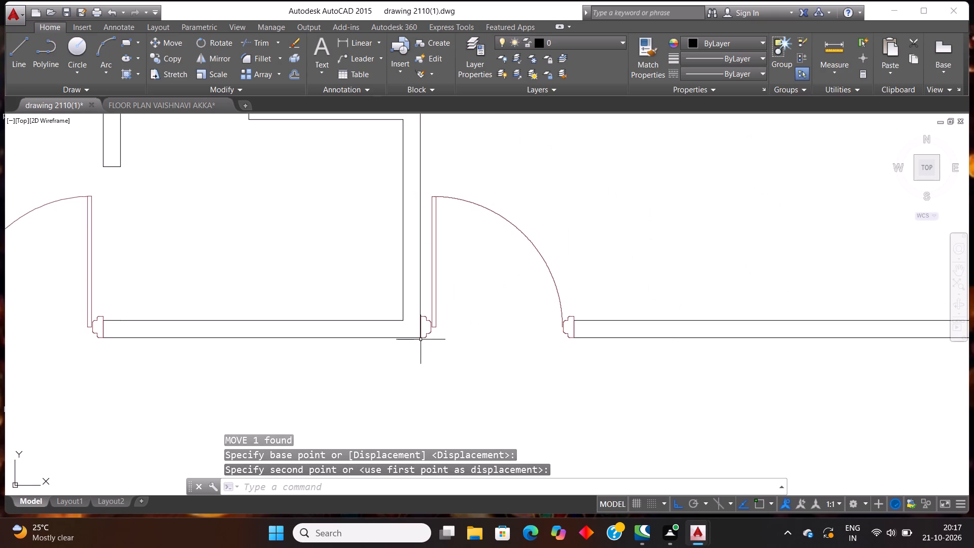
pyautogui.scroll(-3, 420, 339)
pyautogui.scroll(-2, 492, 309)
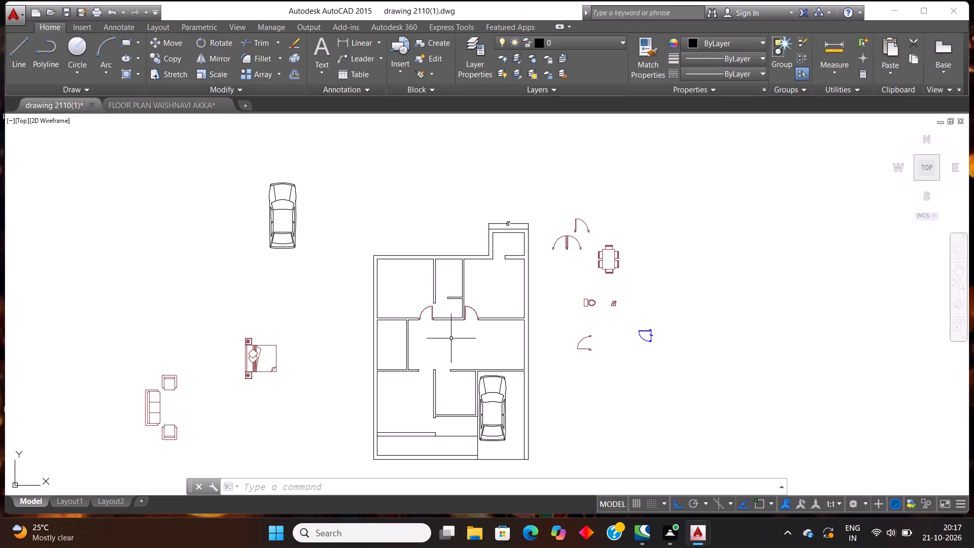
pyautogui.scroll(1, 468, 368)
pyautogui.scroll(-1, 562, 355)
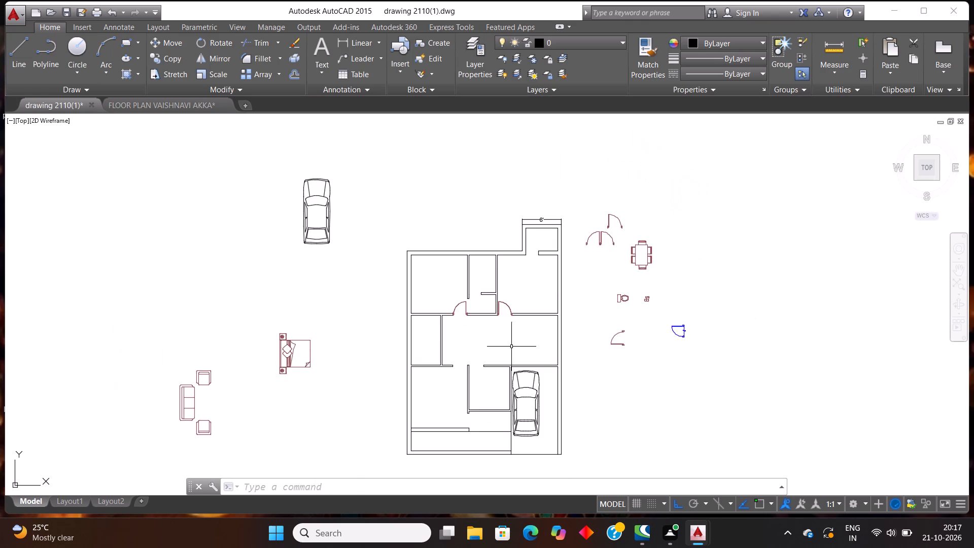
pyautogui.scroll(1, 500, 329)
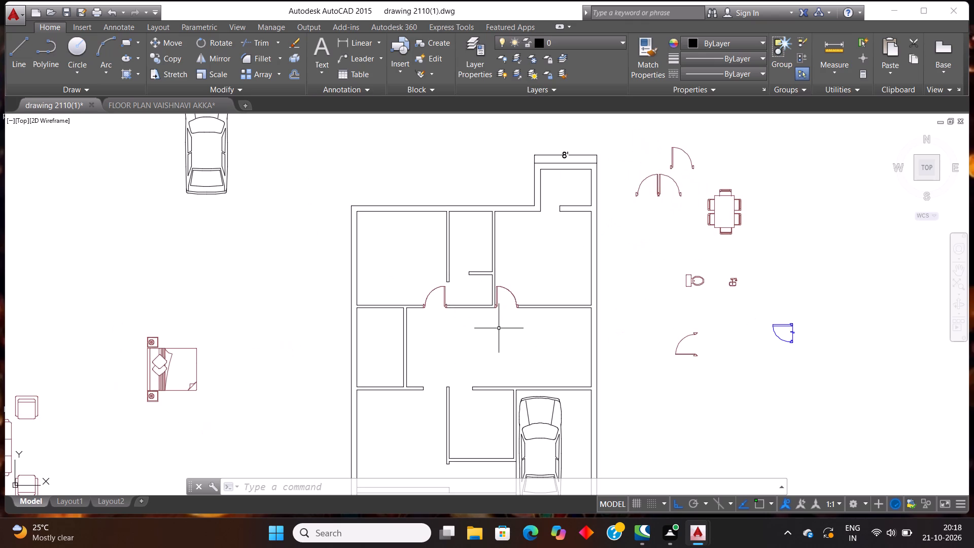
pyautogui.press('Escape')
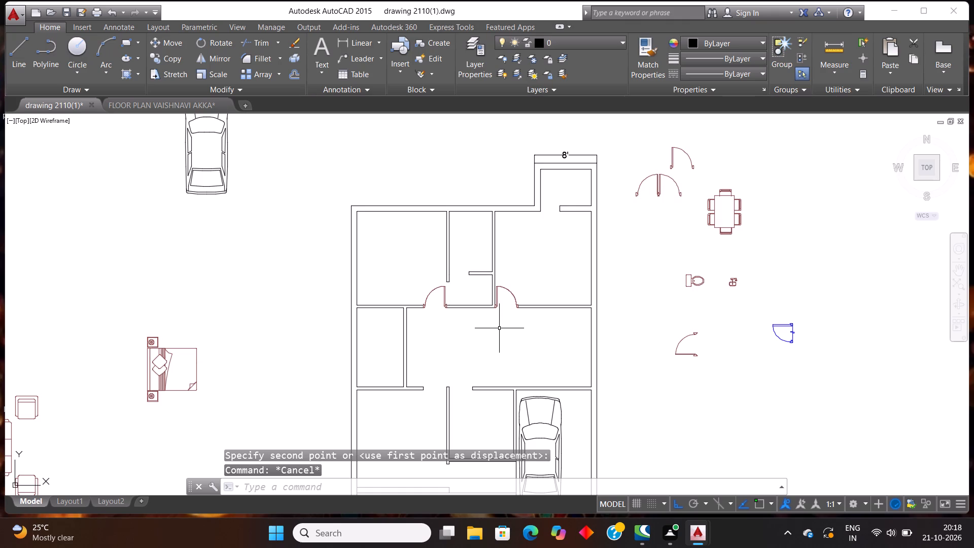
pyautogui.write('ex')
pyautogui.press('Return')
pyautogui.press('Return')
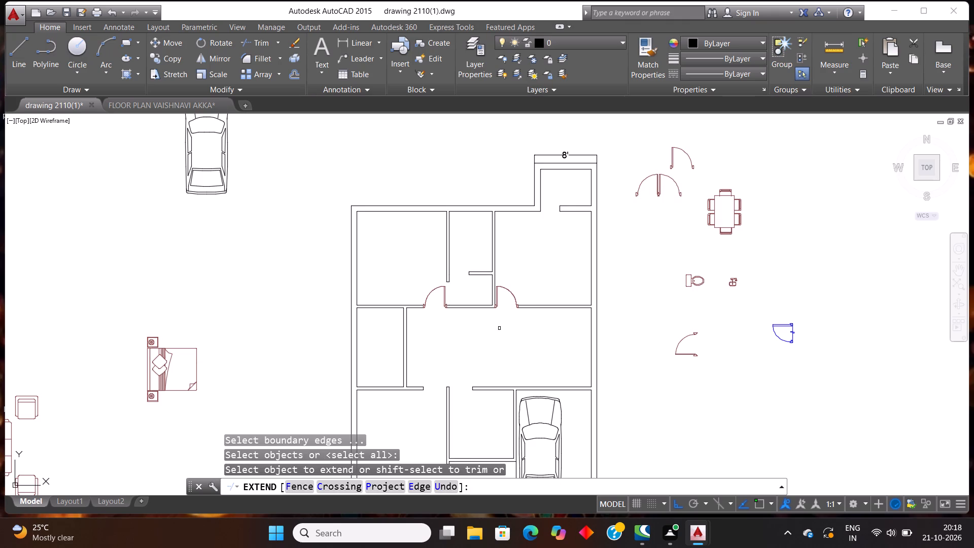
pyautogui.scroll(-1, 492, 360)
pyautogui.scroll(1, 495, 404)
pyautogui.scroll(1, 540, 334)
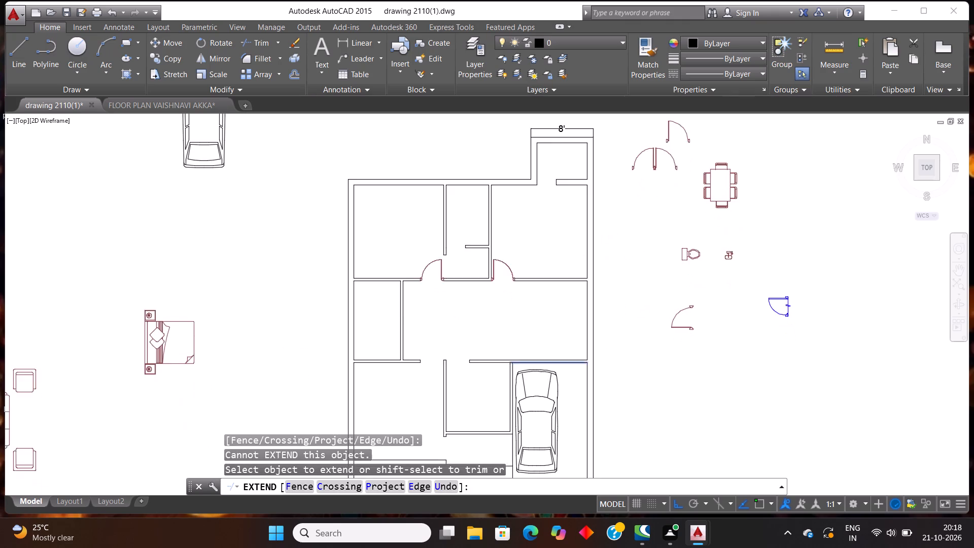
pyautogui.scroll(1, 540, 334)
pyautogui.click(465, 418)
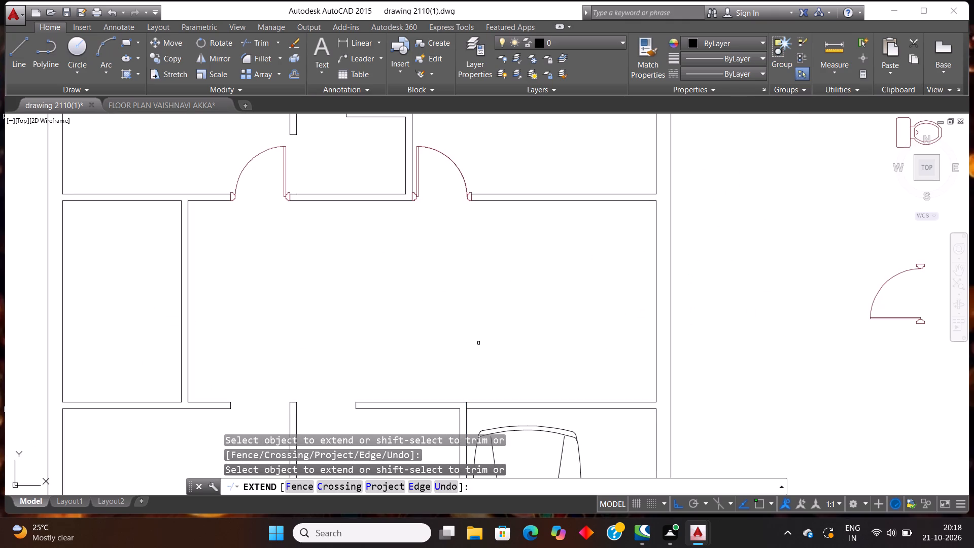
pyautogui.press('Escape')
pyautogui.press('Escape')
# Offset the extended garage wall line 3' toward the garage interior.
pyautogui.write('off')
pyautogui.press('Return')
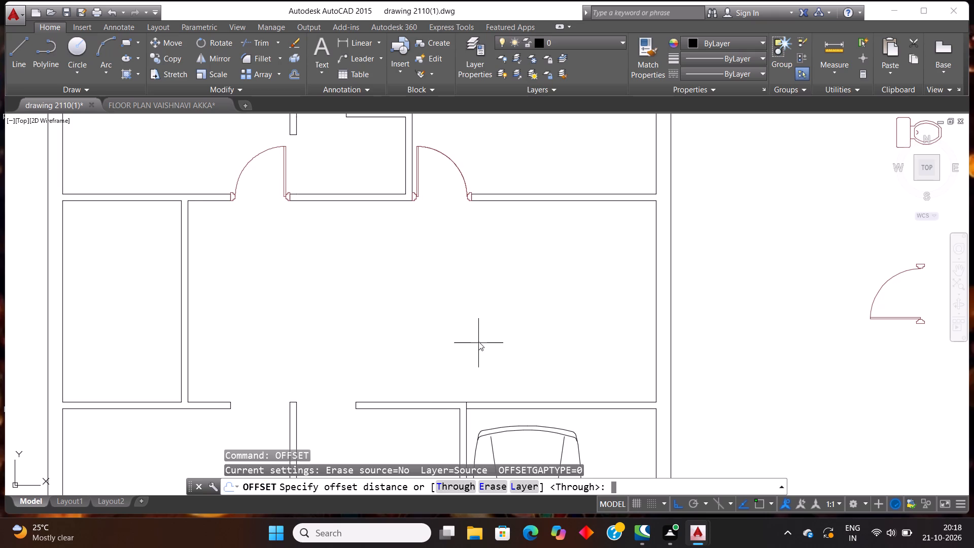
pyautogui.write("3'")
pyautogui.press('Return')
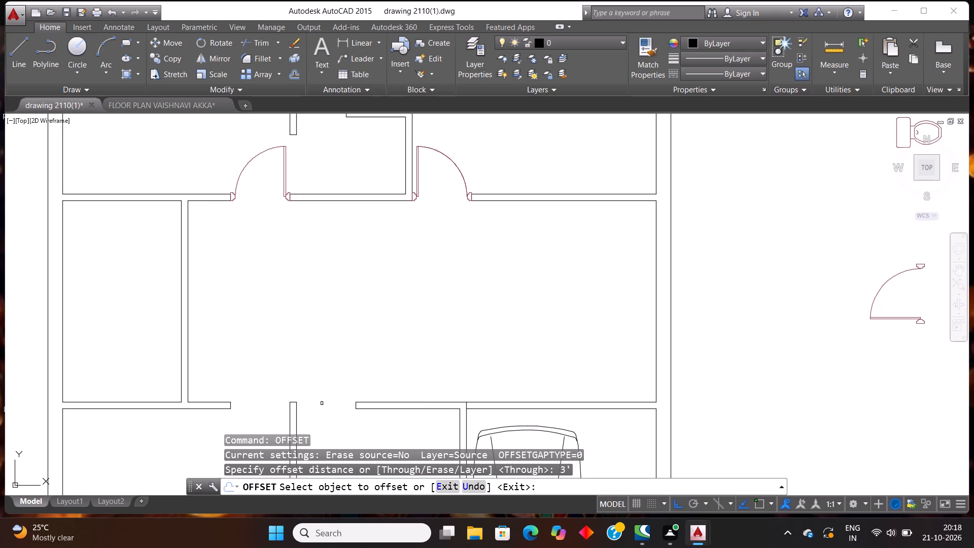
pyautogui.scroll(-1, 374, 334)
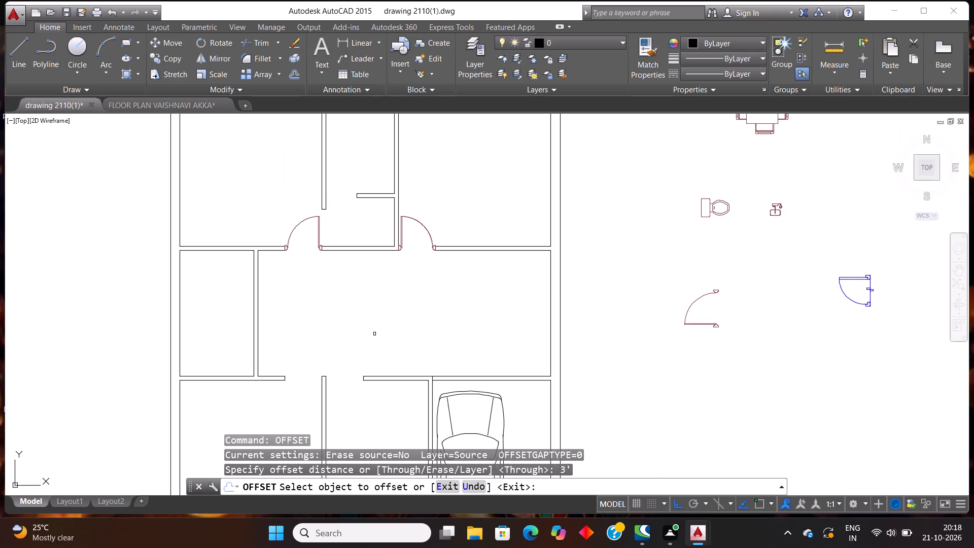
pyautogui.scroll(-2, 374, 333)
pyautogui.scroll(1, 354, 354)
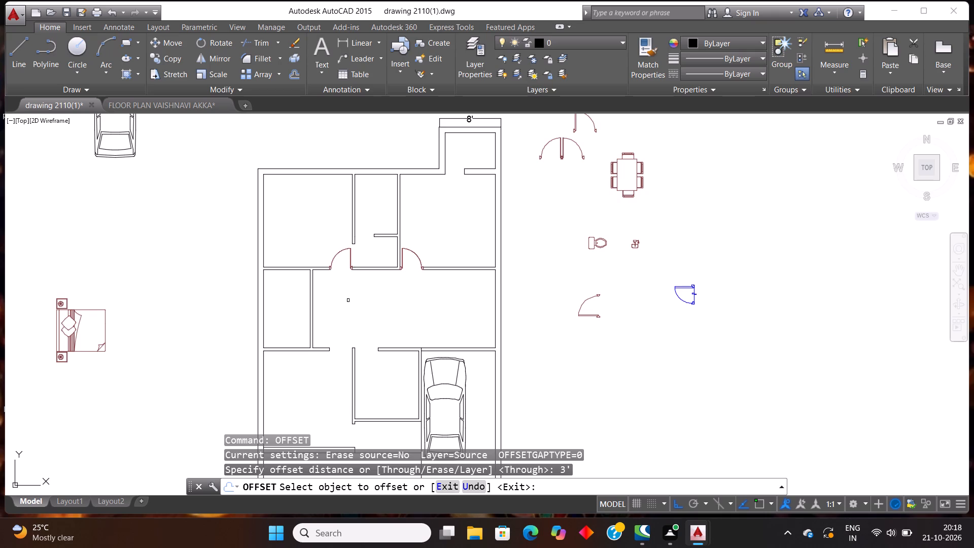
pyautogui.scroll(1, 445, 364)
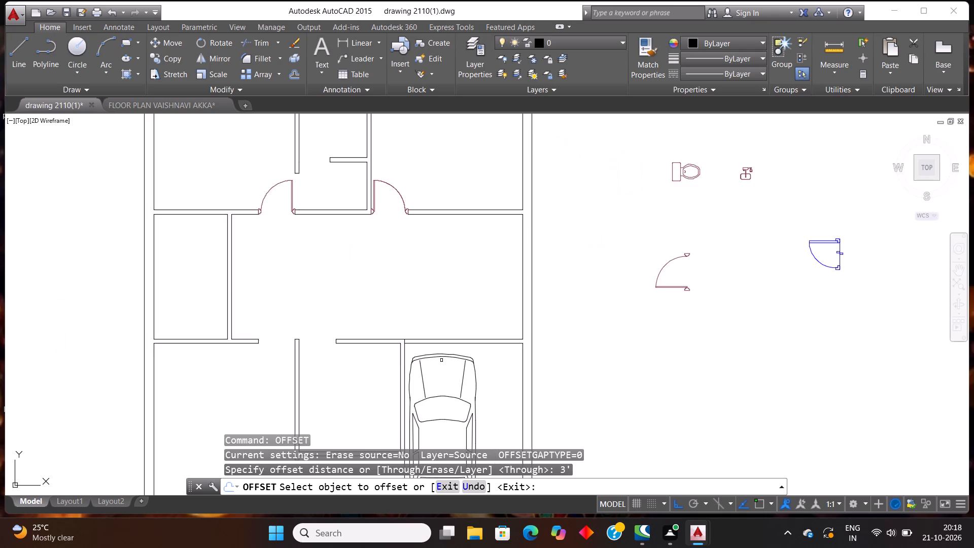
pyautogui.scroll(2, 433, 352)
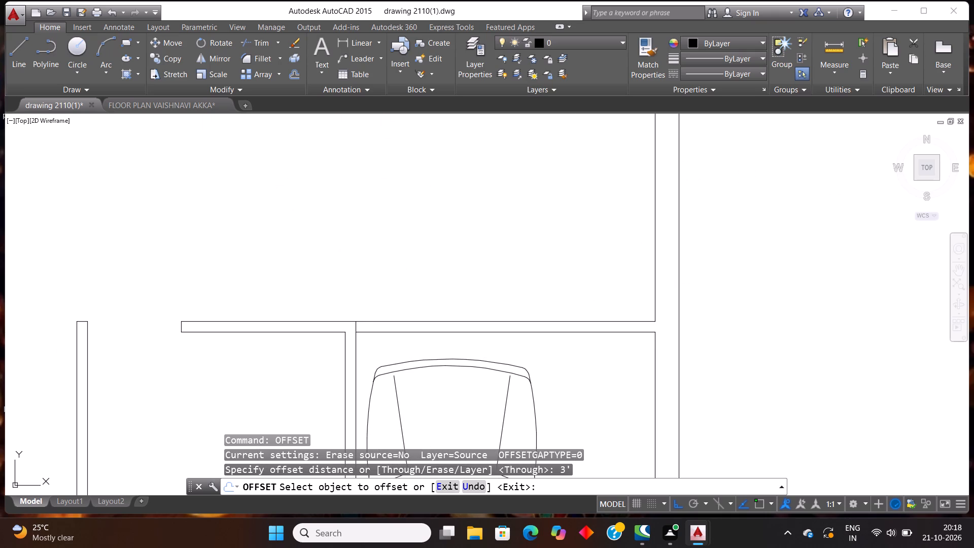
pyautogui.click(355, 346)
pyautogui.click(475, 279)
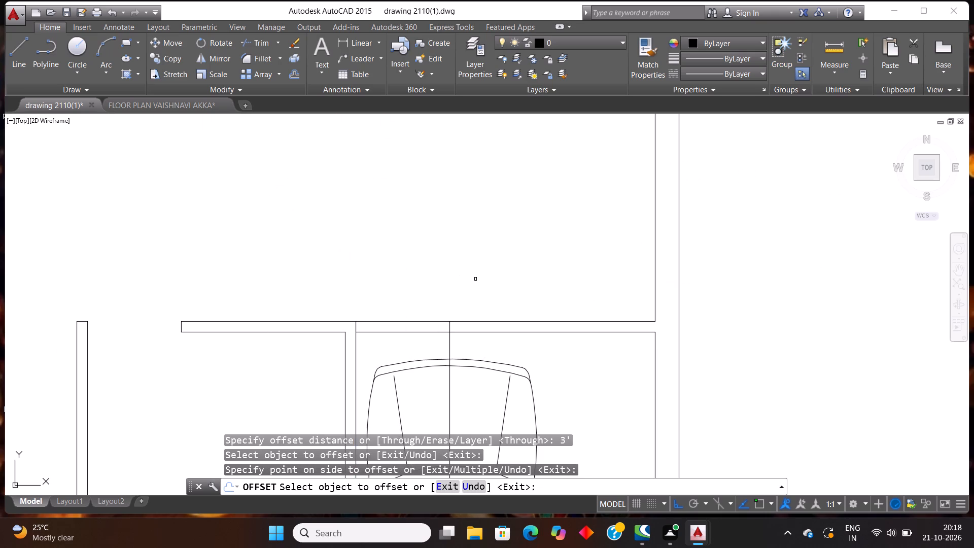
pyautogui.press('Escape')
pyautogui.press('Escape')
# Trim both faces of the garage's top wall between the left wall and the offset line to open a doorway.
pyautogui.write('tr')
pyautogui.press('Return')
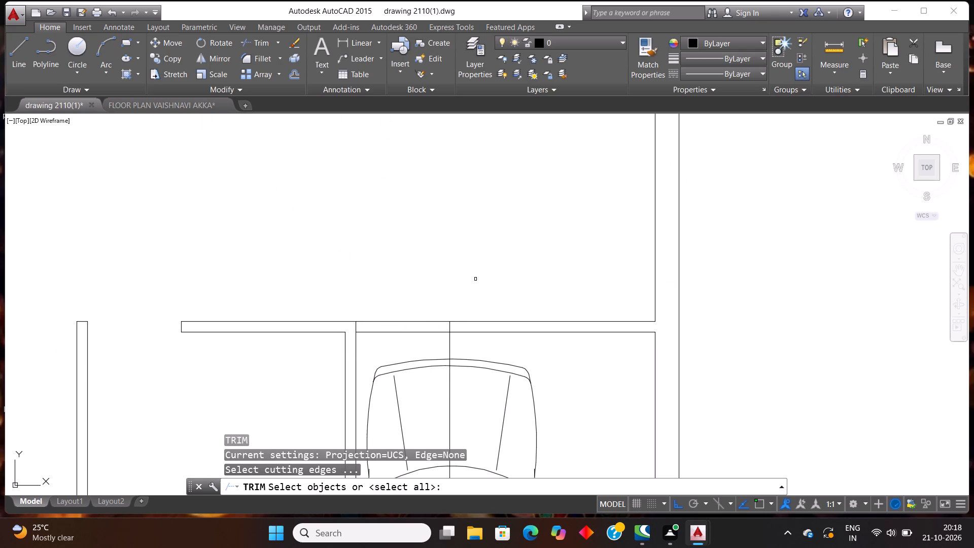
pyautogui.press('Return')
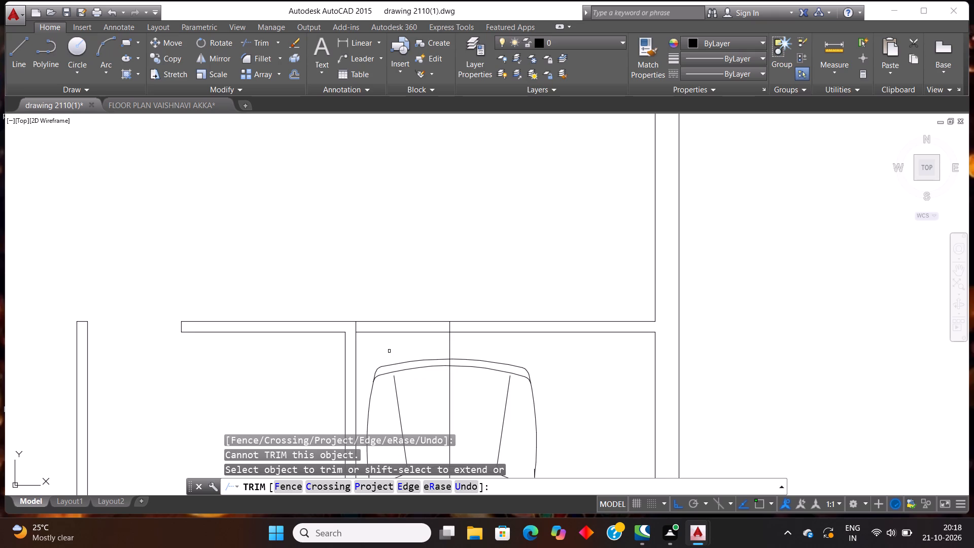
pyautogui.click(389, 351)
pyautogui.click(373, 278)
pyautogui.scroll(-2, 481, 215)
pyautogui.scroll(2, 479, 295)
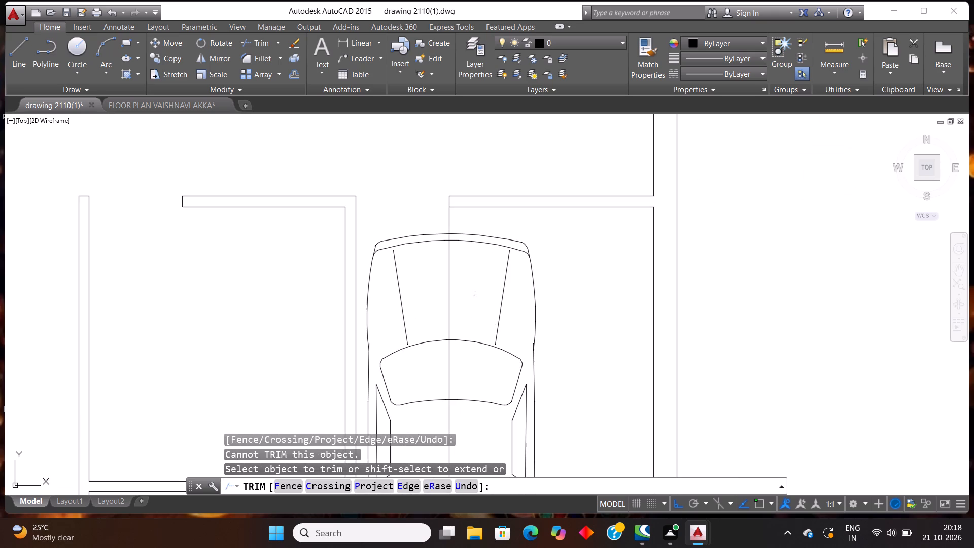
pyautogui.press('Escape')
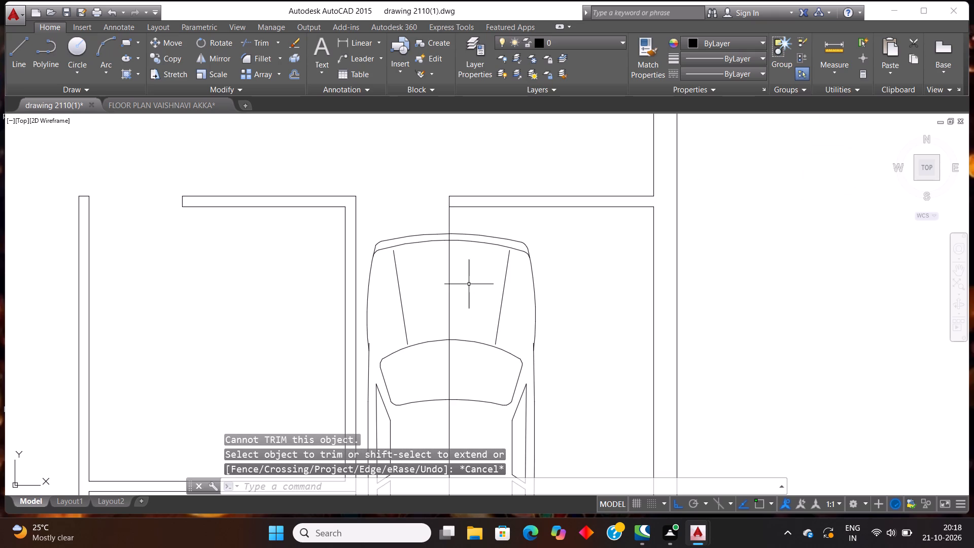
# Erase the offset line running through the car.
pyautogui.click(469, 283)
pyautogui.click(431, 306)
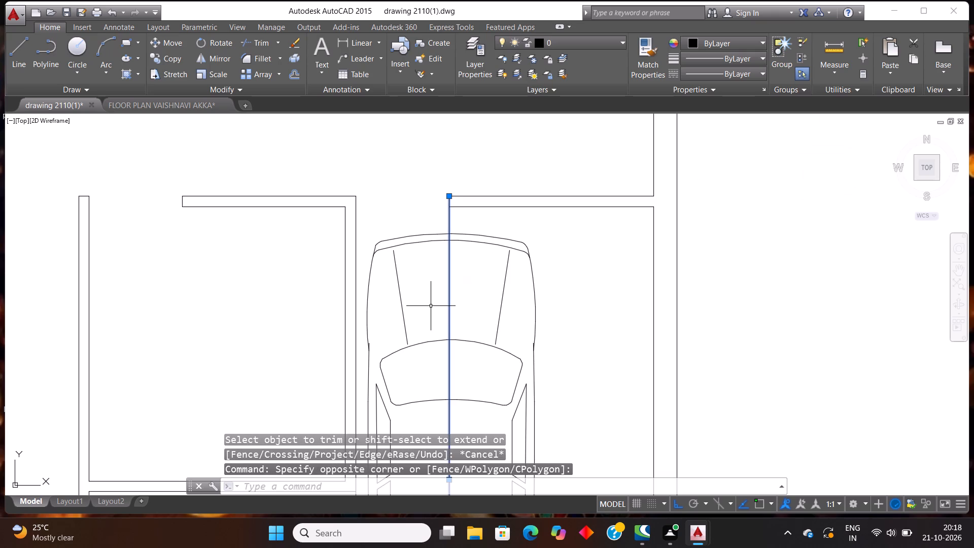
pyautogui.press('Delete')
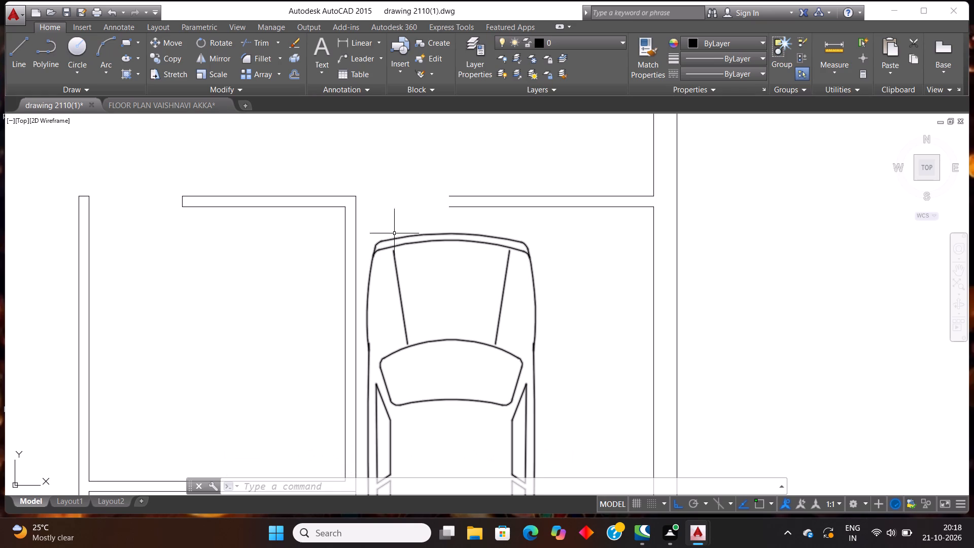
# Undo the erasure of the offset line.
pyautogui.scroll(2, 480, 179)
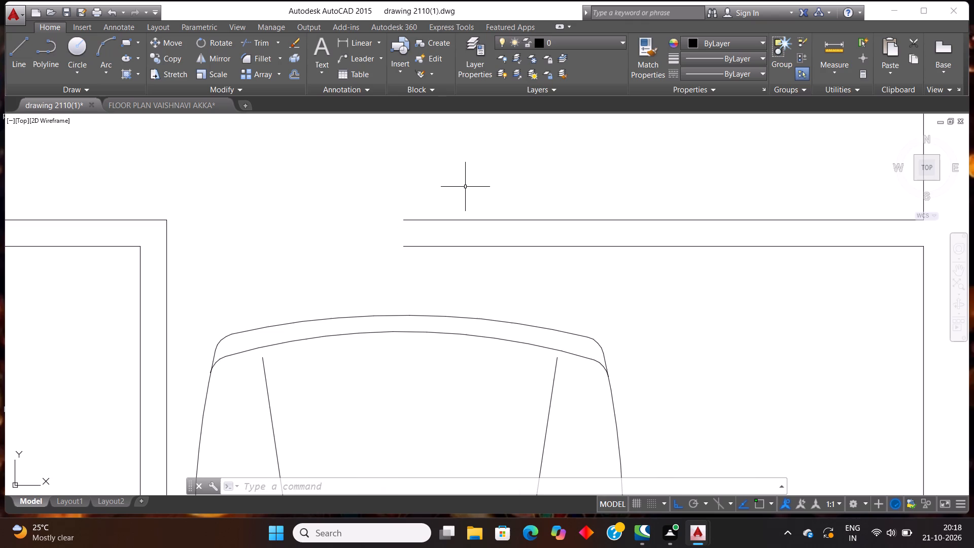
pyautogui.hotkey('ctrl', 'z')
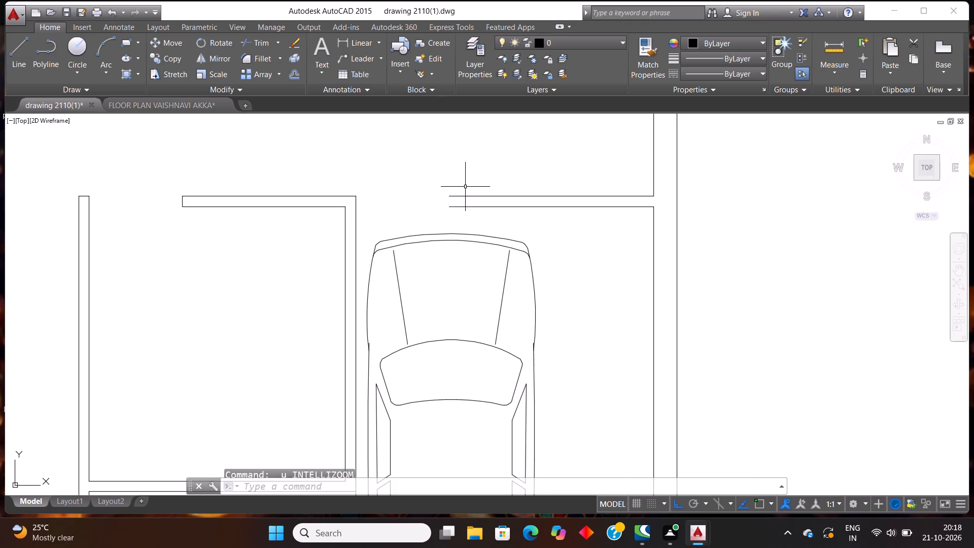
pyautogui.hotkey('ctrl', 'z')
# Trim the offset line just below the garage's top wall, keeping the short piece across the wall thickness as the door jamb.
pyautogui.scroll(1, 468, 242)
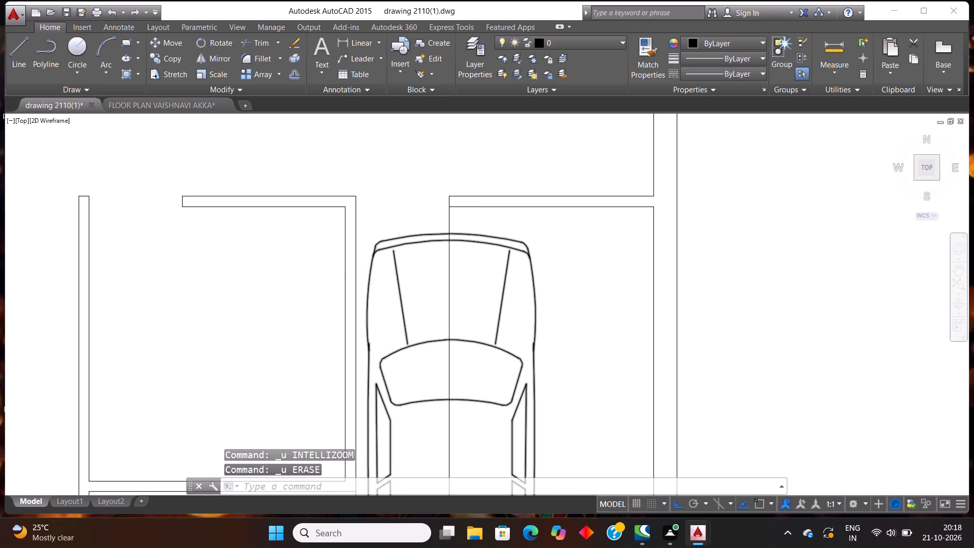
pyautogui.write('tr')
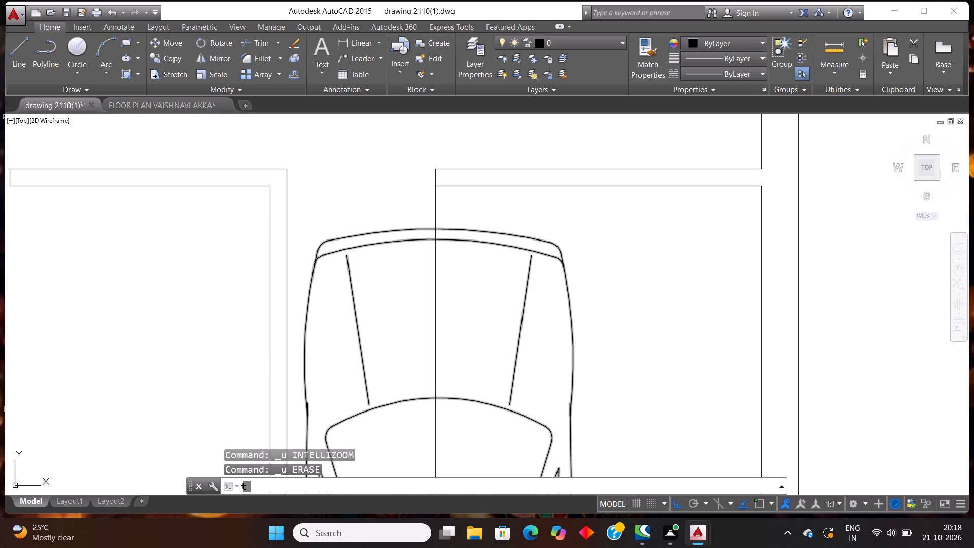
pyautogui.press('Return')
pyautogui.press('Return')
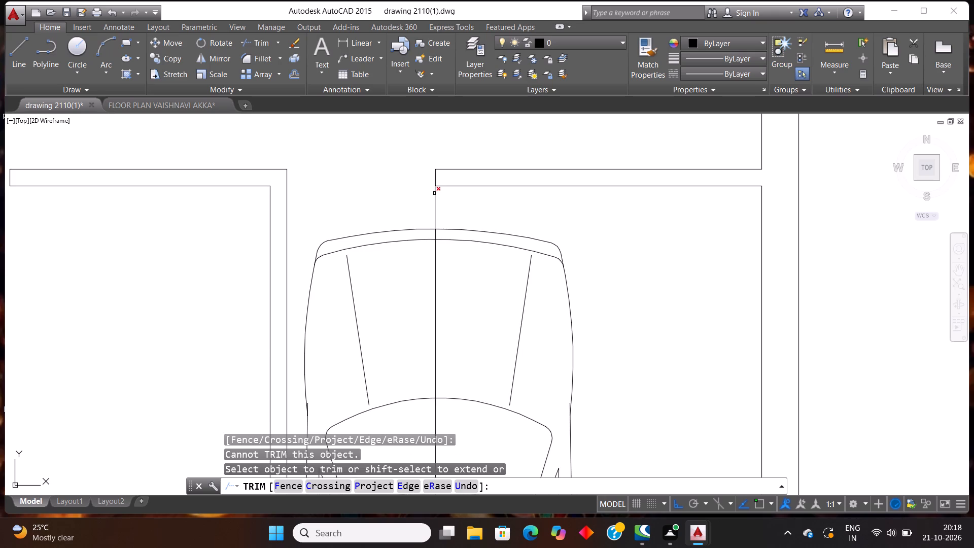
pyautogui.click(434, 200)
pyautogui.press('Escape')
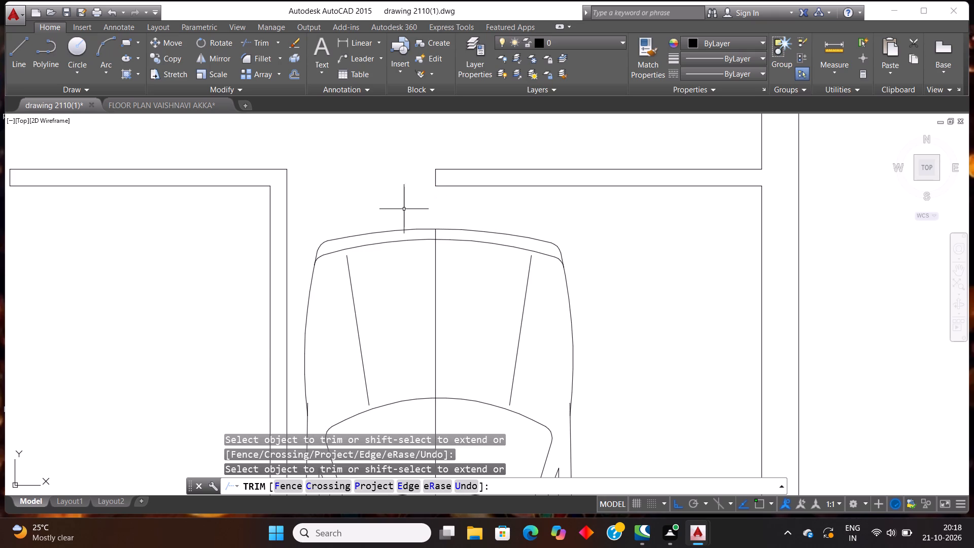
# Erase the remaining piece of the offset line running through the car.
pyautogui.click(430, 286)
pyautogui.moveTo(439, 292); pyautogui.dragTo(448, 302)
pyautogui.click(448, 302)
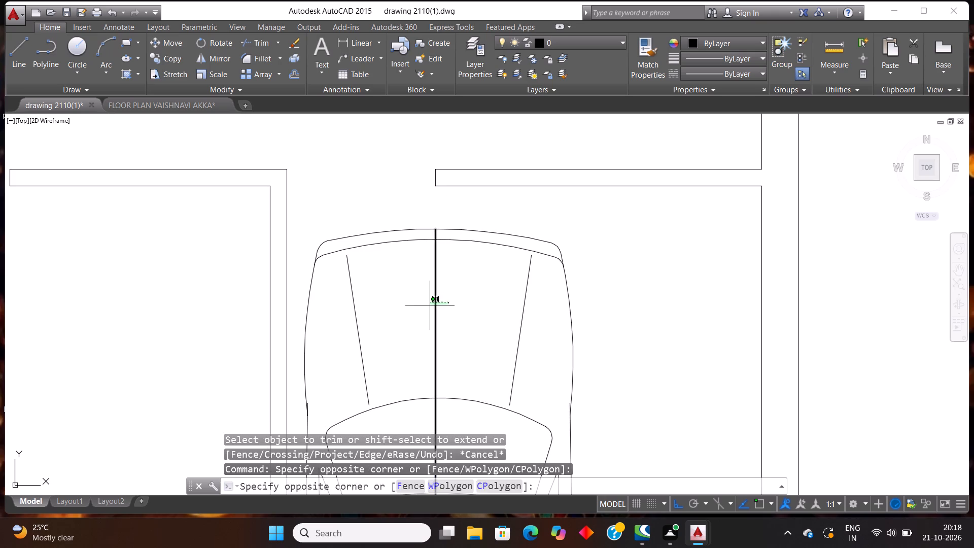
pyautogui.click(429, 306)
pyautogui.press('Delete')
pyautogui.scroll(-4, 429, 306)
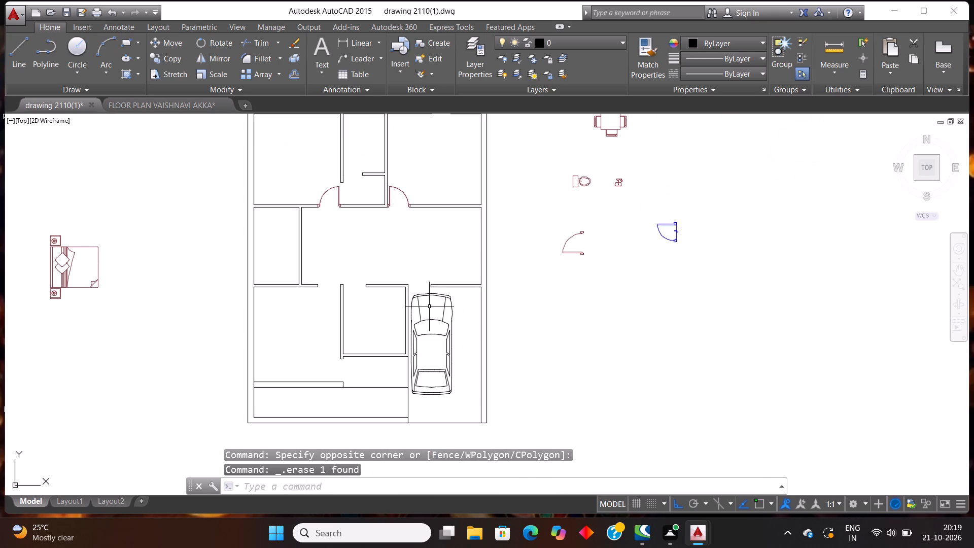
# Copy the door of the upper bedroom beside the garage side into the new doorway in the garage's top wall.
pyautogui.scroll(1, 444, 291)
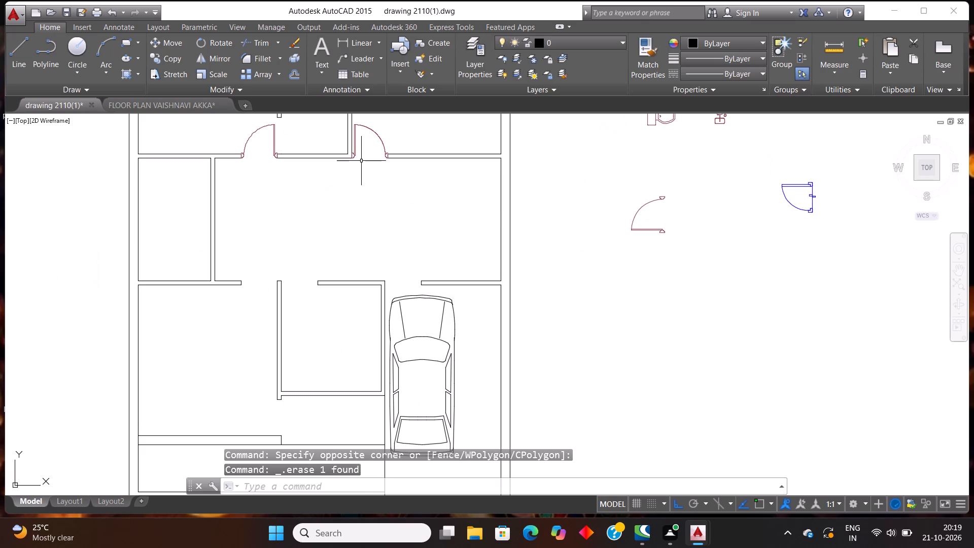
pyautogui.click(362, 161)
pyautogui.click(381, 128)
pyautogui.click(381, 128)
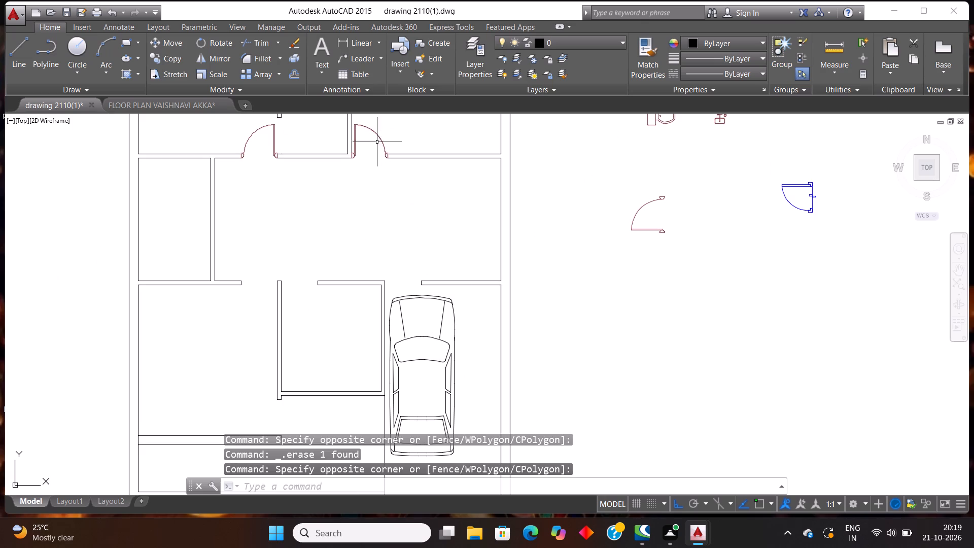
pyautogui.click(386, 122)
pyautogui.click(373, 143)
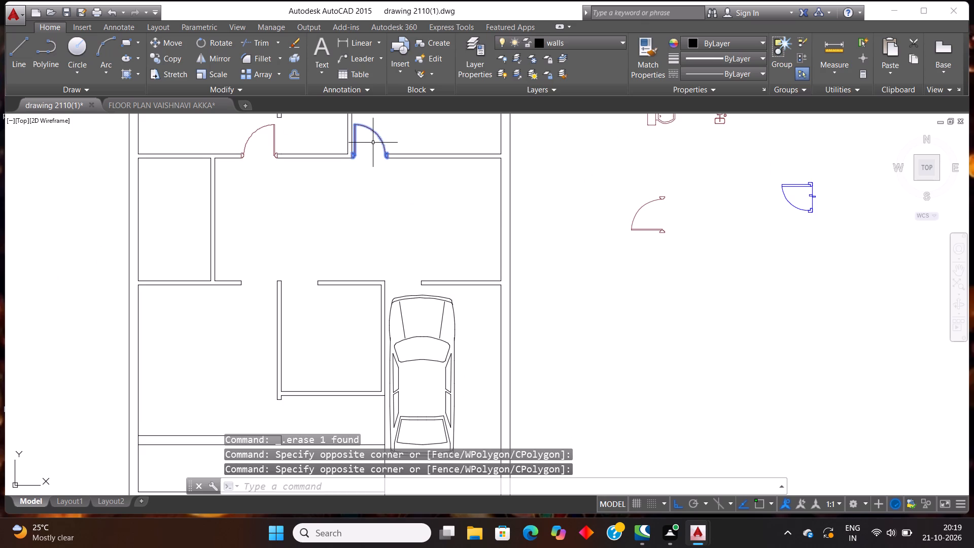
pyautogui.hotkey('ctrl', 'c')
pyautogui.hotkey('ctrl', 'v')
pyautogui.scroll(2, 386, 290)
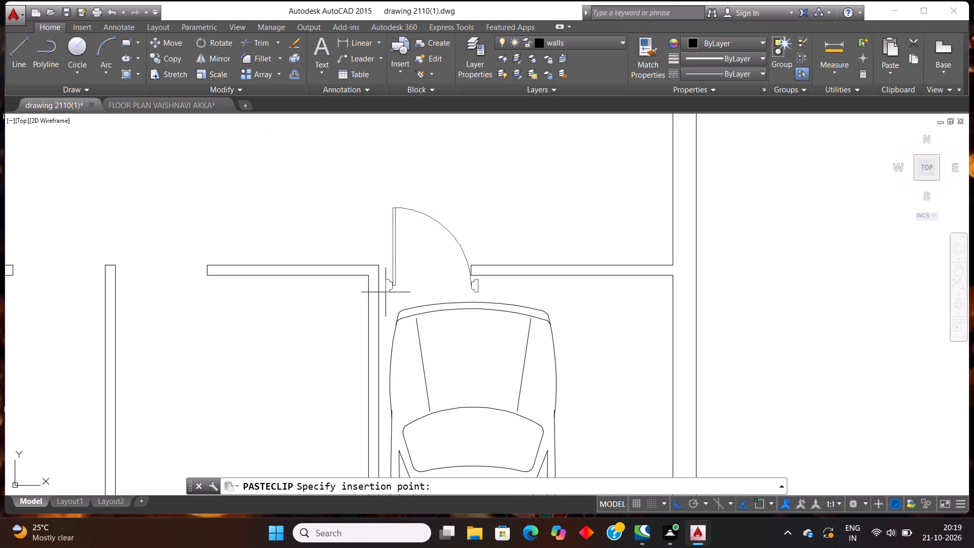
pyautogui.scroll(2, 384, 291)
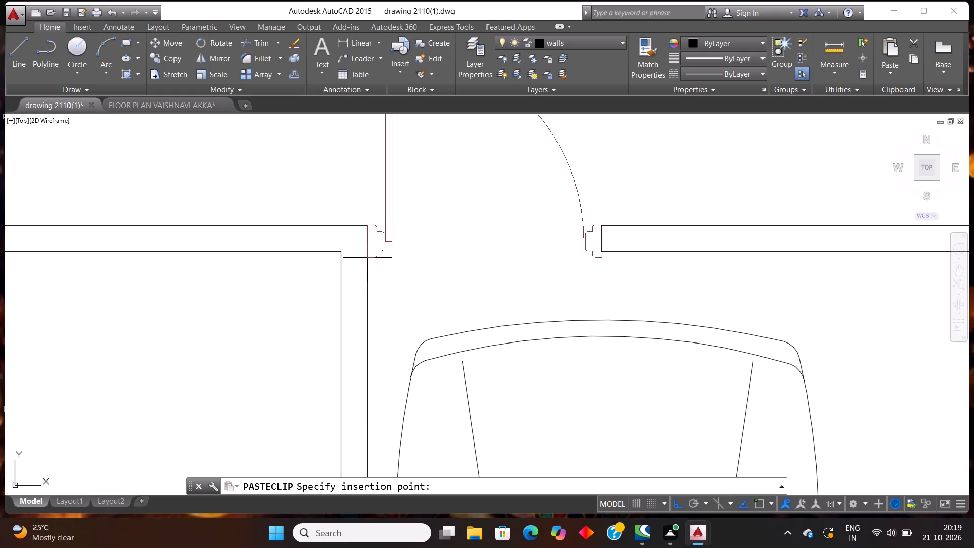
pyautogui.click(367, 258)
# Copy the loose brown door outside the plan into the opening between the lower partition's end and the front wall.
pyautogui.scroll(-5, 383, 253)
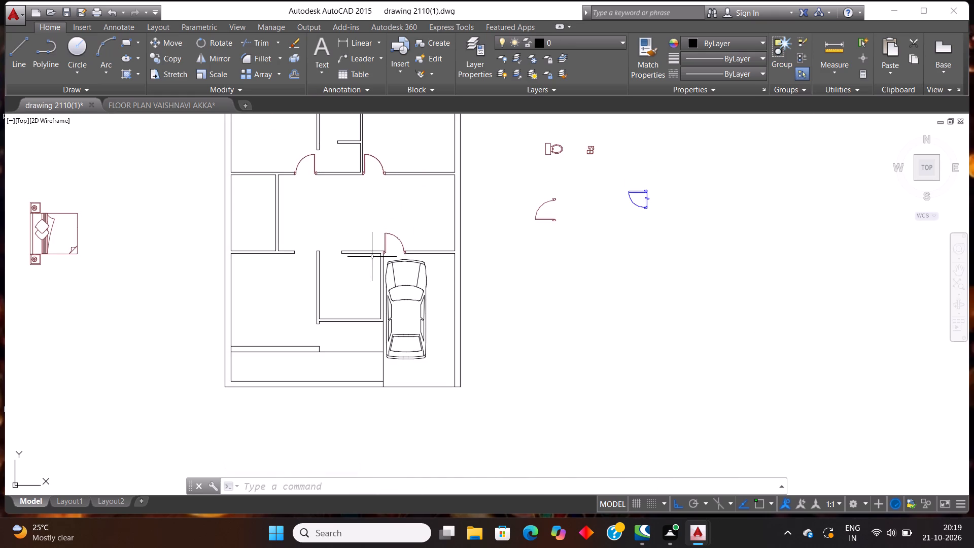
pyautogui.scroll(-1, 371, 261)
pyautogui.click(497, 244)
pyautogui.moveTo(468, 223); pyautogui.dragTo(348, 349)
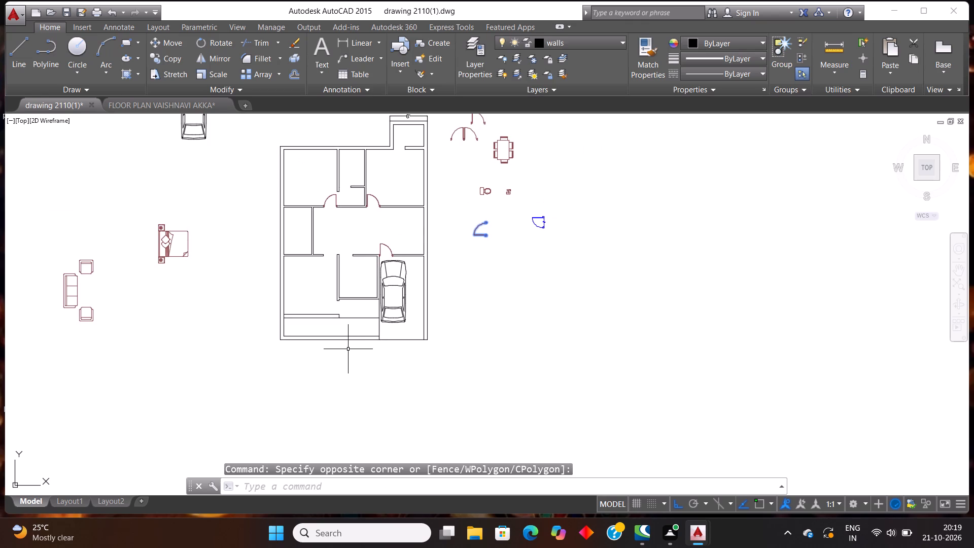
pyautogui.hotkey('ctrl', 'c')
pyautogui.hotkey('ctrl', 'v')
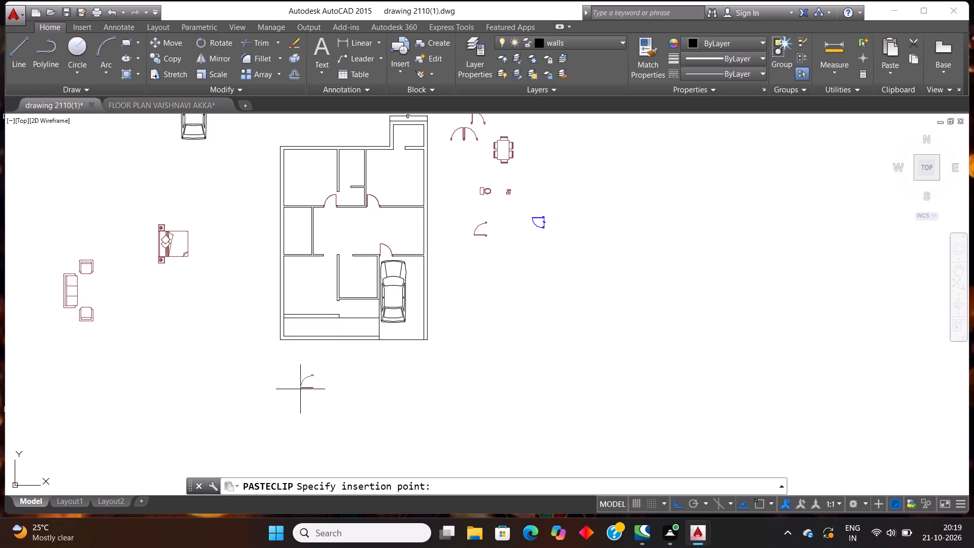
pyautogui.scroll(7, 323, 322)
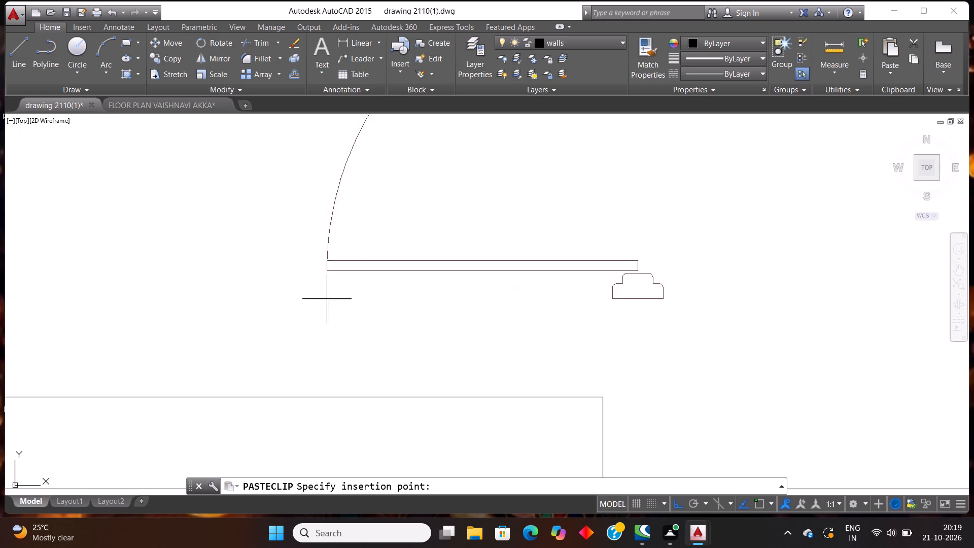
pyautogui.click(266, 397)
# Copy the loose blue door block to the empty space outside the plan near the bed.
pyautogui.scroll(-1, 318, 320)
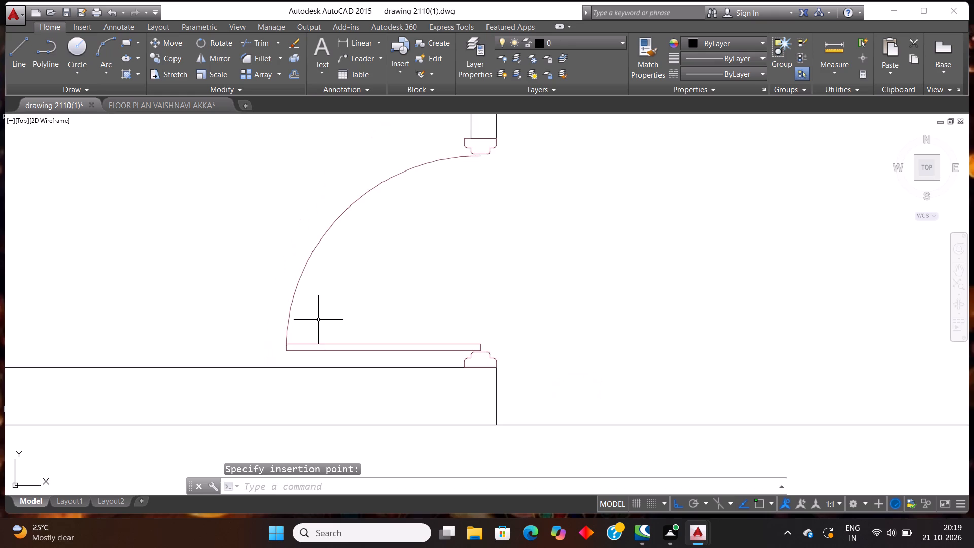
pyautogui.scroll(-4, 317, 320)
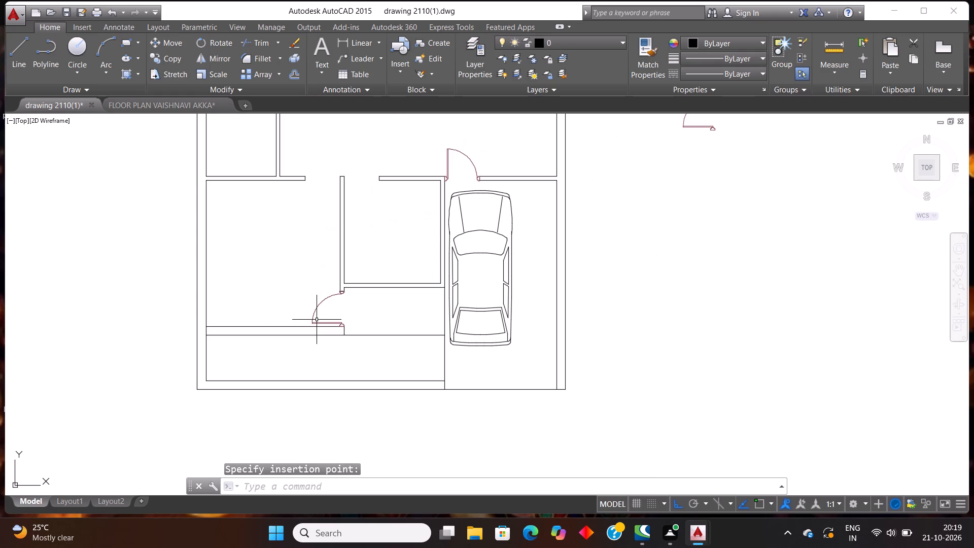
pyautogui.scroll(-3, 317, 320)
pyautogui.scroll(2, 281, 275)
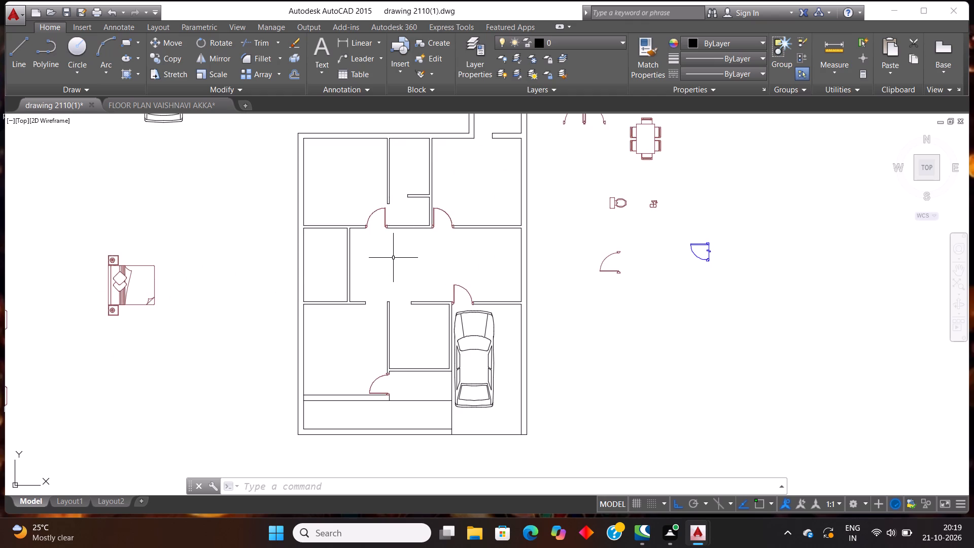
pyautogui.moveTo(728, 284); pyautogui.dragTo(721, 274)
pyautogui.click(688, 236)
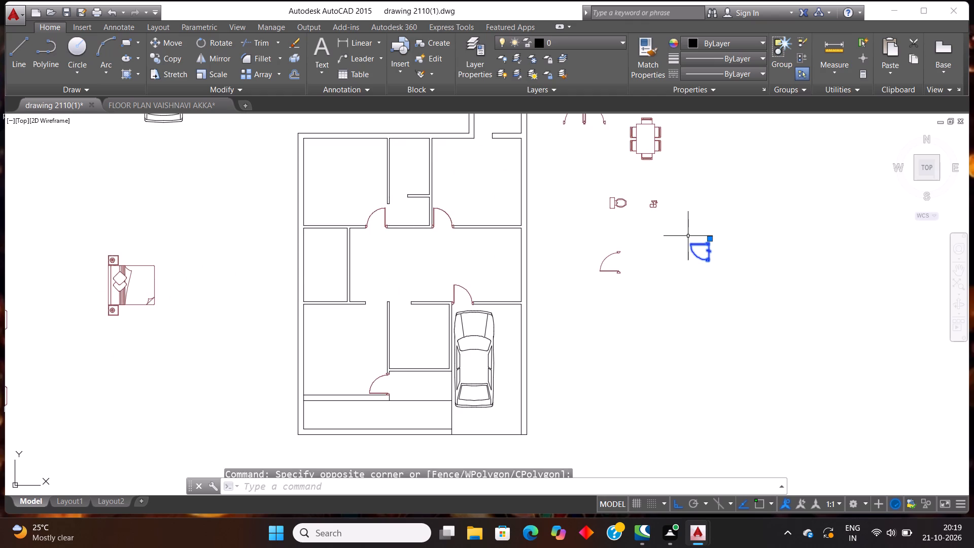
pyautogui.hotkey('ctrl', 'c')
pyautogui.hotkey('ctrl', 'v')
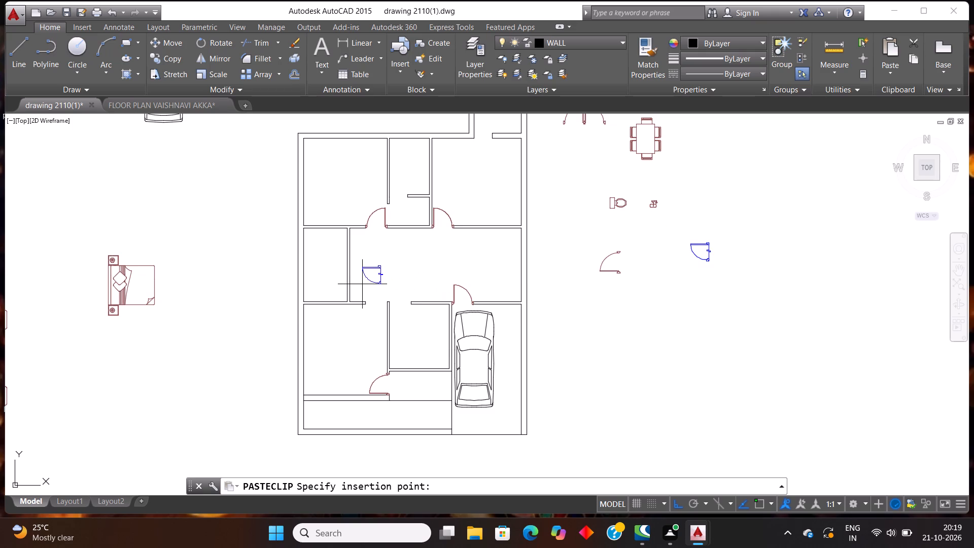
pyautogui.click(210, 335)
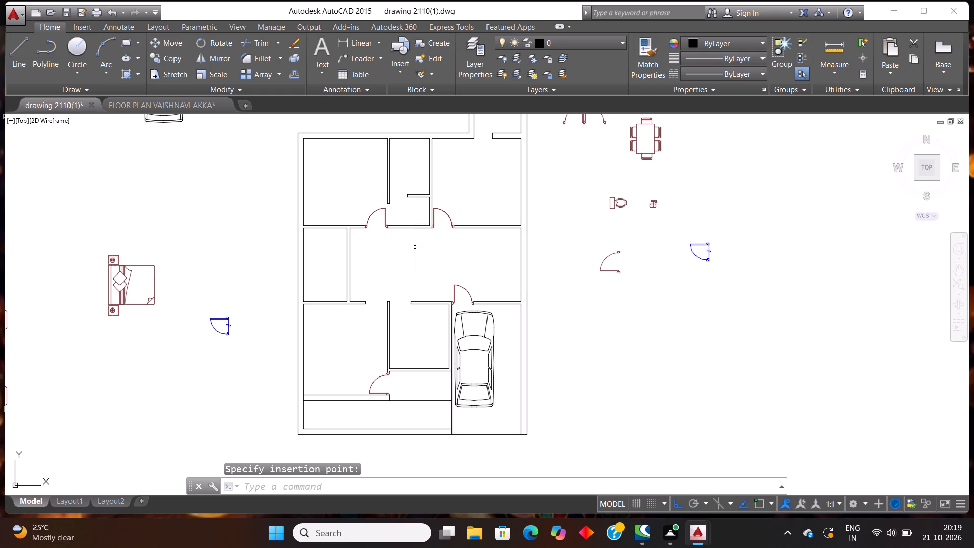
# Extend the small left room's upper wall line across the top of its partition wall to close the gap.
pyautogui.scroll(2, 393, 199)
pyautogui.write('ex')
pyautogui.press('Return')
pyautogui.press('Return')
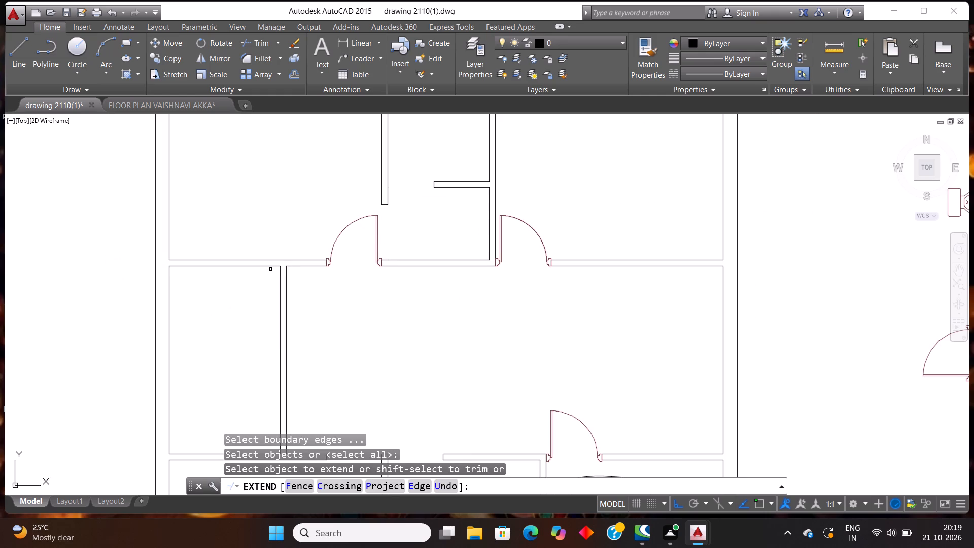
pyautogui.click(272, 266)
pyautogui.press('Escape')
pyautogui.press('Escape')
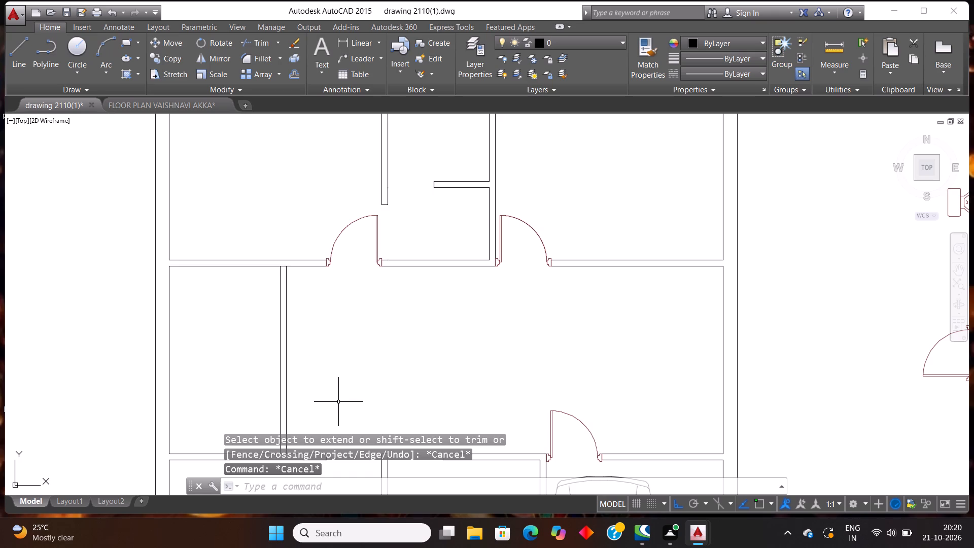
# Offset the small left room's upper wall line 2'6" down into the room.
pyautogui.press('o')
pyautogui.write('ff')
pyautogui.press('Return')
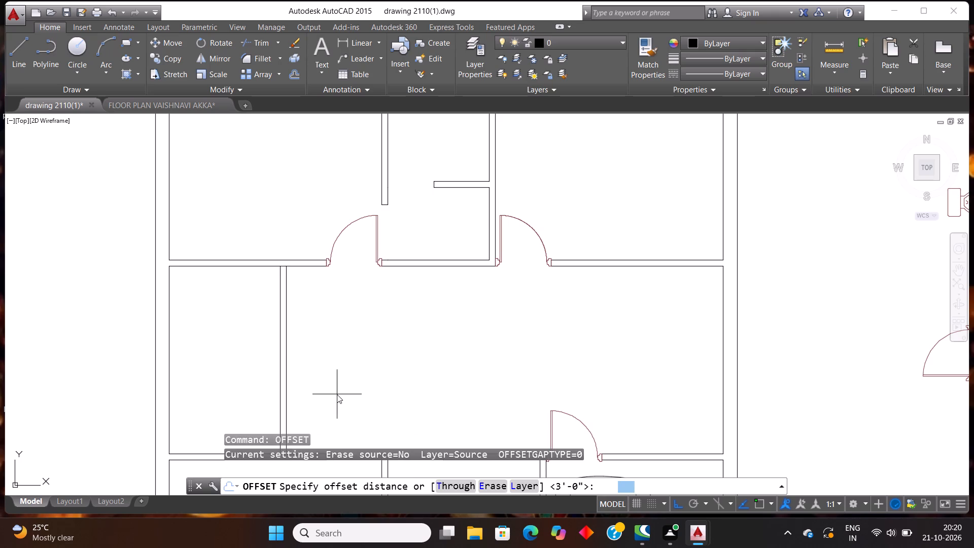
pyautogui.press('2')
pyautogui.press("'")
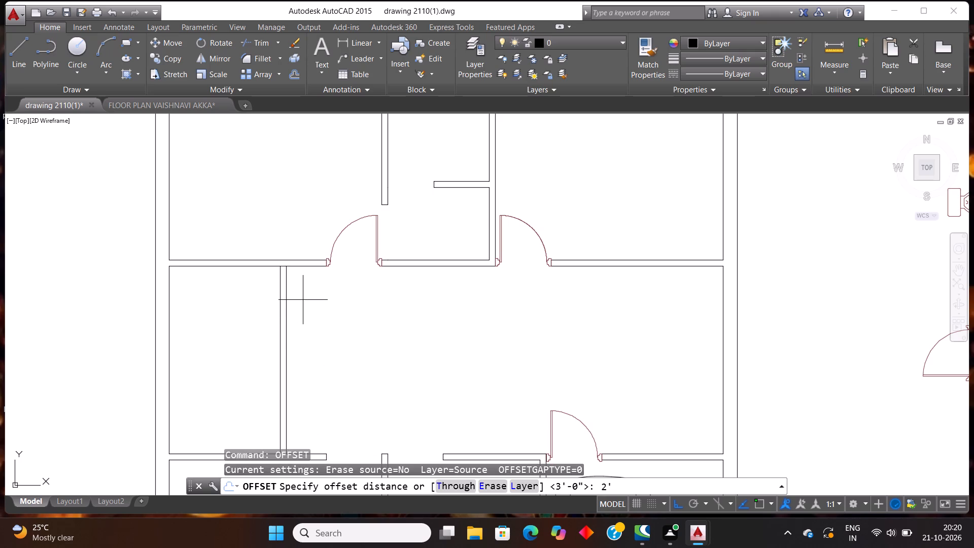
pyautogui.press('6')
pyautogui.hotkey('shift', '"')
pyautogui.press('Return')
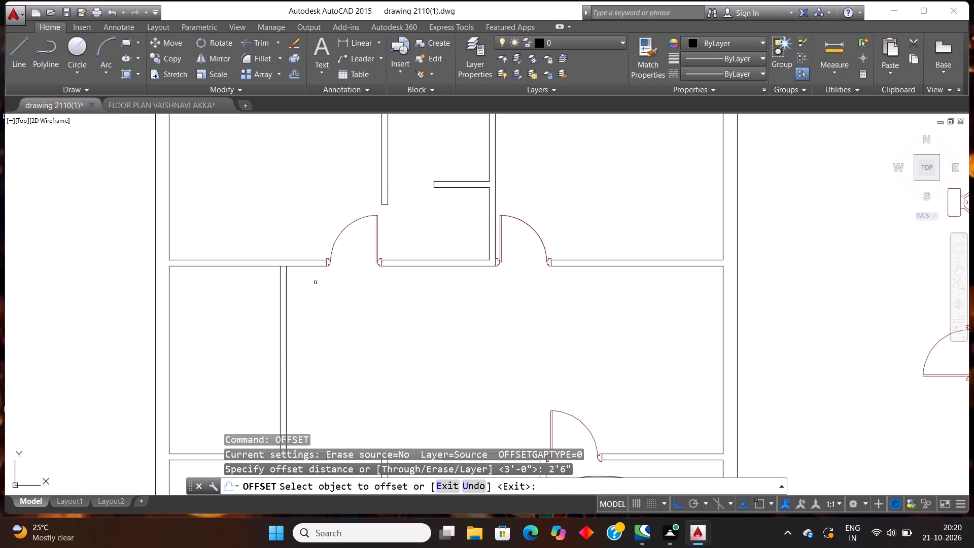
pyautogui.click(265, 266)
pyautogui.click(254, 344)
pyautogui.press('Escape')
pyautogui.press('Escape')
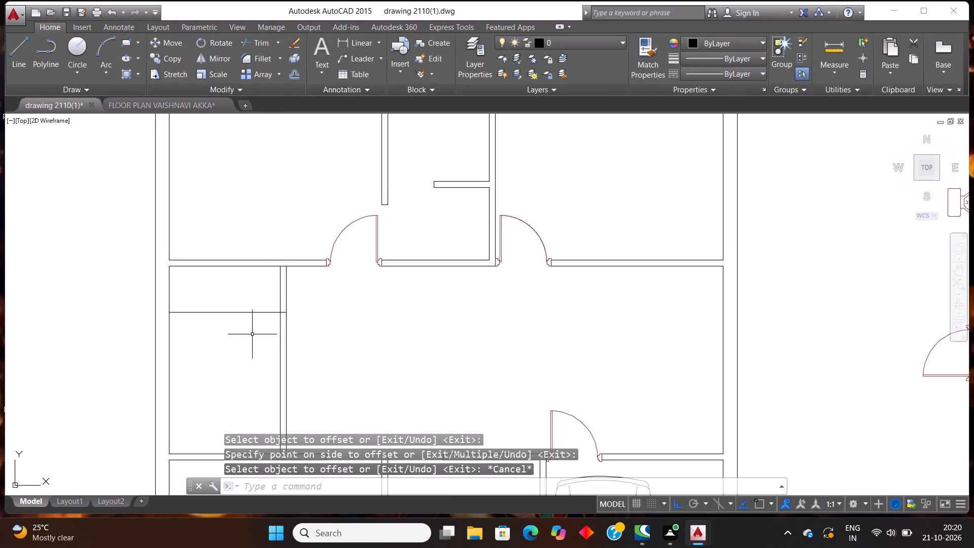
# Trim the offset line inside the small left room and both partition faces above it to open a doorway.
pyautogui.write('tr')
pyautogui.press('Return')
pyautogui.press('Return')
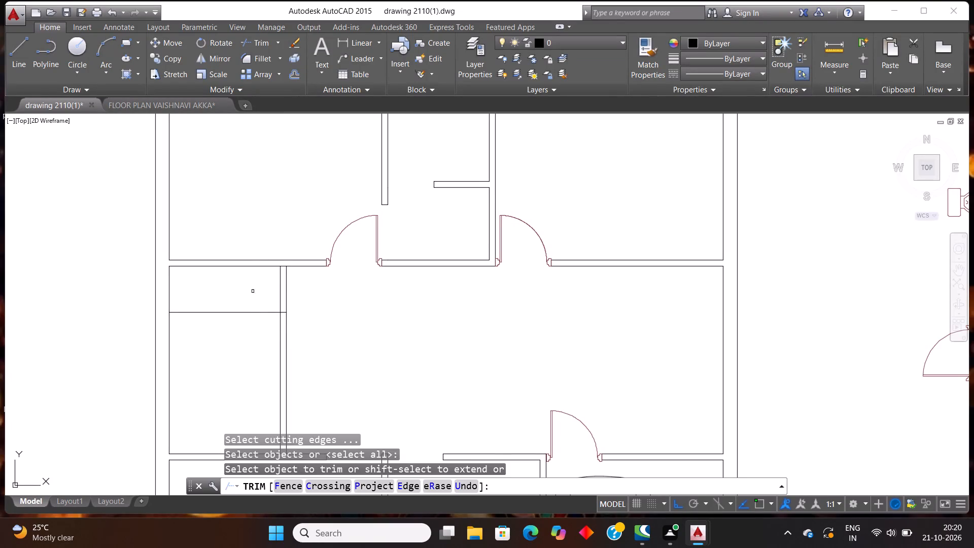
pyautogui.moveTo(250, 280); pyautogui.dragTo(253, 291)
pyautogui.click(266, 340)
pyautogui.click(254, 294)
pyautogui.click(287, 290)
pyautogui.scroll(-2, 334, 263)
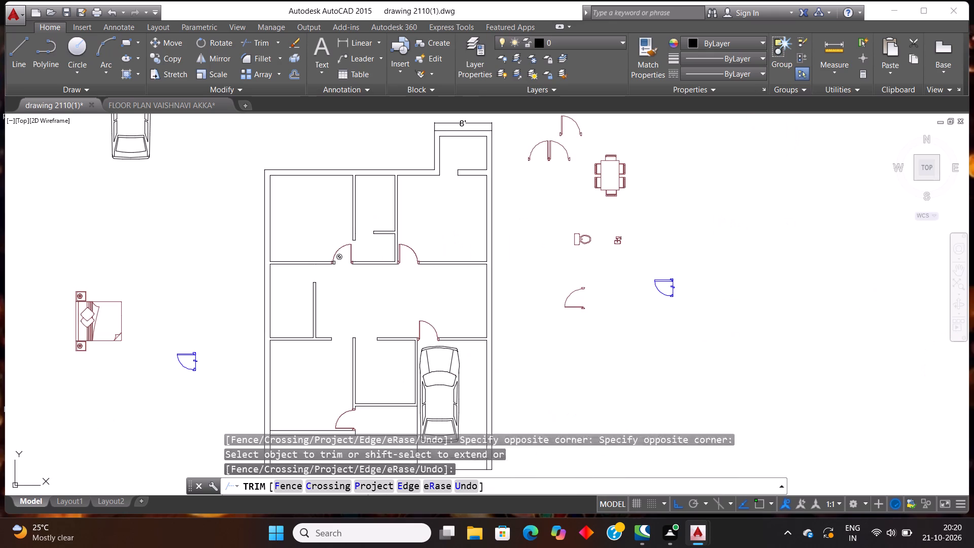
pyautogui.press('Escape')
# Copy the blue door block near the bed into the new doorway in the small left room's partition.
pyautogui.click(197, 373)
pyautogui.click(184, 350)
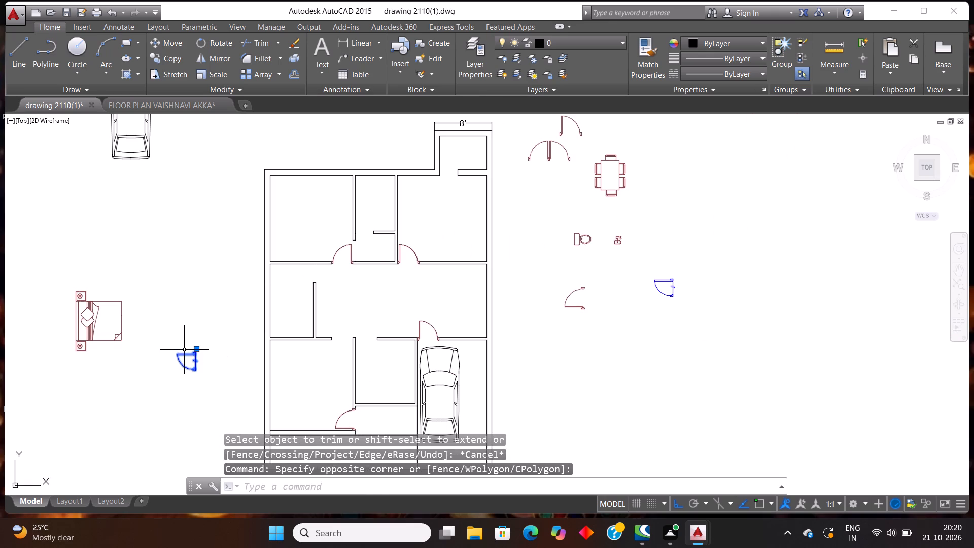
pyautogui.hotkey('ctrl', 'c')
pyautogui.hotkey('ctrl', 'v')
pyautogui.scroll(2, 334, 220)
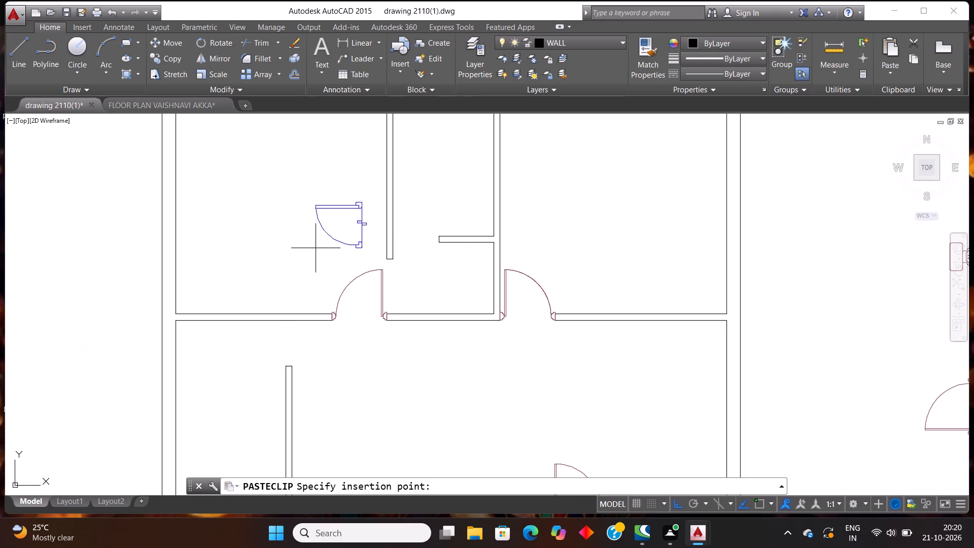
pyautogui.scroll(1, 257, 376)
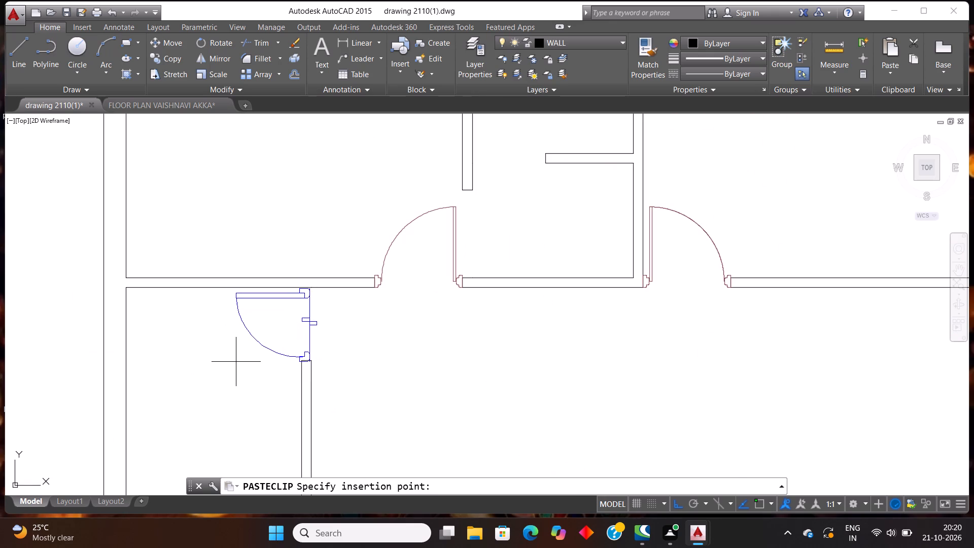
pyautogui.scroll(2, 237, 359)
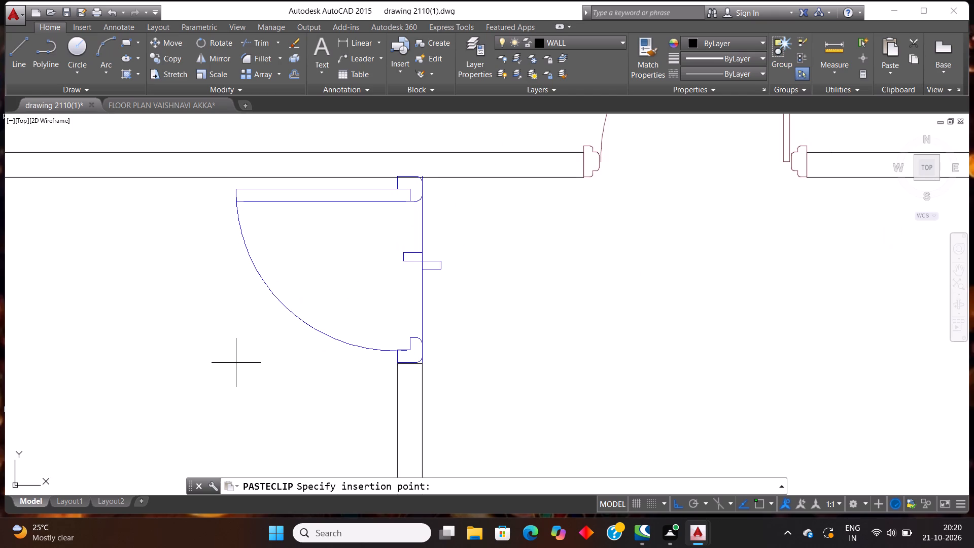
pyautogui.click(235, 364)
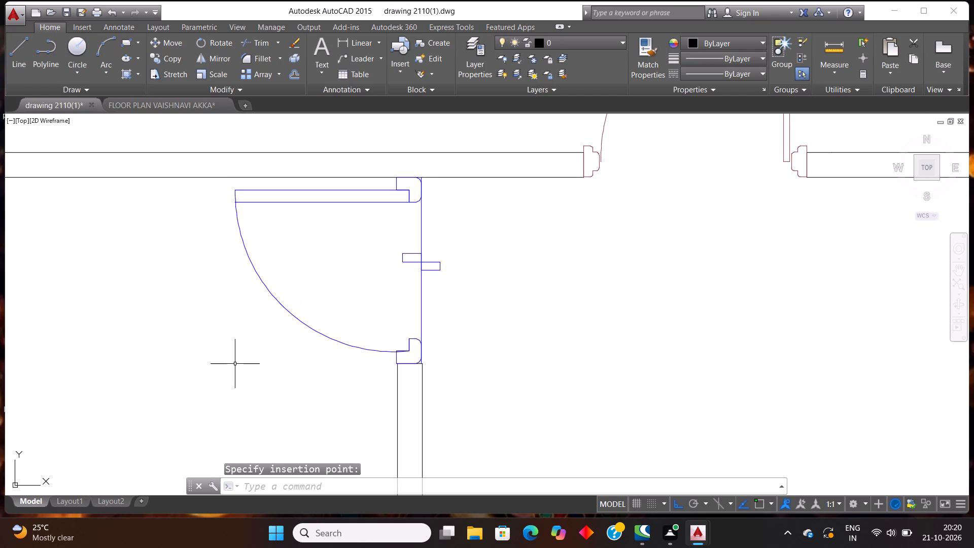
pyautogui.scroll(-3, 304, 343)
pyautogui.scroll(-2, 387, 271)
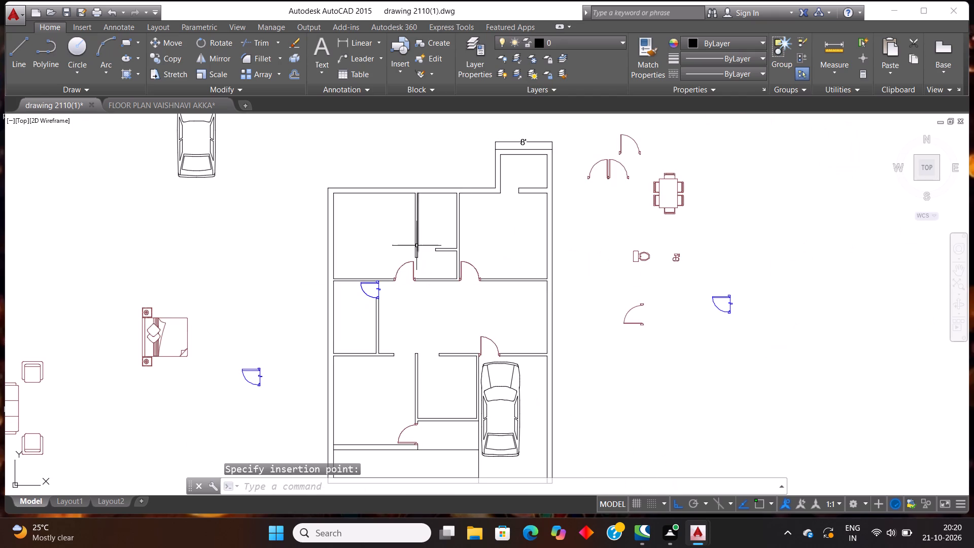
# Rotate the spare blue door block east of the plan by 270° about its lower corner.
pyautogui.scroll(-1, 416, 246)
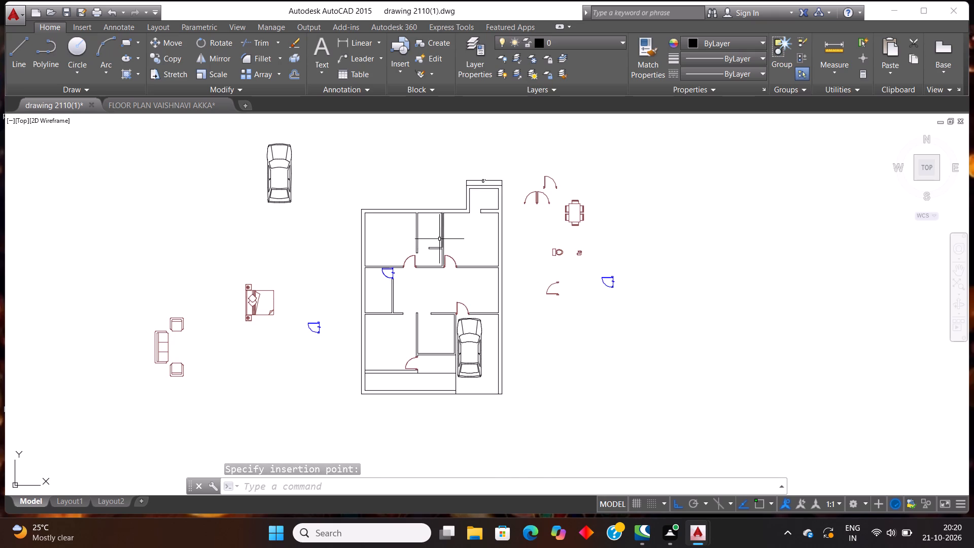
pyautogui.scroll(2, 439, 239)
pyautogui.scroll(-2, 439, 235)
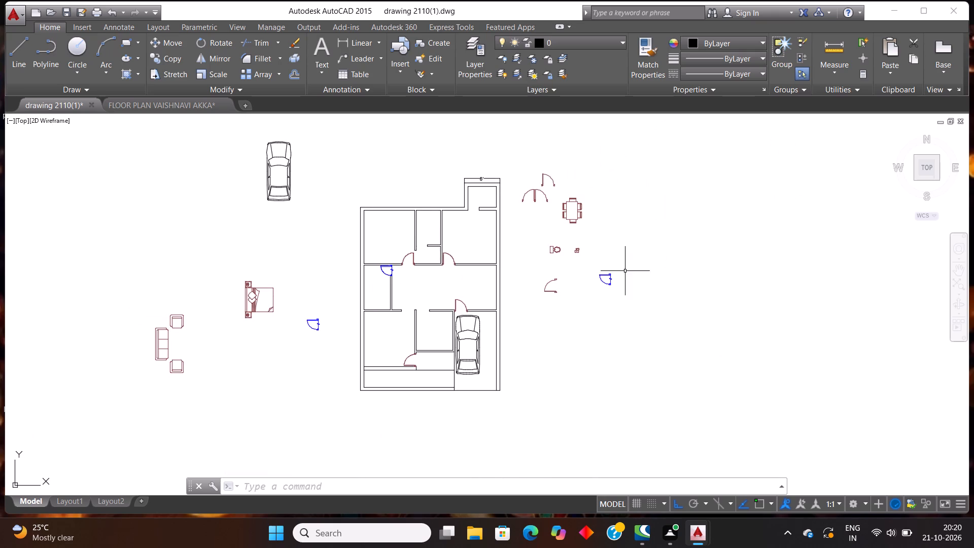
pyautogui.click(623, 288)
pyautogui.click(588, 265)
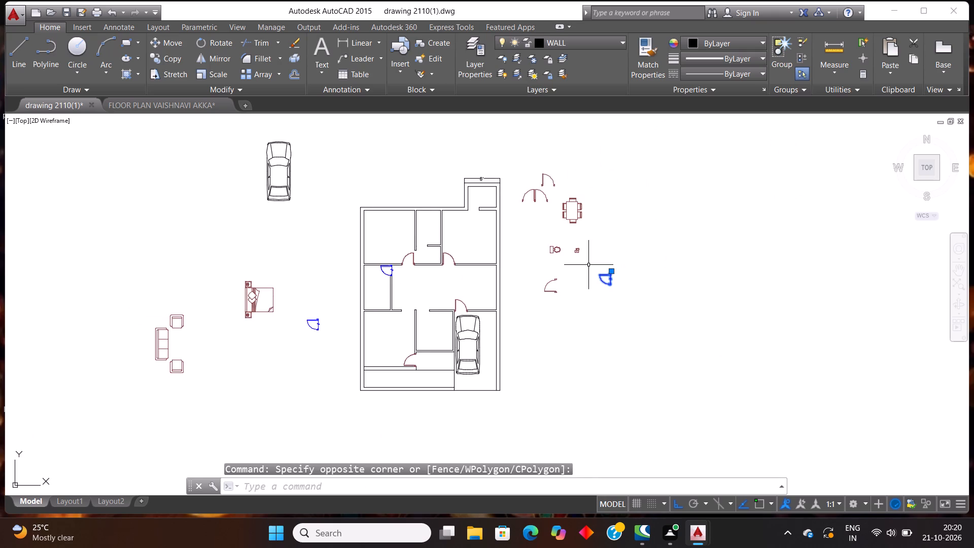
pyautogui.write('ro')
pyautogui.press('Return')
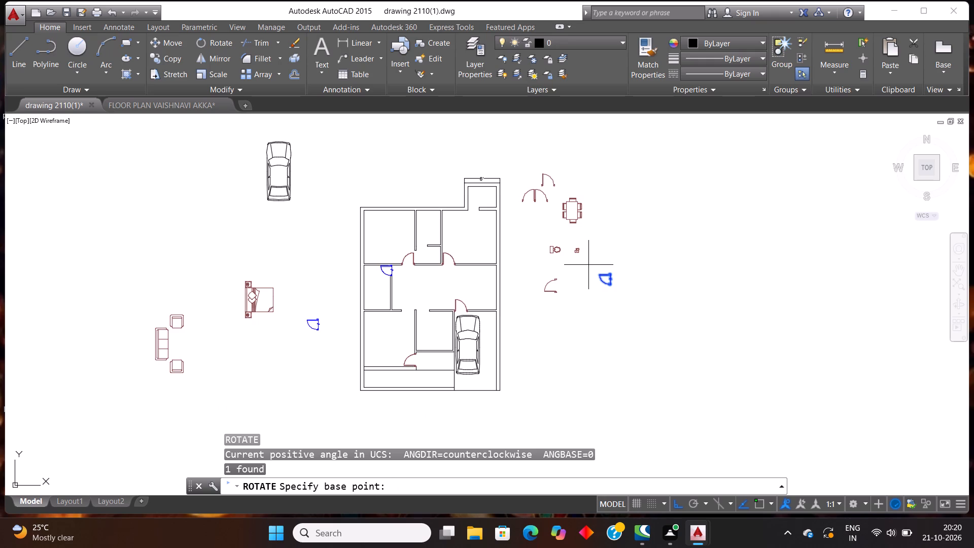
pyautogui.click(611, 284)
pyautogui.click(593, 354)
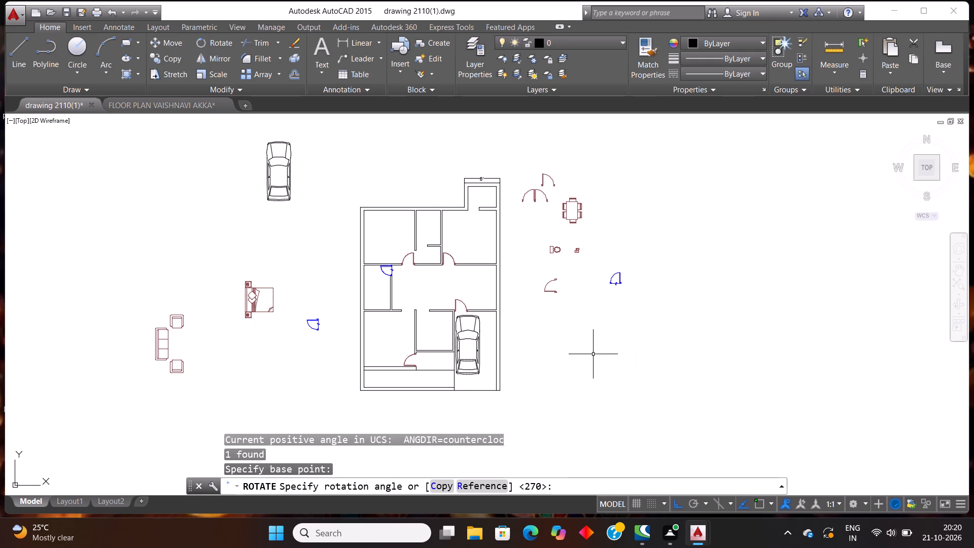
# Mirror the rotated blue door about a vertical line along its hinge side, keeping the source door.
pyautogui.click(702, 297)
pyautogui.click(608, 253)
pyautogui.press('m')
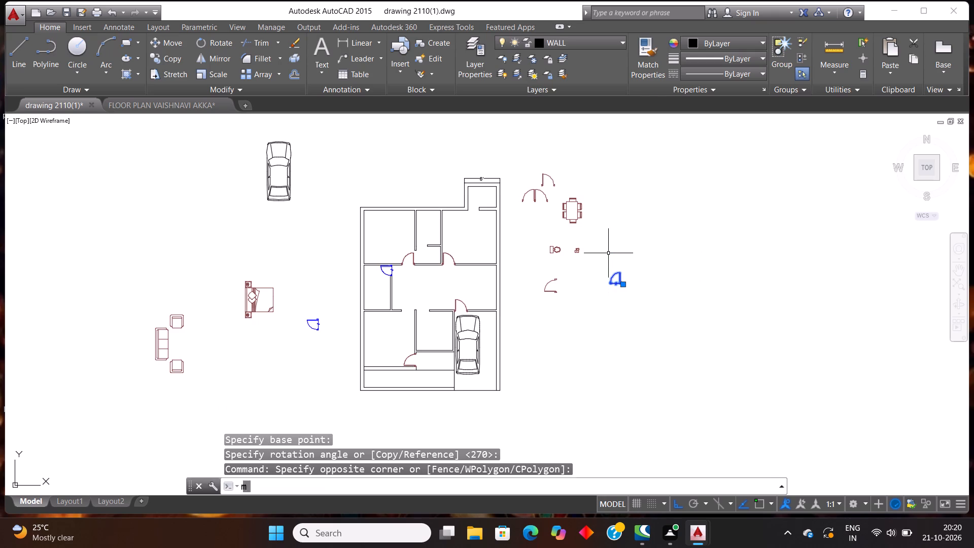
pyautogui.press('i')
pyautogui.press('Return')
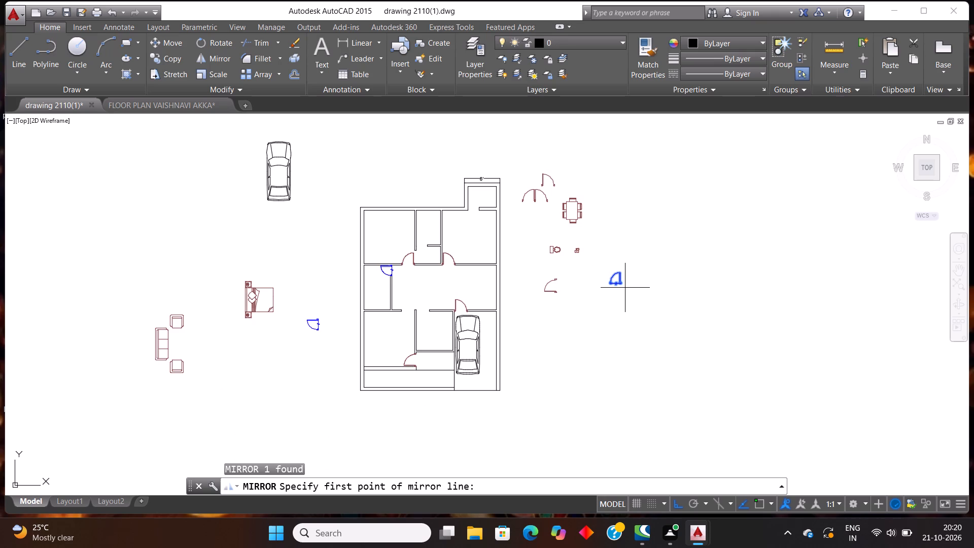
pyautogui.click(621, 283)
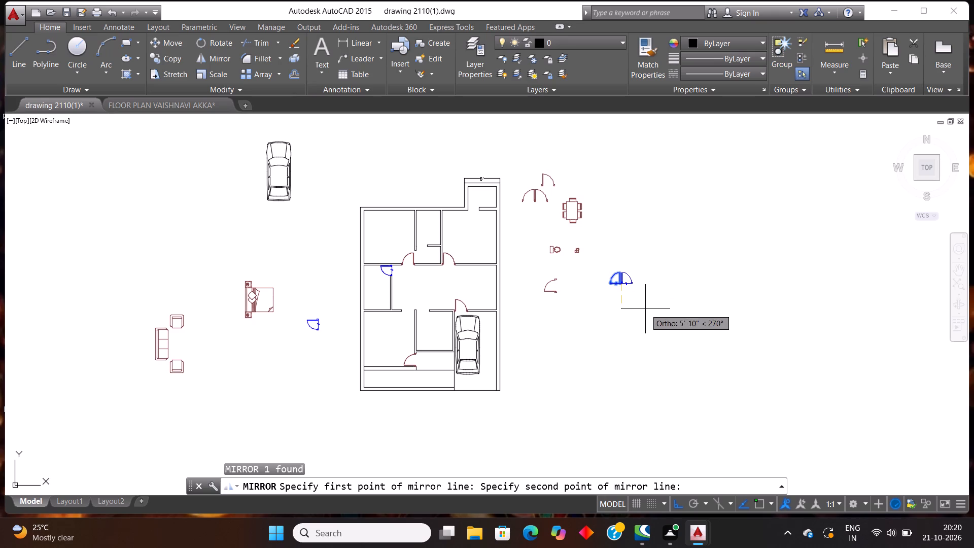
pyautogui.click(645, 309)
pyautogui.press('n')
pyautogui.press('Return')
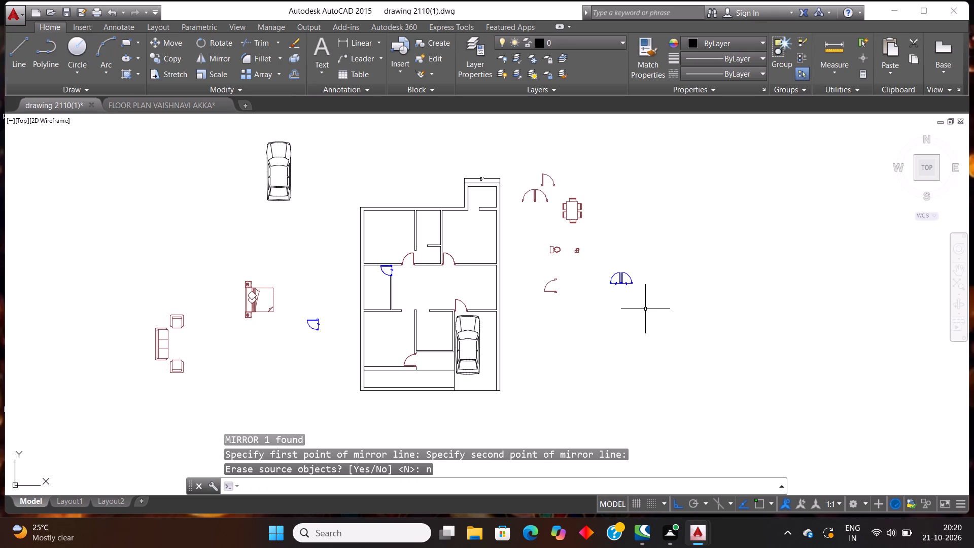
# Copy the mirrored blue door into the opening in the lower wall of the narrow room between the two upper rooms.
pyautogui.click(645, 309)
pyautogui.click(625, 257)
pyautogui.hotkey('ctrl', 'c')
pyautogui.hotkey('ctrl', 'v')
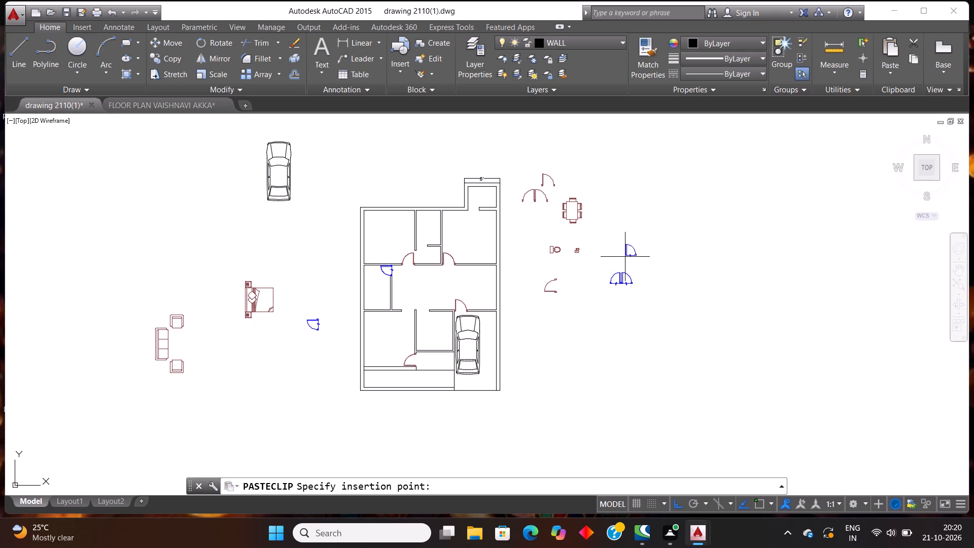
pyautogui.scroll(2, 416, 237)
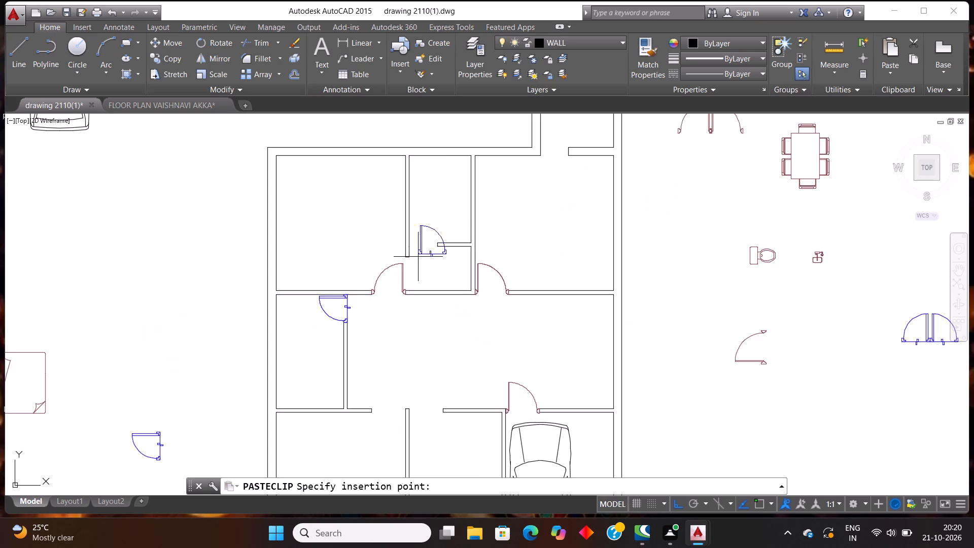
pyautogui.scroll(2, 418, 257)
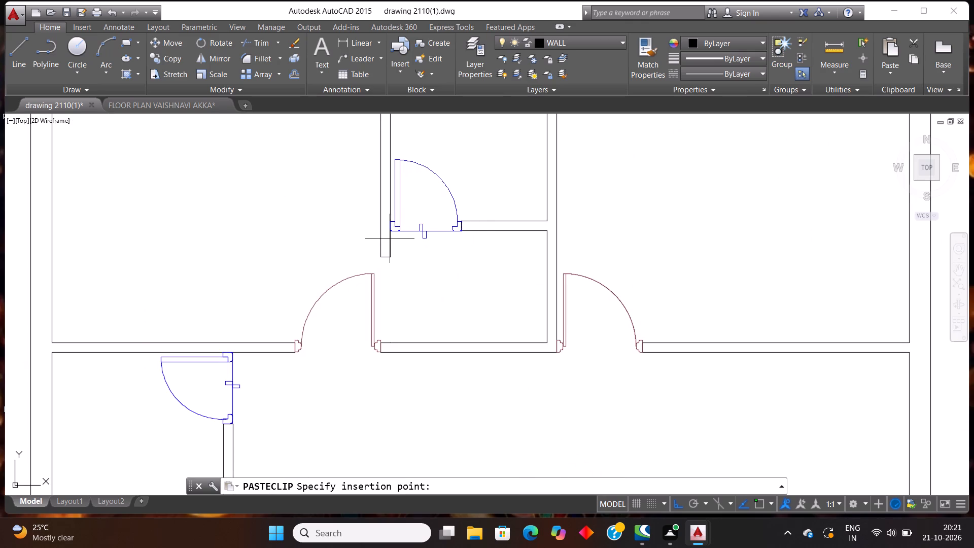
pyautogui.scroll(1, 387, 238)
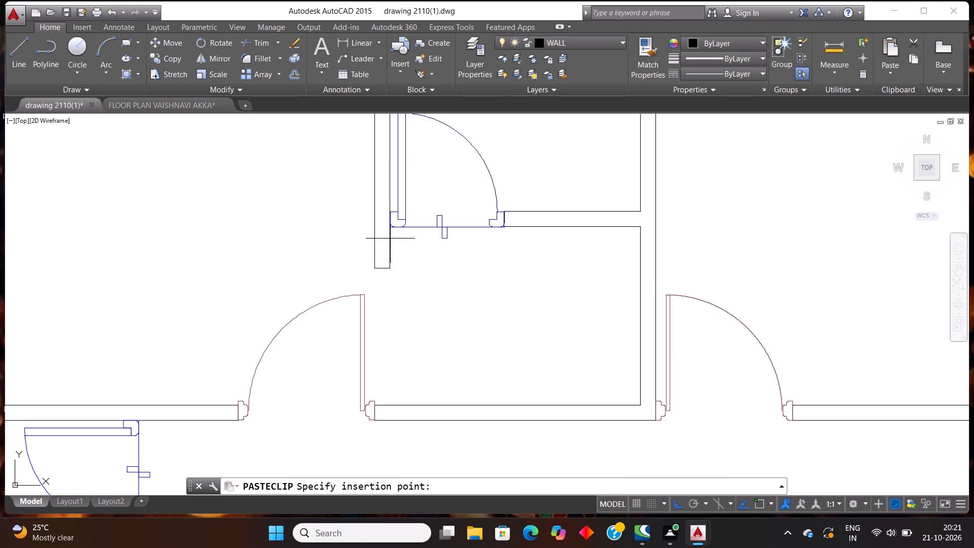
pyautogui.click(390, 238)
pyautogui.scroll(-4, 450, 250)
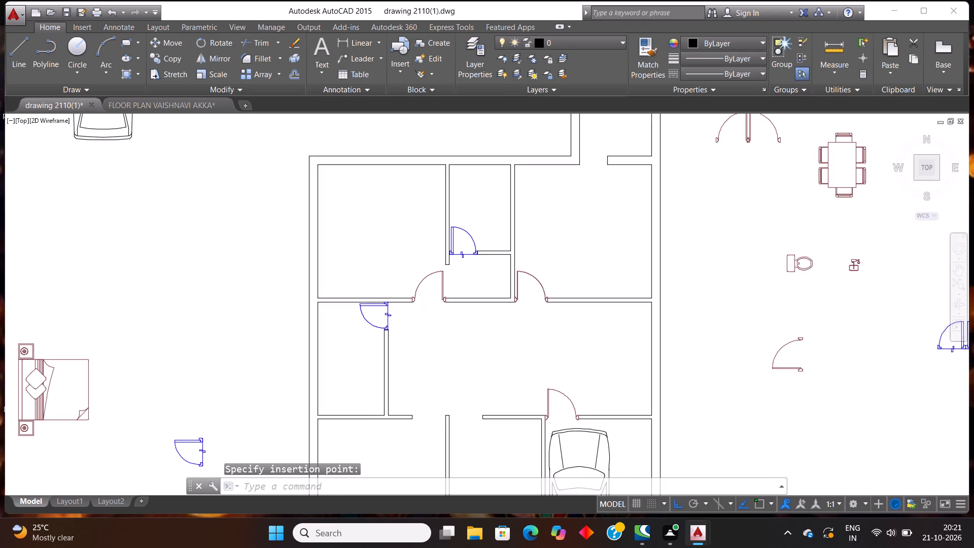
pyautogui.scroll(-1, 471, 258)
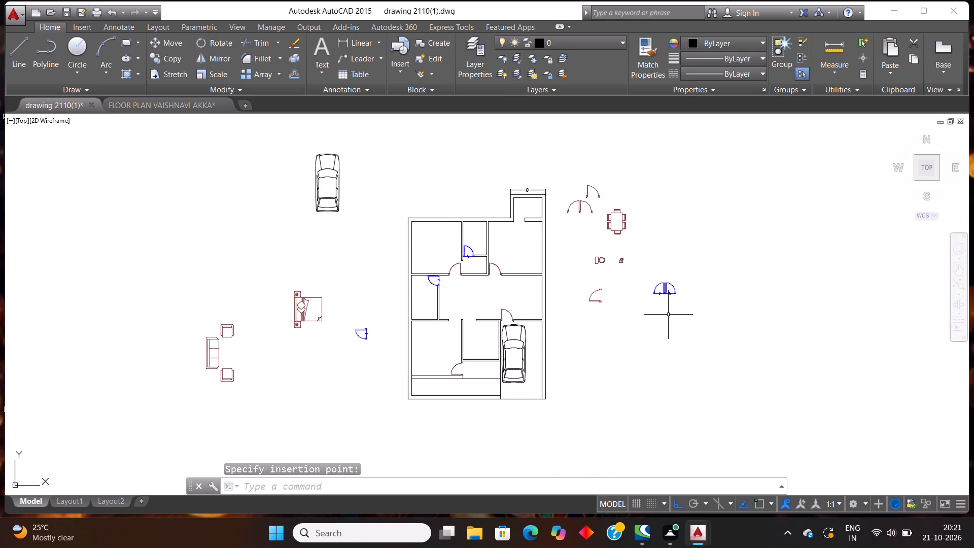
# Paste another copy of the mirrored blue door into the opening between the 8' projecting room and the upper-right room.
pyautogui.scroll(3, 686, 272)
pyautogui.scroll(-2, 547, 276)
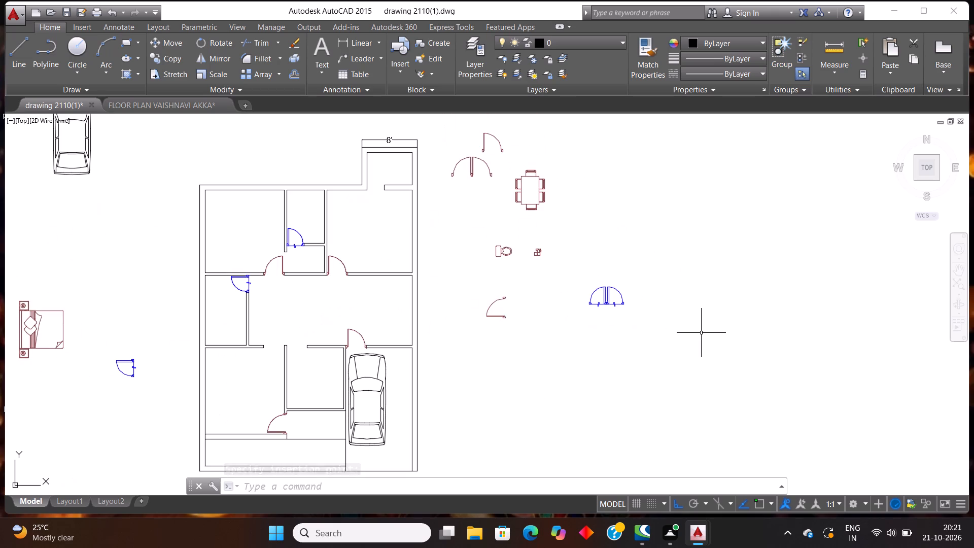
pyautogui.hotkey('ctrl', 'v')
pyautogui.scroll(-2, 430, 167)
pyautogui.scroll(2, 407, 182)
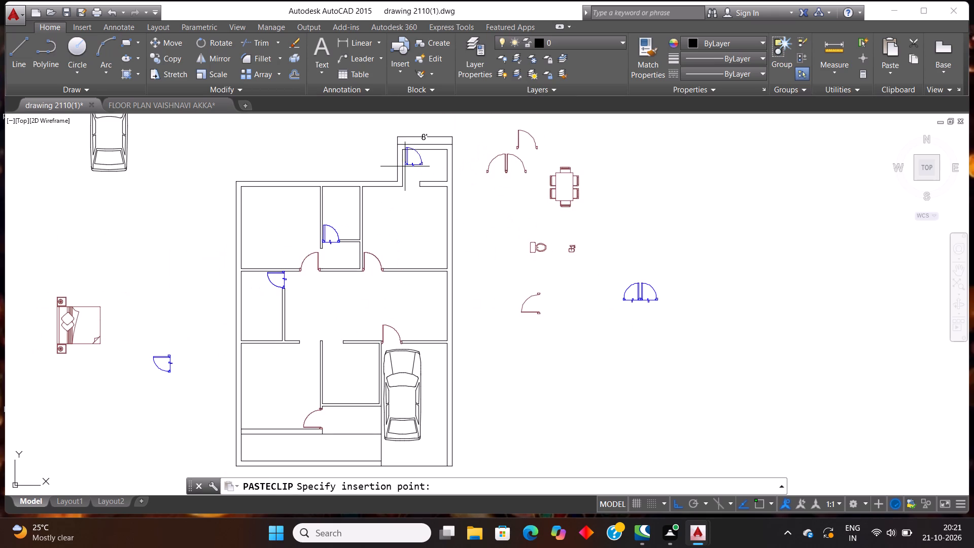
pyautogui.scroll(-1, 411, 157)
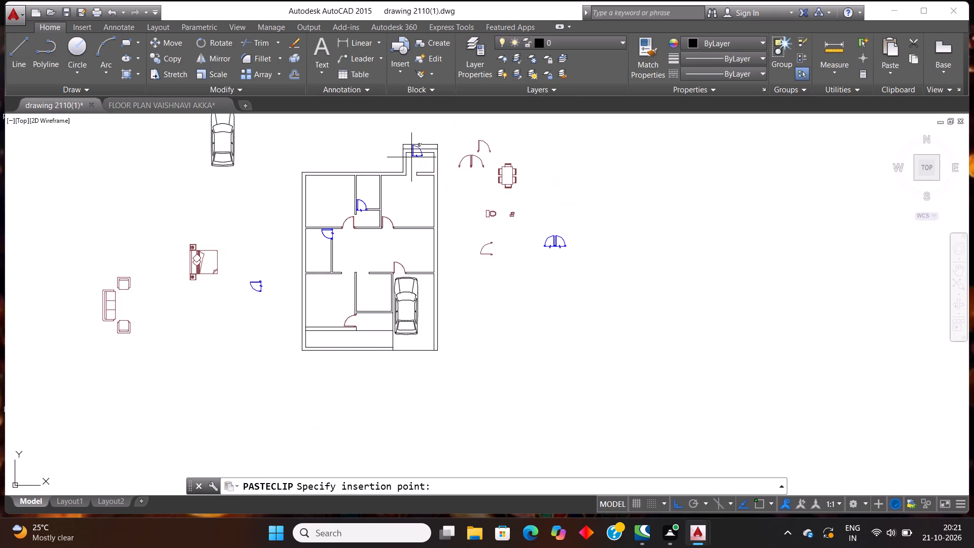
pyautogui.scroll(4, 411, 157)
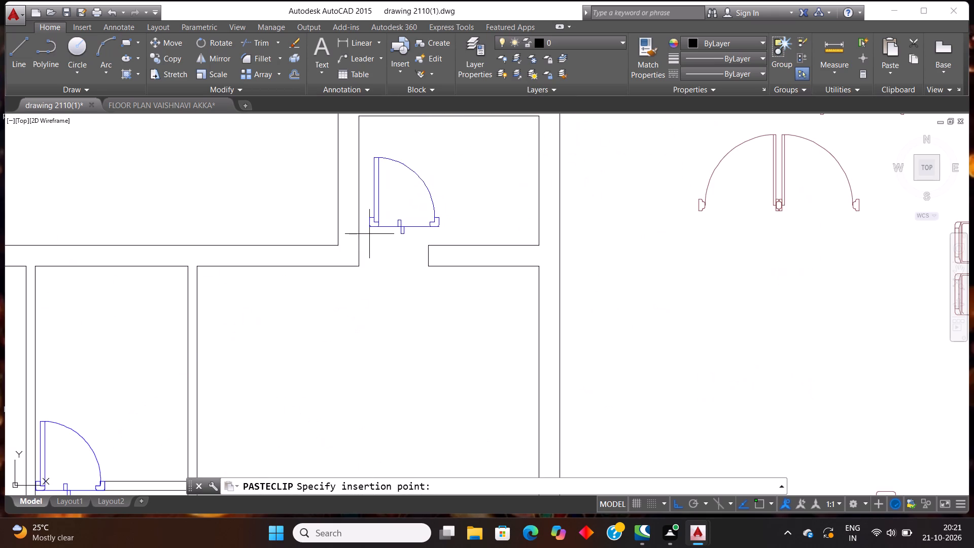
pyautogui.click(359, 272)
pyautogui.scroll(-4, 438, 247)
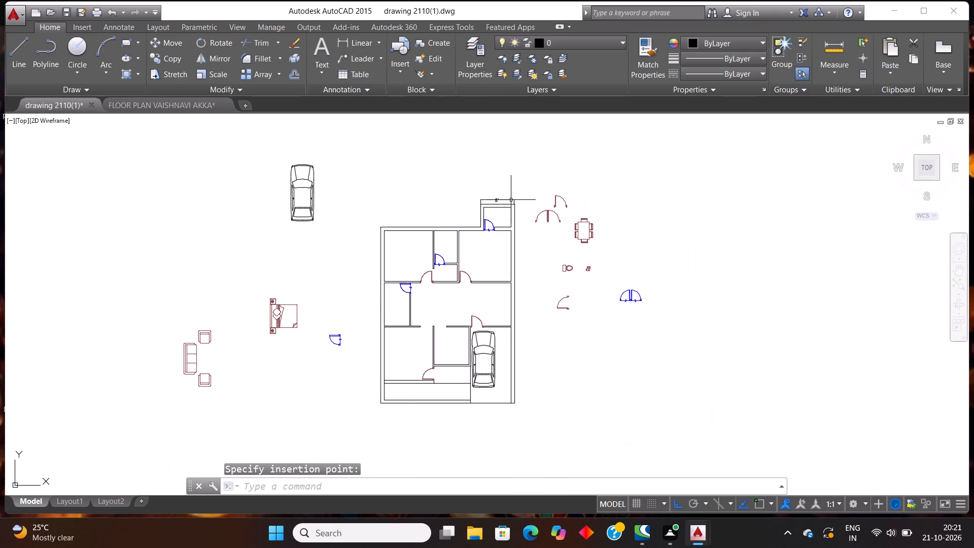
pyautogui.scroll(1, 510, 200)
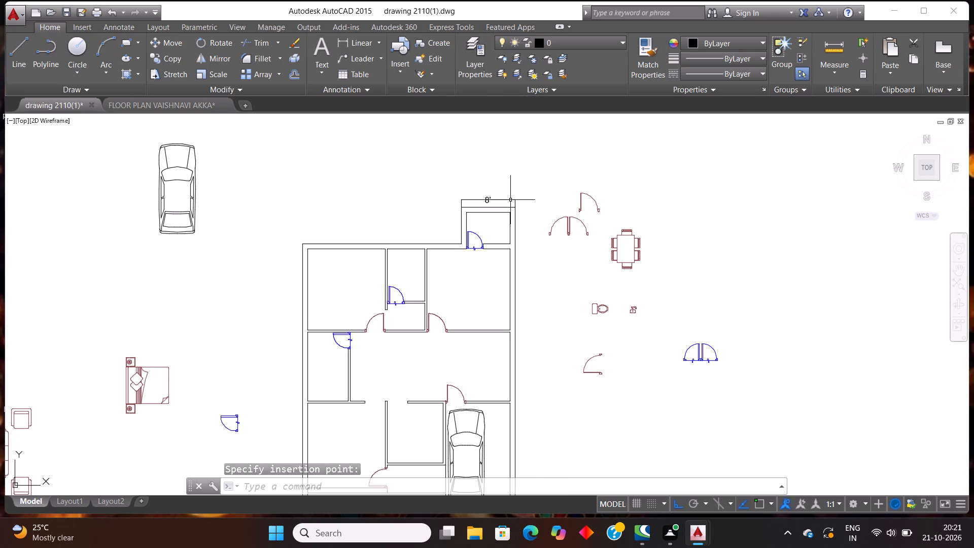
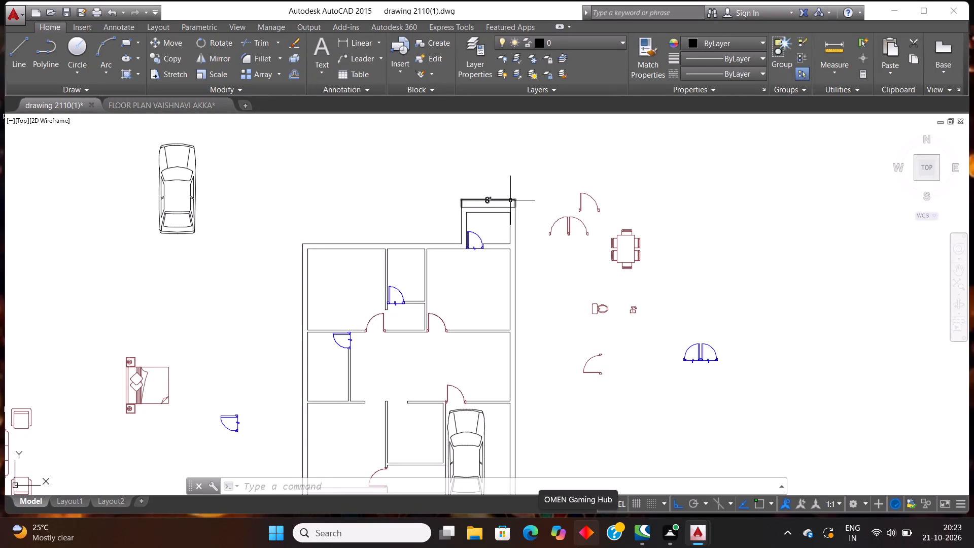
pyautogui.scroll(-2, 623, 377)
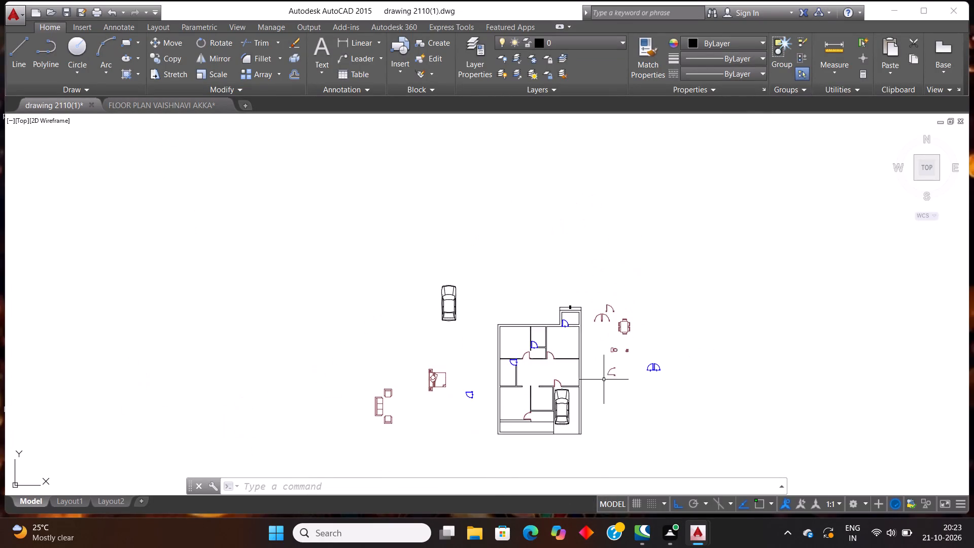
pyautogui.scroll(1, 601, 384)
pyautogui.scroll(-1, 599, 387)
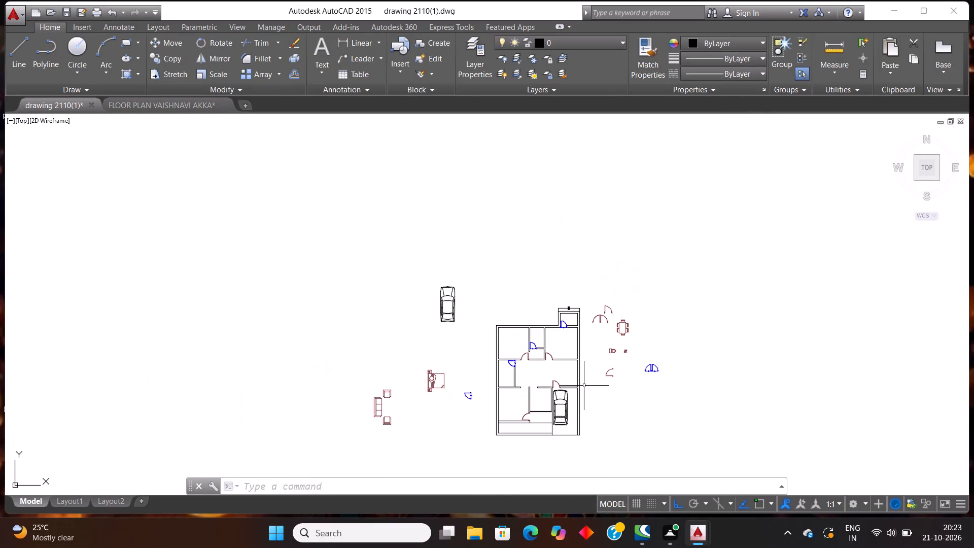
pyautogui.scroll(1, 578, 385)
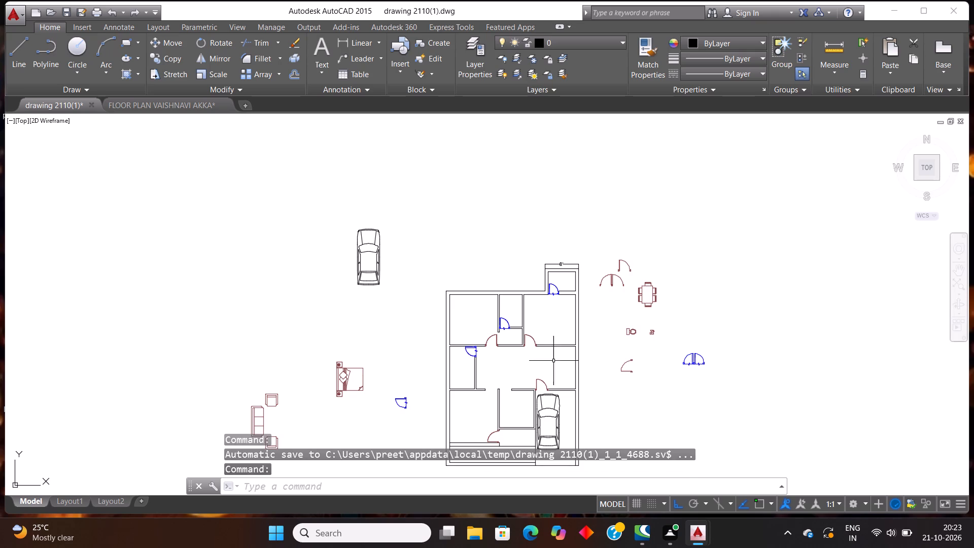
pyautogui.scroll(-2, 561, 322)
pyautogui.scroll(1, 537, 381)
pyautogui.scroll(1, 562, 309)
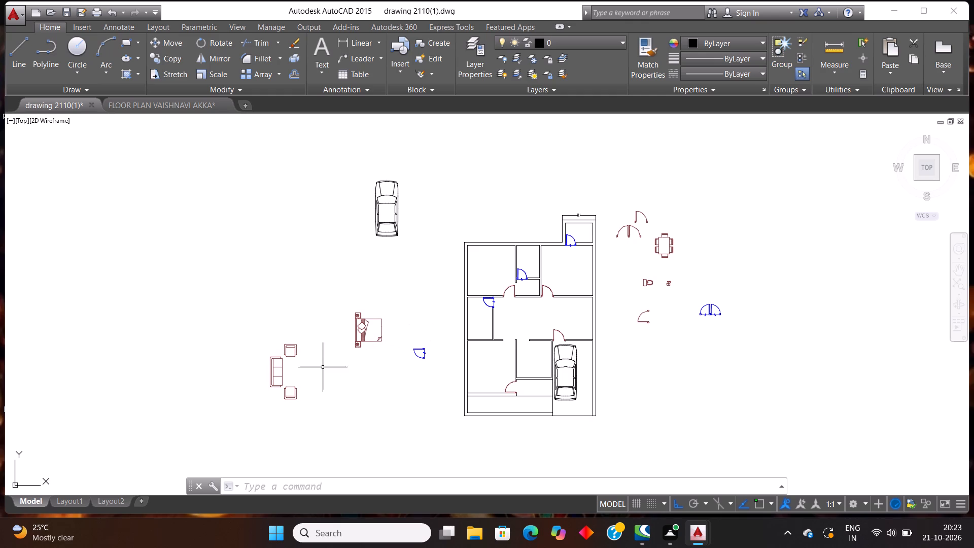
# Rotate the six-chair dining table set beside the floor plan a quarter turn so its long side runs horizontally.
pyautogui.scroll(1, 688, 267)
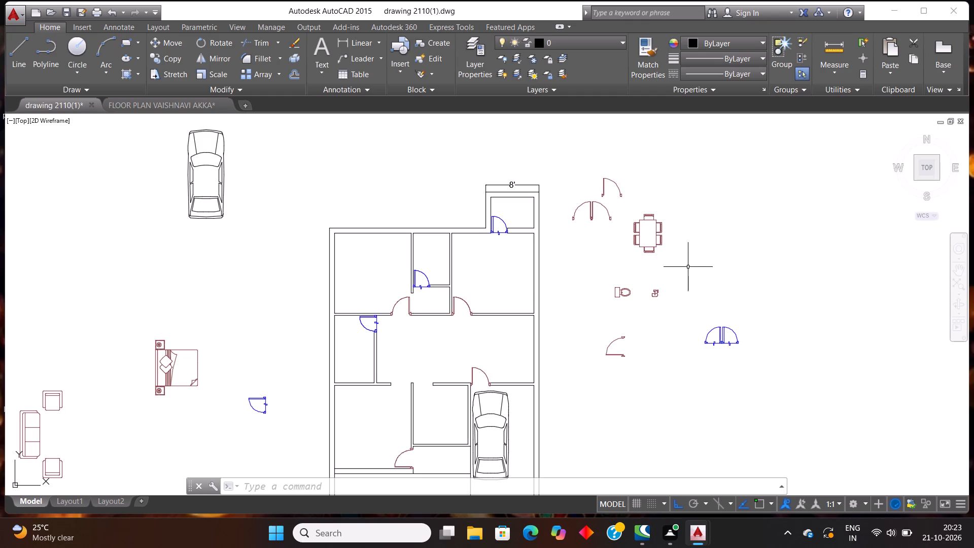
pyautogui.click(688, 267)
pyautogui.click(628, 207)
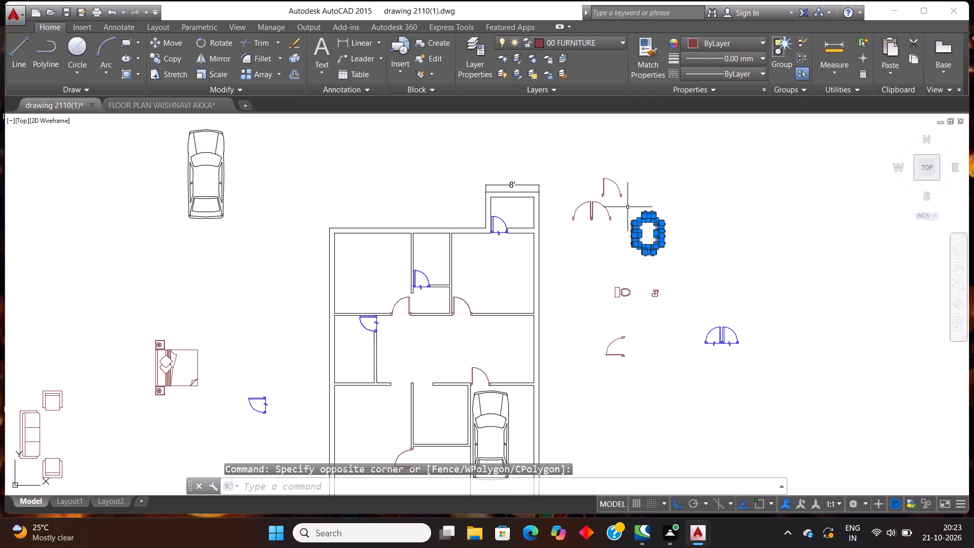
pyautogui.write('ro')
pyautogui.press('Return')
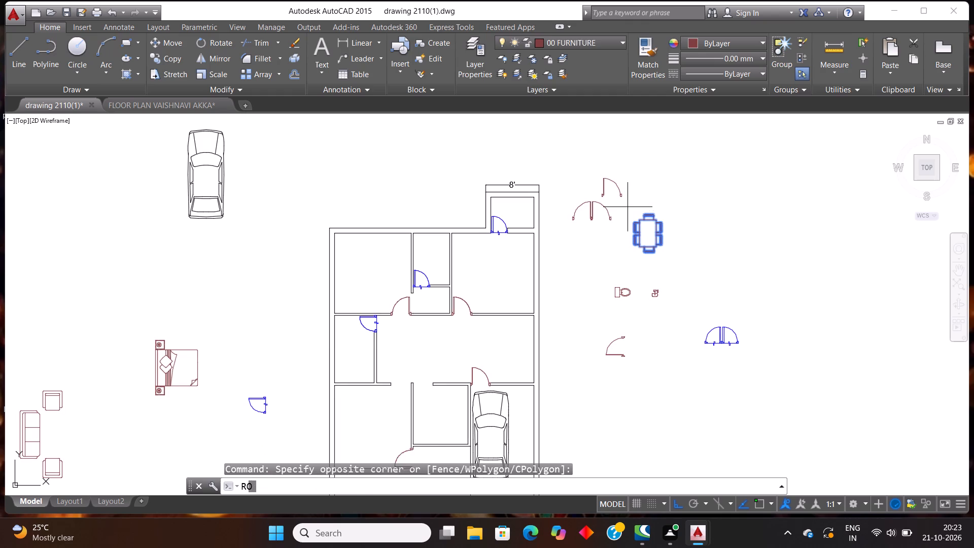
pyautogui.click(653, 251)
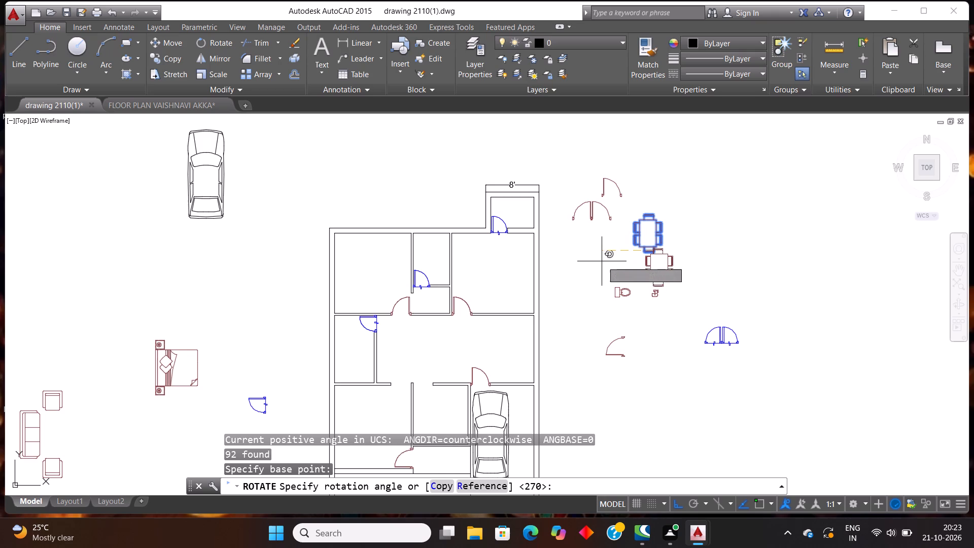
pyautogui.click(675, 187)
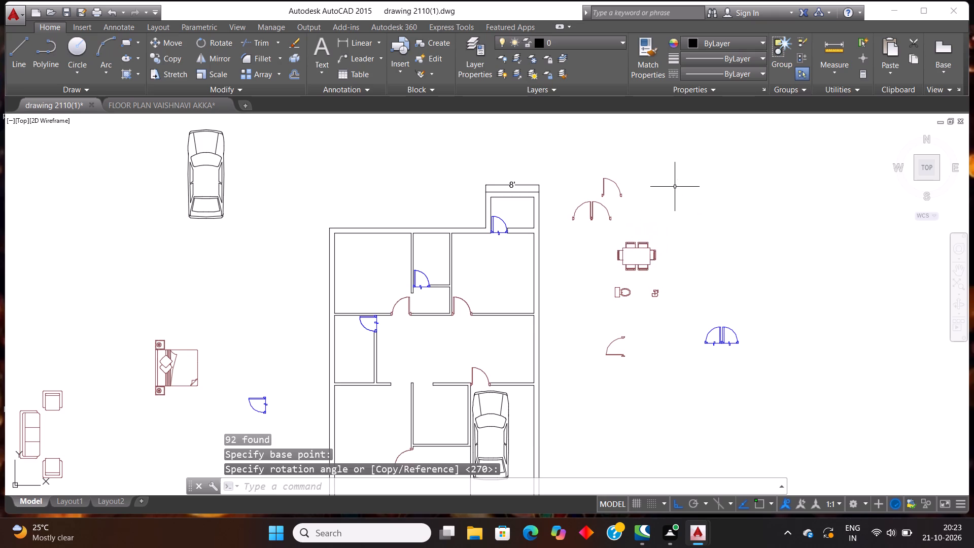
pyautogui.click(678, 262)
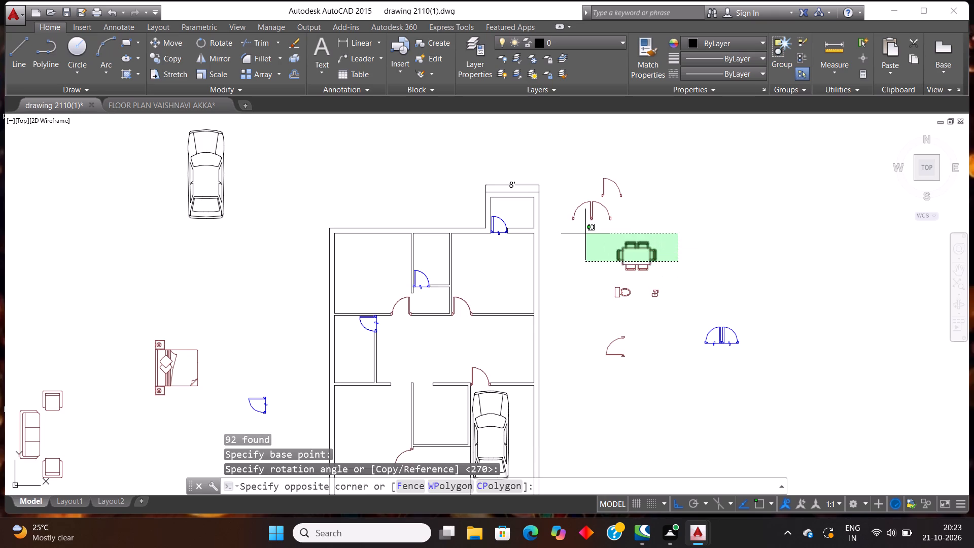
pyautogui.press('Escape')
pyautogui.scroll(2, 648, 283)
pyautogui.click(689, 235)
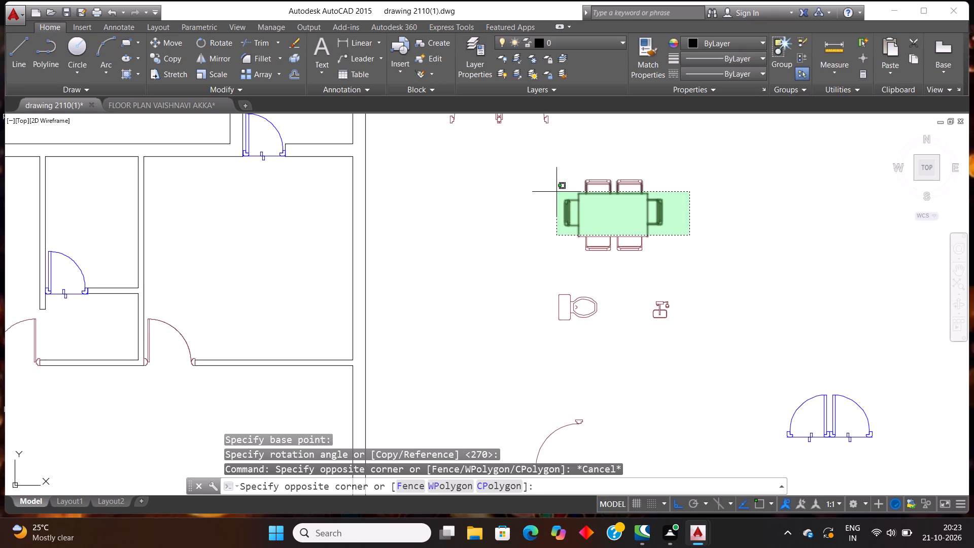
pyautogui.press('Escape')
# Copy the rotated dining table set and paste it into the central hall, above the car.
pyautogui.click(699, 270)
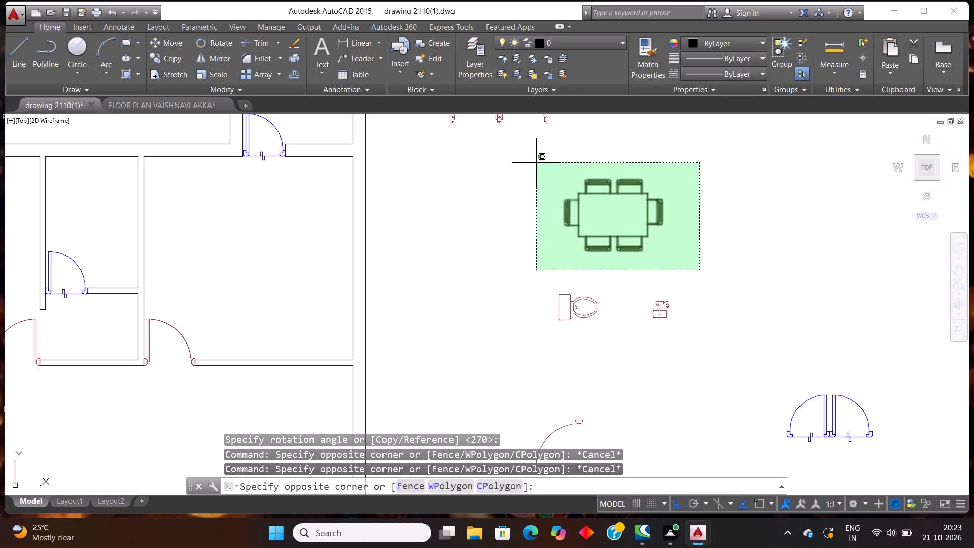
pyautogui.click(536, 163)
pyautogui.hotkey('ctrl', 'c')
pyautogui.hotkey('ctrl', 'v')
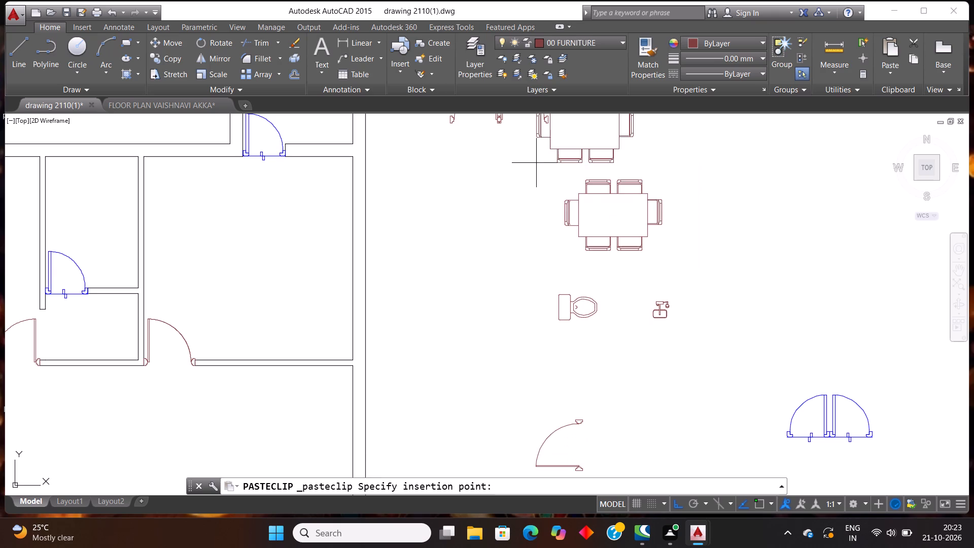
pyautogui.scroll(-2, 561, 212)
pyautogui.scroll(1, 424, 284)
pyautogui.scroll(-2, 456, 281)
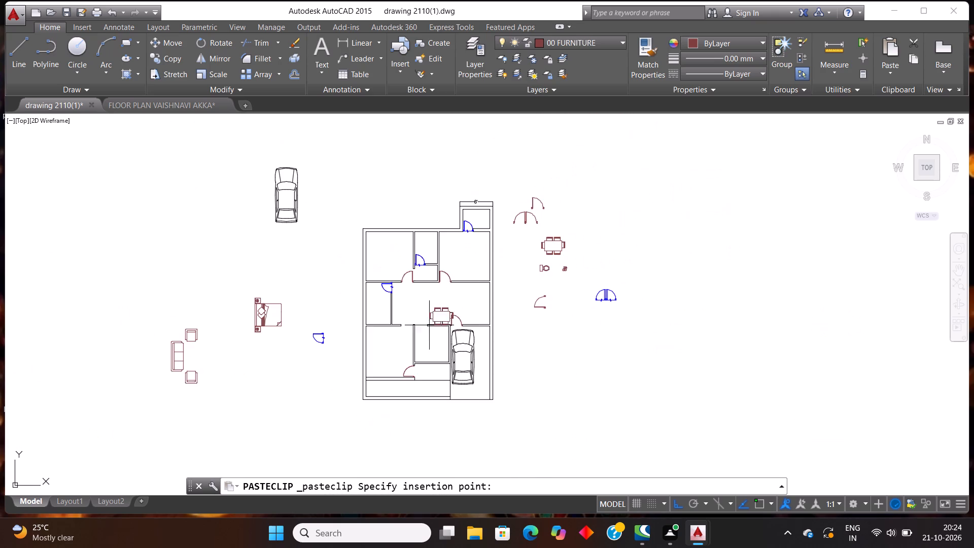
pyautogui.scroll(2, 441, 312)
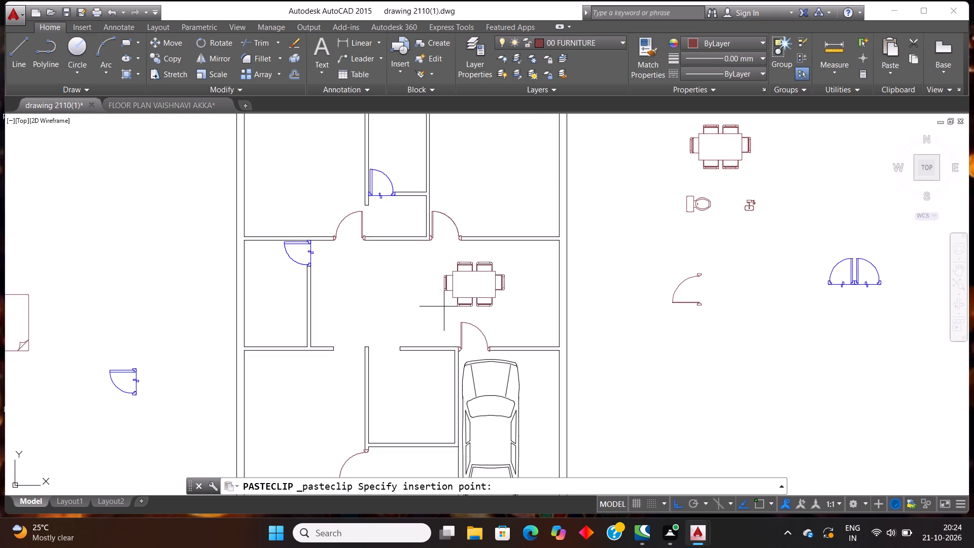
pyautogui.click(399, 310)
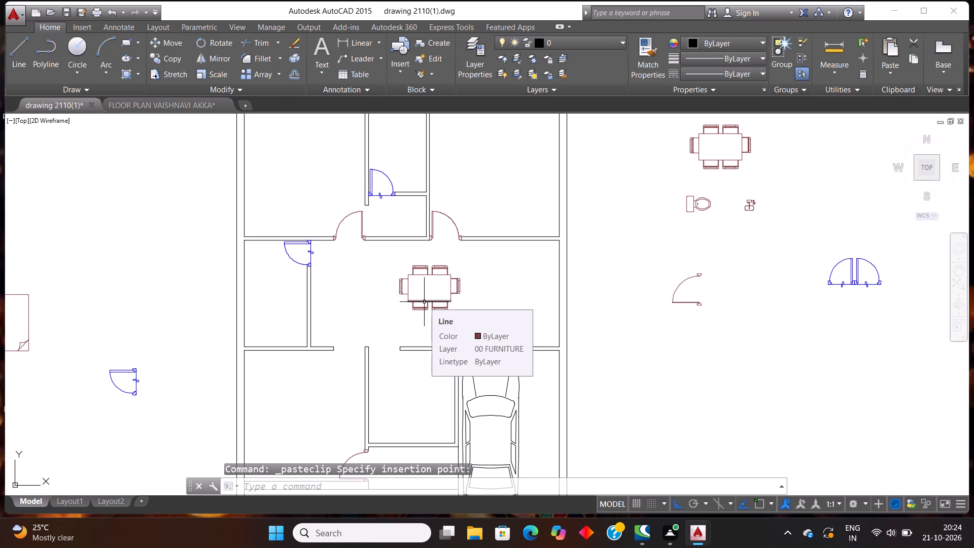
# Copy the sofa set with its two armchairs and paste the duplicate in the empty space above the original.
pyautogui.scroll(-2, 424, 302)
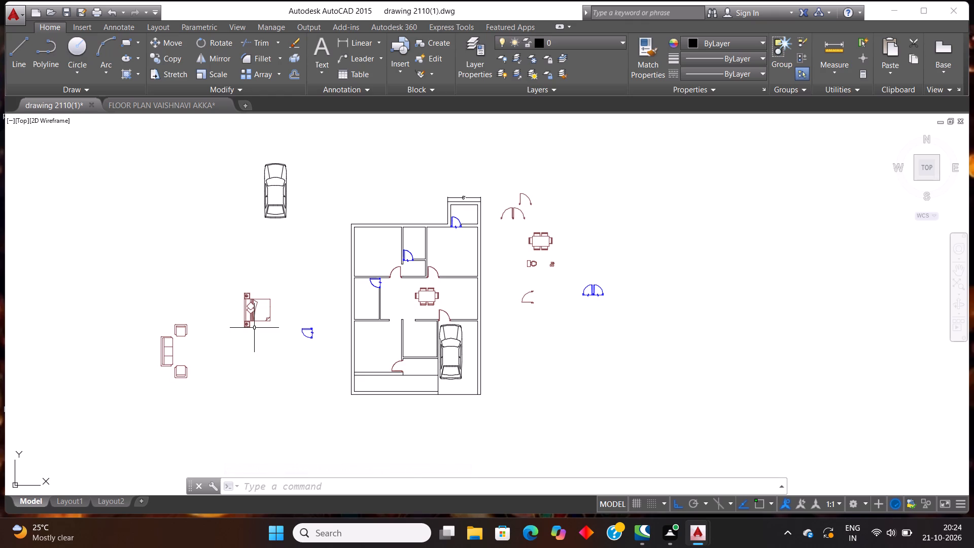
pyautogui.click(225, 407)
pyautogui.click(119, 284)
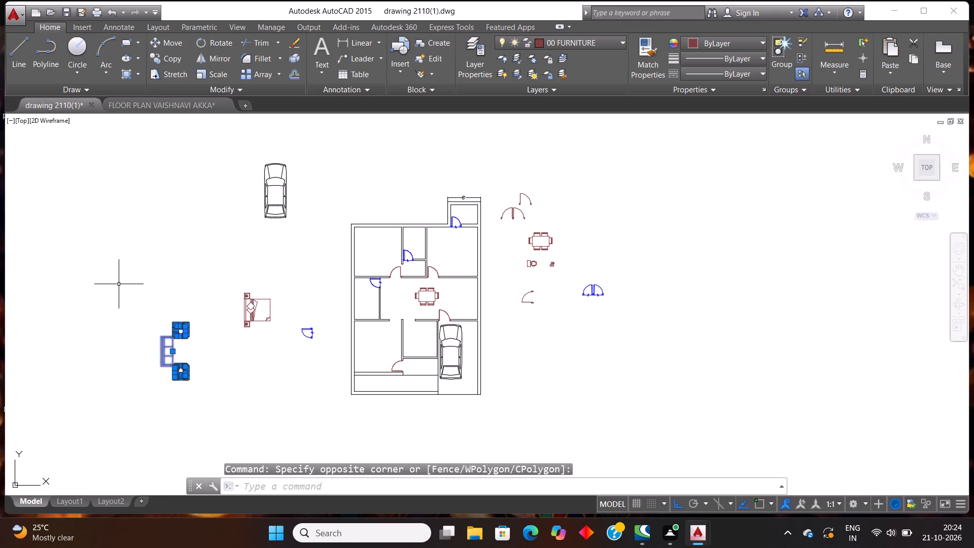
pyautogui.hotkey('ctrl', 'c')
pyautogui.hotkey('ctrl', 'v')
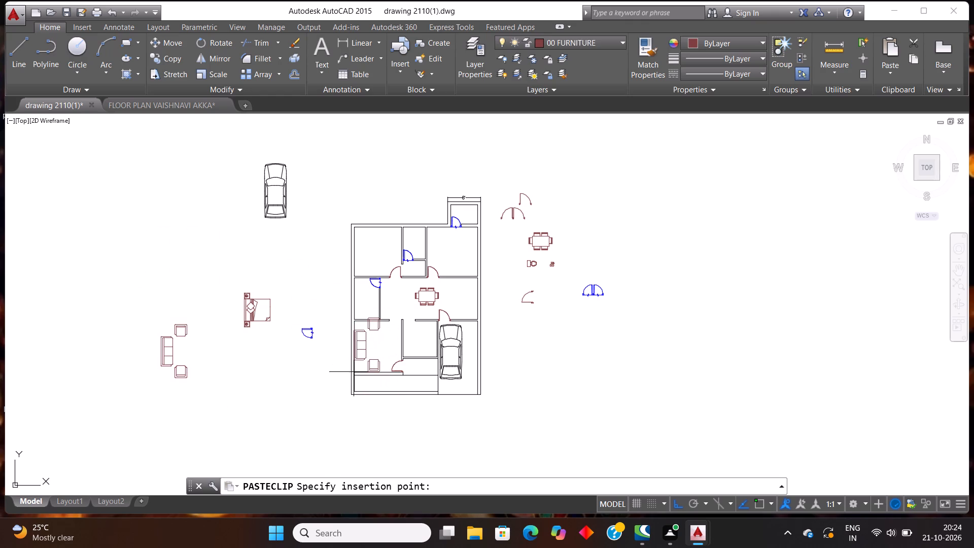
pyautogui.click(131, 291)
# Move the upper armchair of the duplicated sofa set straight down by about 10".
pyautogui.scroll(1, 160, 220)
pyautogui.click(164, 282)
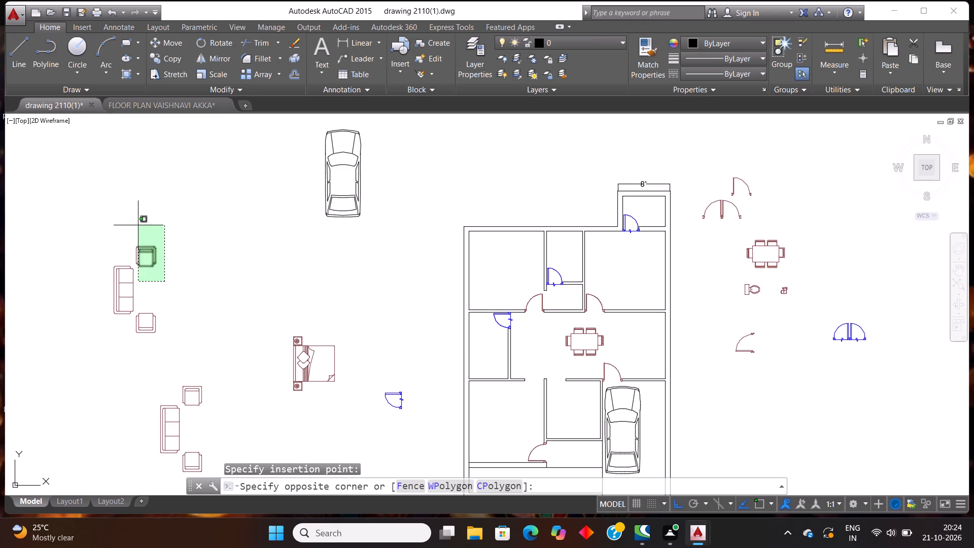
pyautogui.click(135, 207)
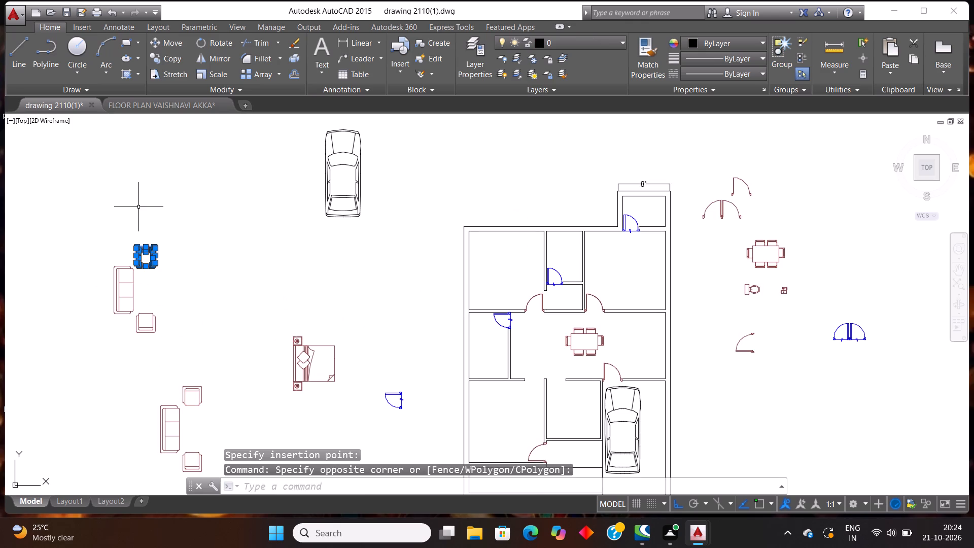
pyautogui.press('m')
pyautogui.press('Return')
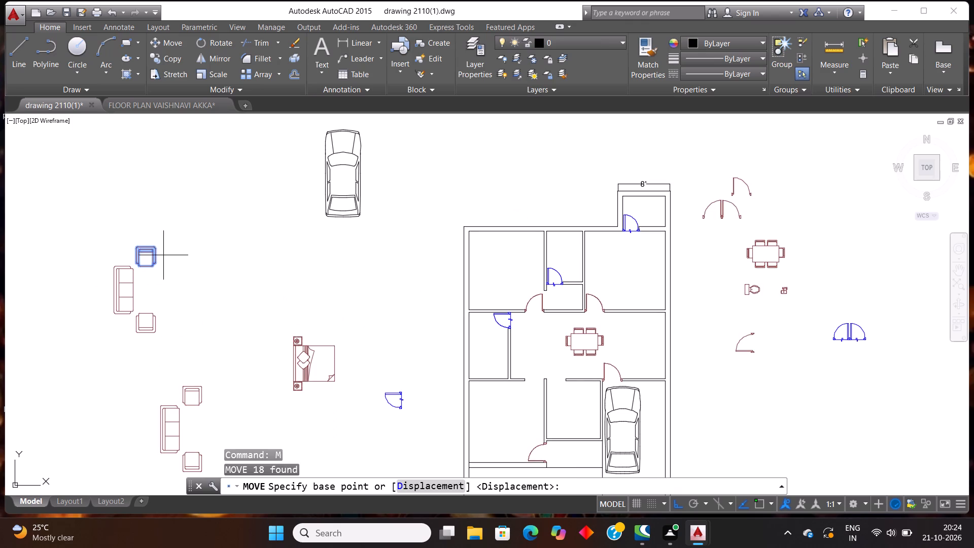
pyautogui.click(138, 266)
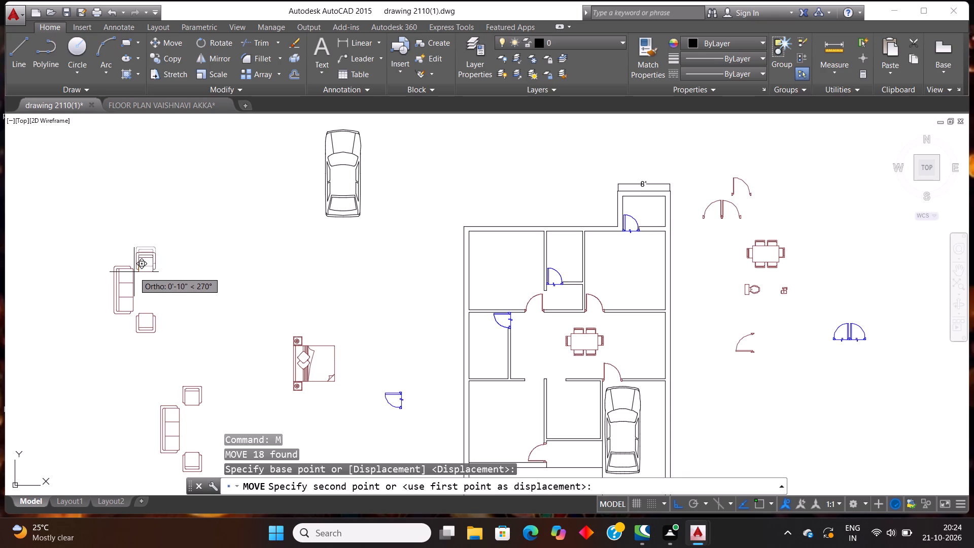
pyautogui.click(134, 272)
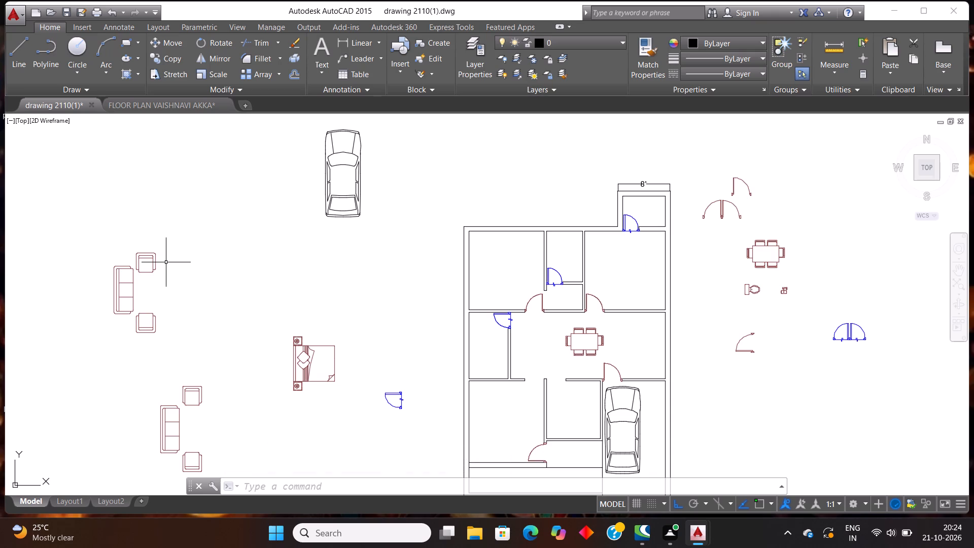
# Move the upper armchair of the duplicated set horizontally against the sofa's front edge.
pyautogui.scroll(1, 147, 333)
pyautogui.click(171, 256)
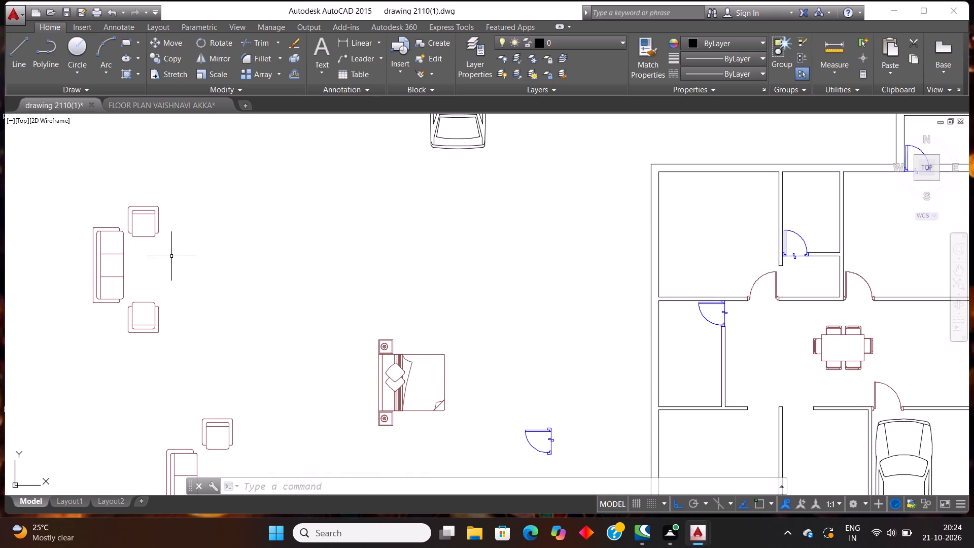
pyautogui.click(126, 177)
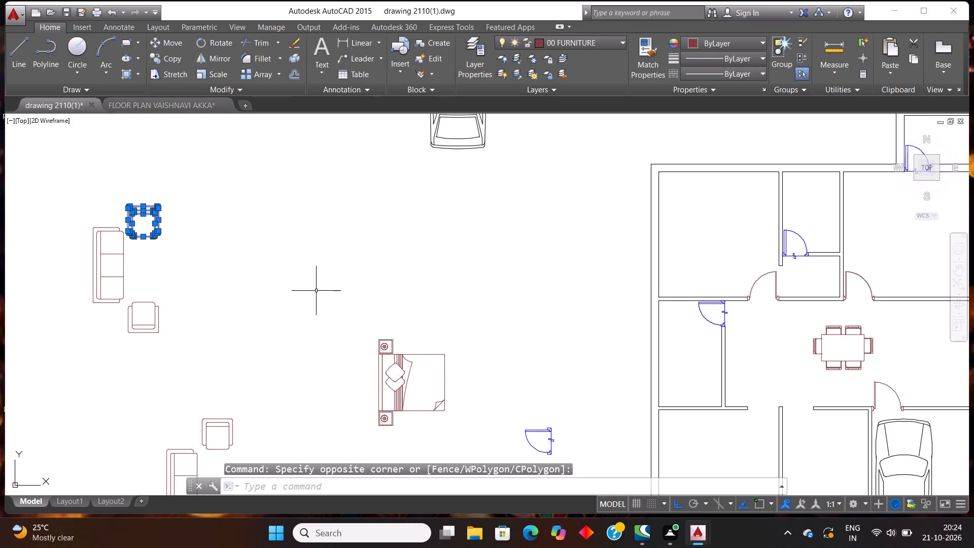
pyautogui.press('m')
pyautogui.press('Return')
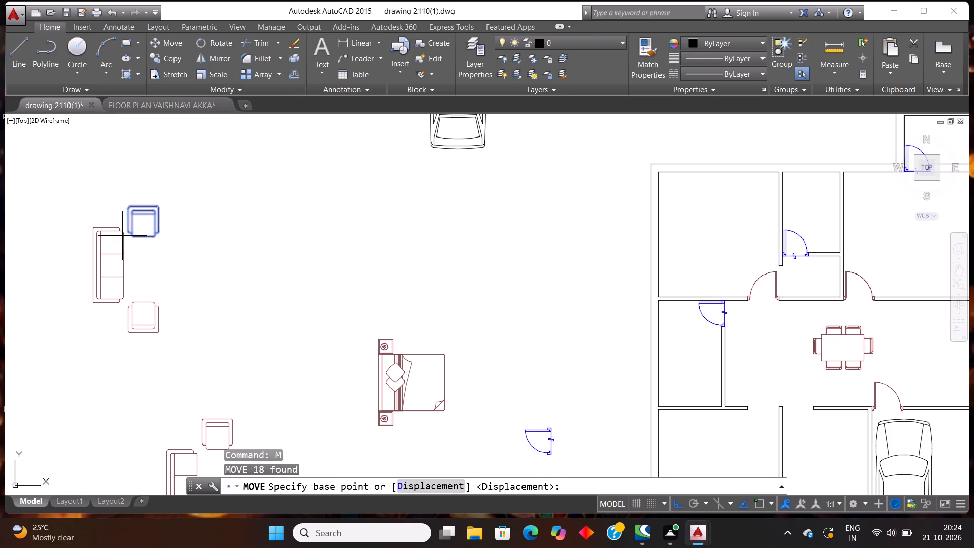
pyautogui.click(132, 234)
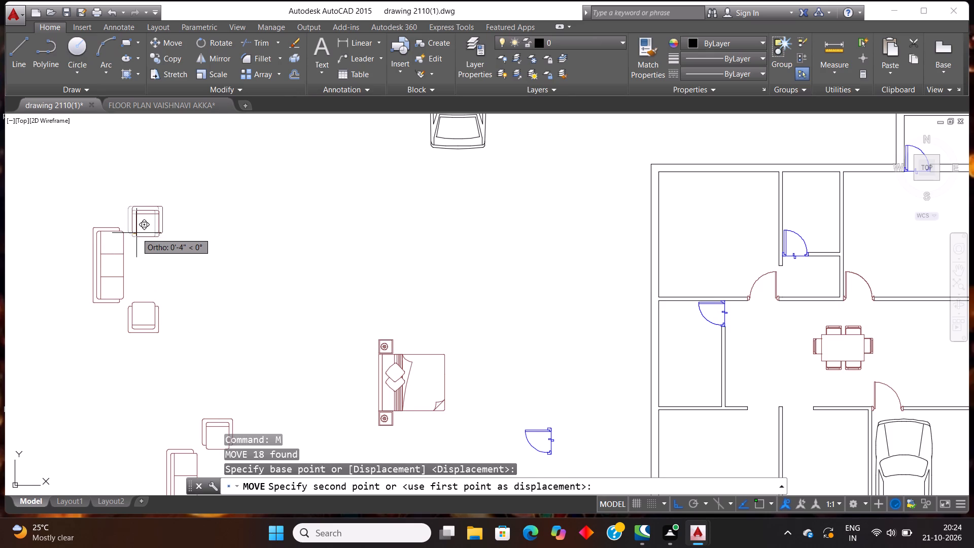
pyautogui.click(126, 233)
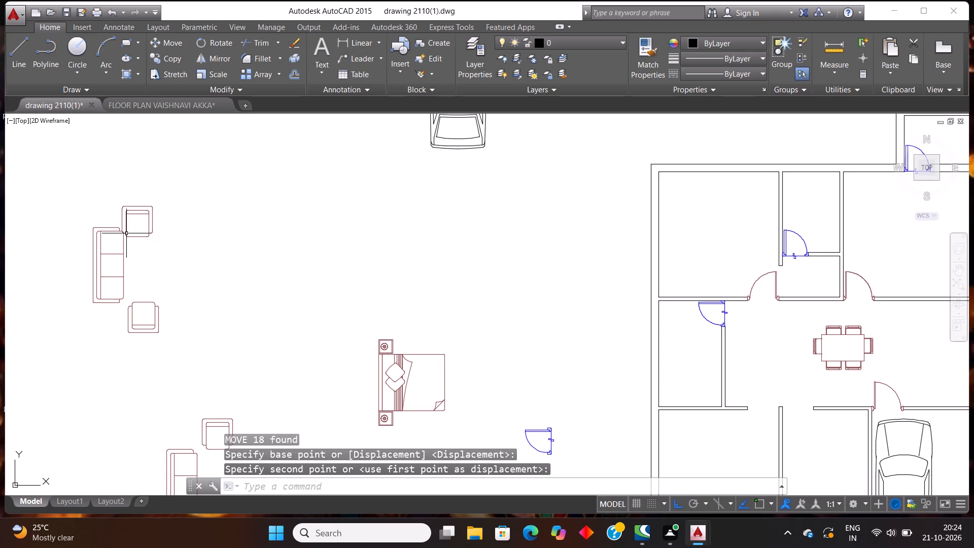
# Move the lower armchair of the duplicated sofa set straight up by about 11".
pyautogui.click(189, 364)
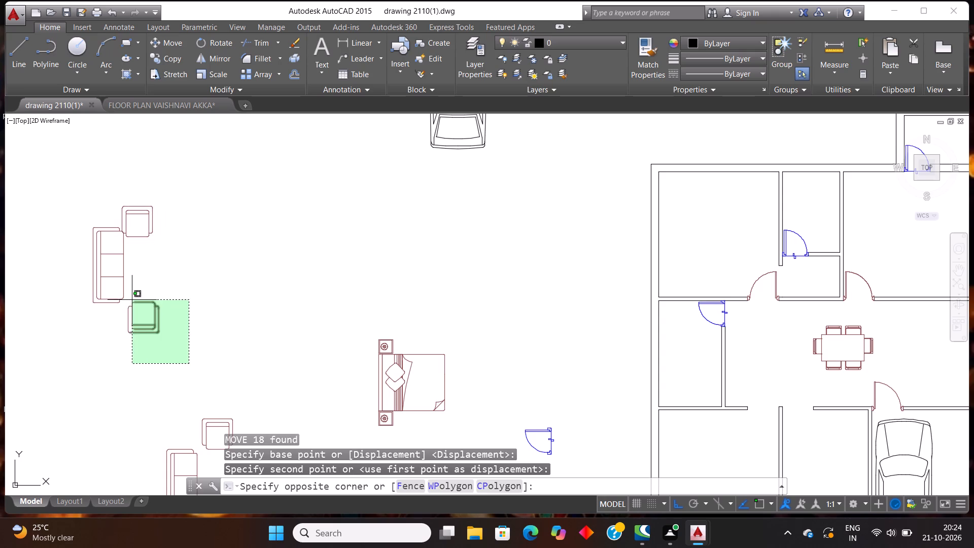
pyautogui.click(125, 299)
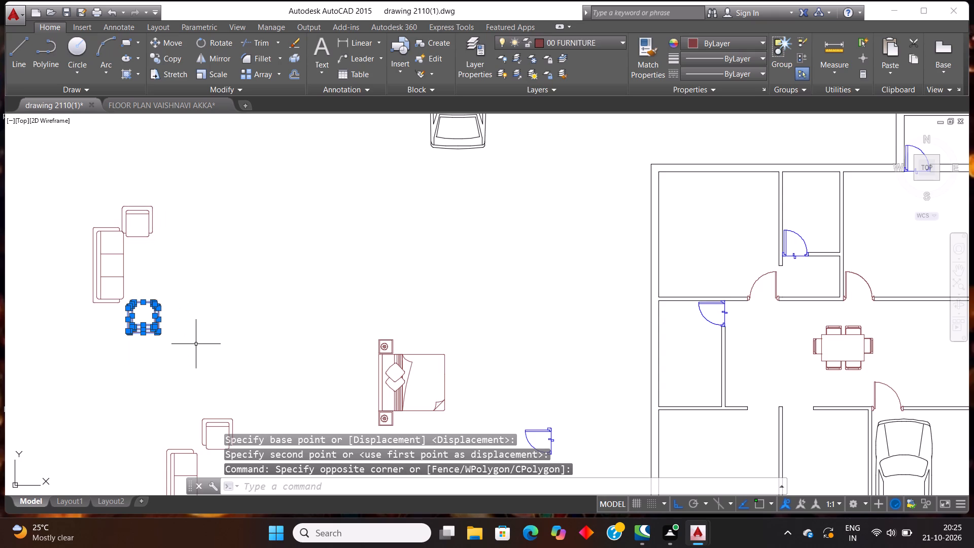
pyautogui.press('m')
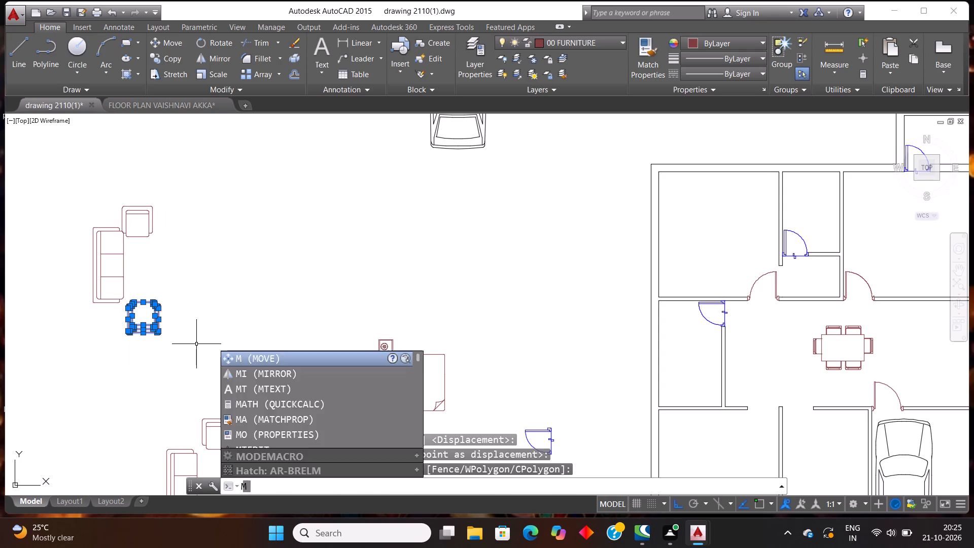
pyautogui.press('Return')
pyautogui.scroll(1, 118, 322)
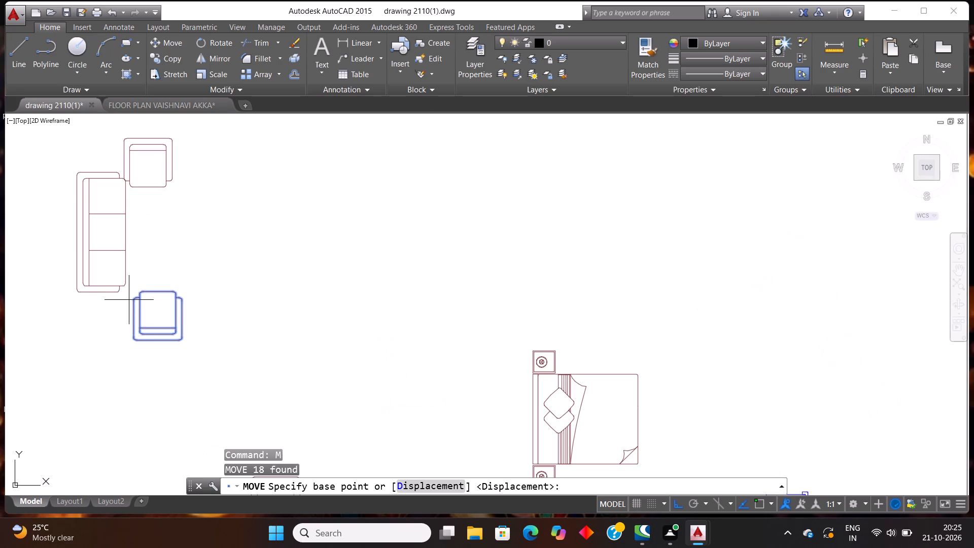
pyautogui.click(132, 300)
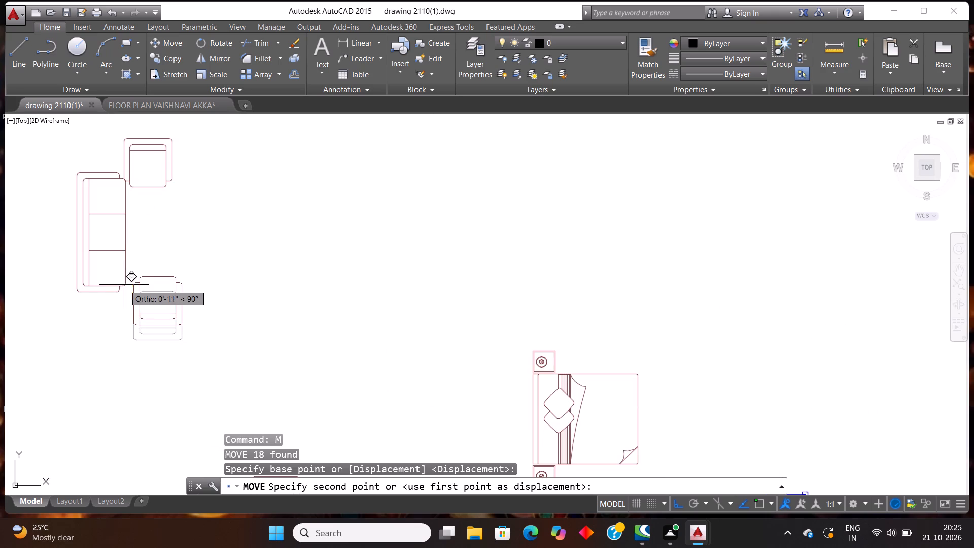
pyautogui.click(123, 285)
# Move the lower armchair of the duplicated sofa set left so its seat edge lines up with the sofa's front edge.
pyautogui.click(209, 341)
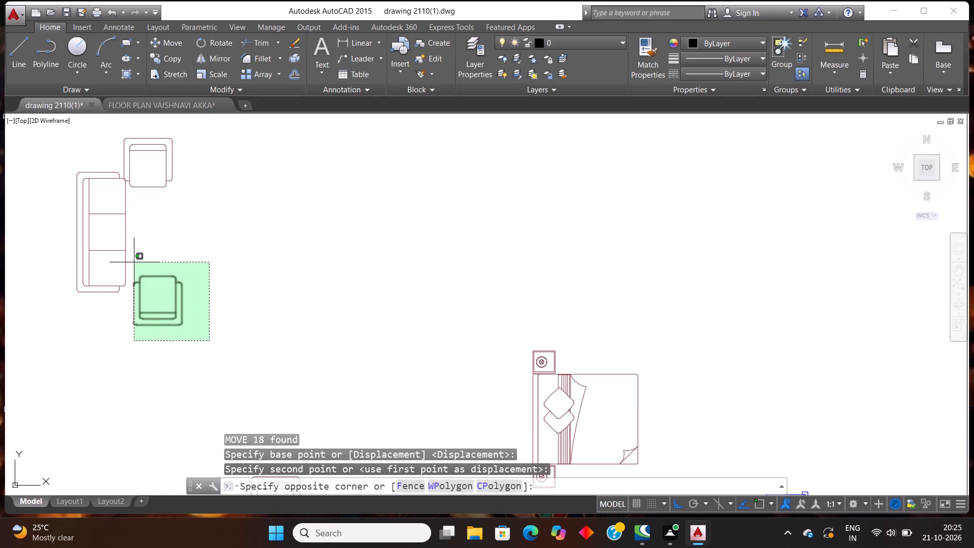
pyautogui.click(129, 255)
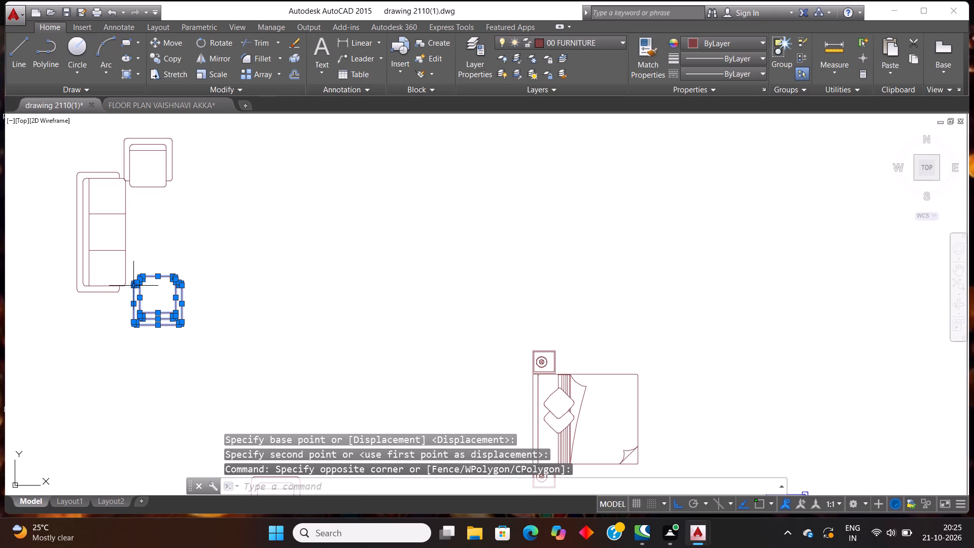
pyautogui.moveTo(135, 286); pyautogui.dragTo(127, 288)
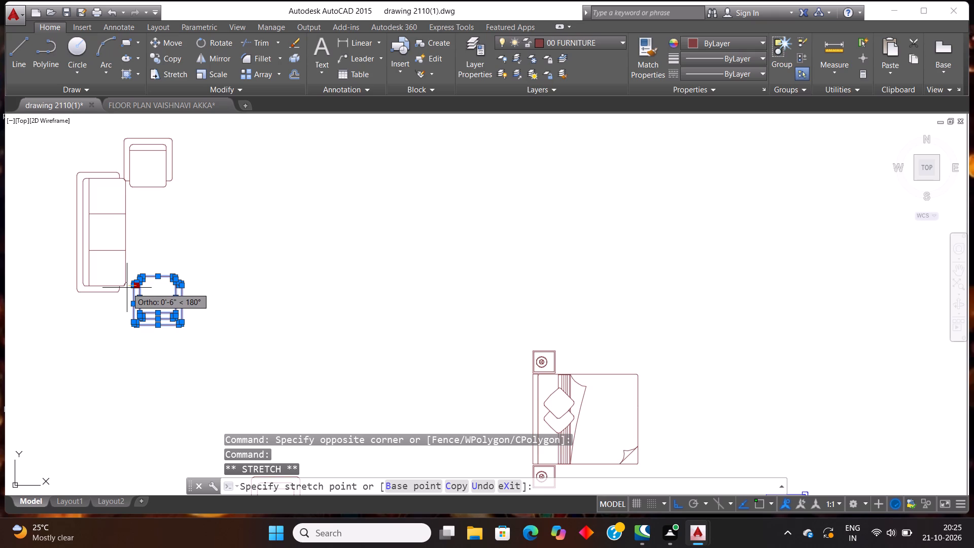
pyautogui.moveTo(127, 288); pyautogui.dragTo(126, 289)
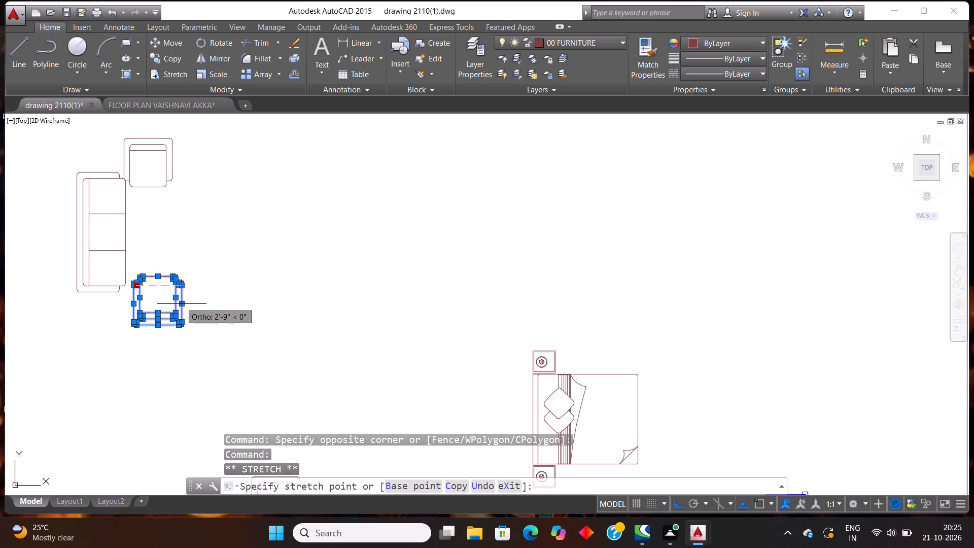
pyautogui.press('Escape')
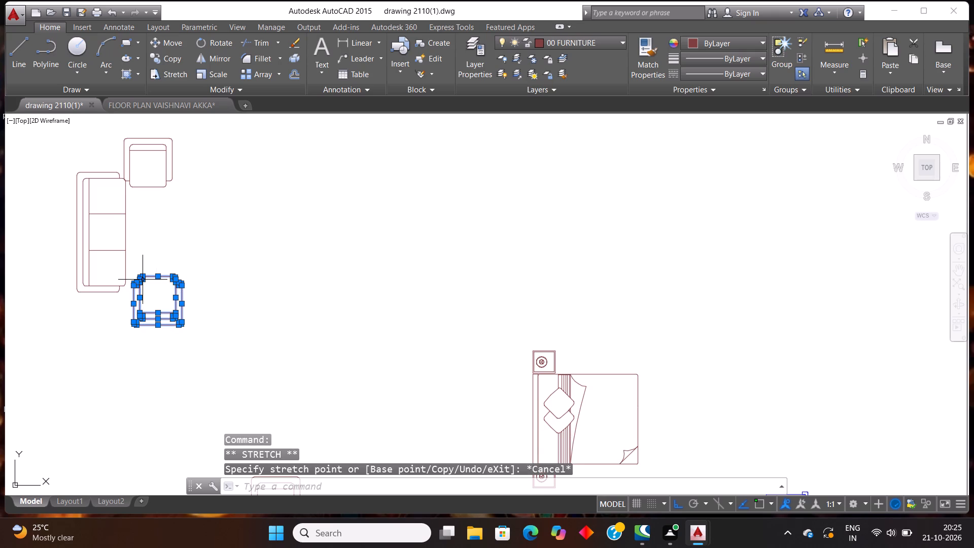
pyautogui.moveTo(143, 277); pyautogui.dragTo(134, 284)
pyautogui.press('Escape')
pyautogui.moveTo(153, 304); pyautogui.dragTo(144, 304)
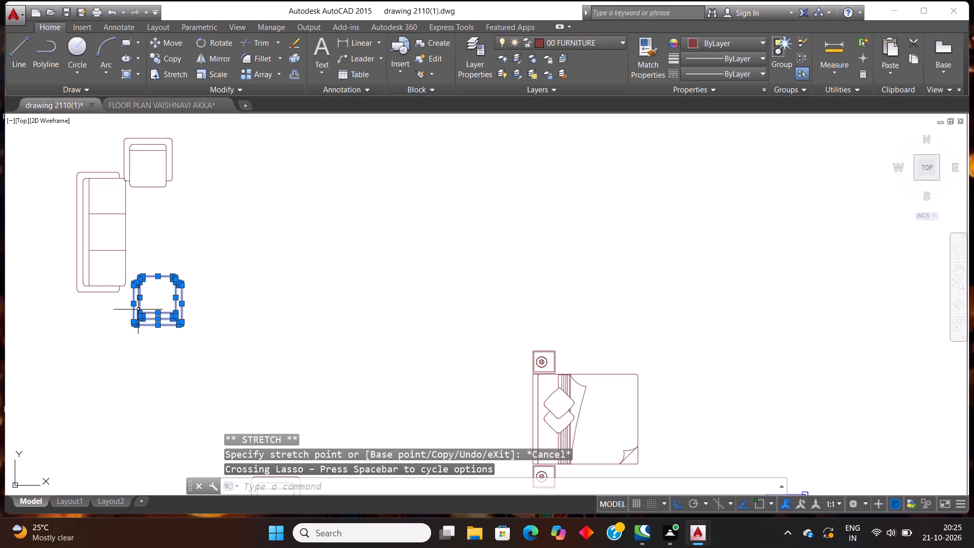
pyautogui.moveTo(141, 306); pyautogui.dragTo(129, 311)
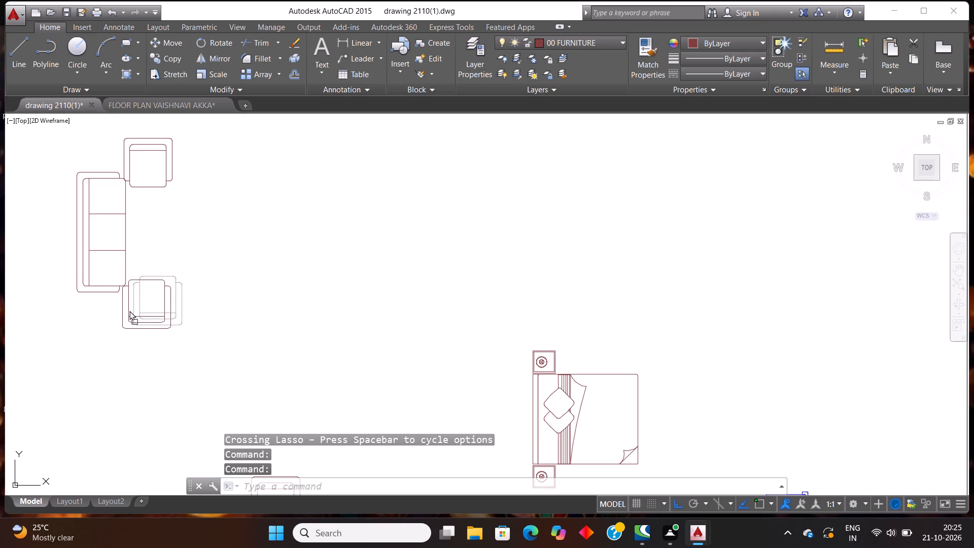
pyautogui.moveTo(129, 311); pyautogui.dragTo(126, 310)
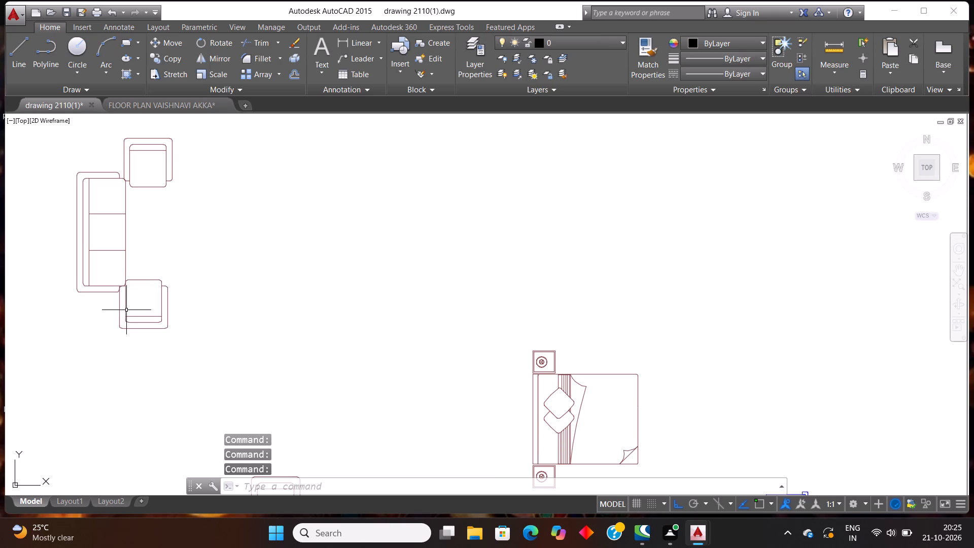
pyautogui.press('Escape')
# Copy the compact sofa set and paste it along the left wall of the floor plan's lower-left room.
pyautogui.scroll(-2, 253, 324)
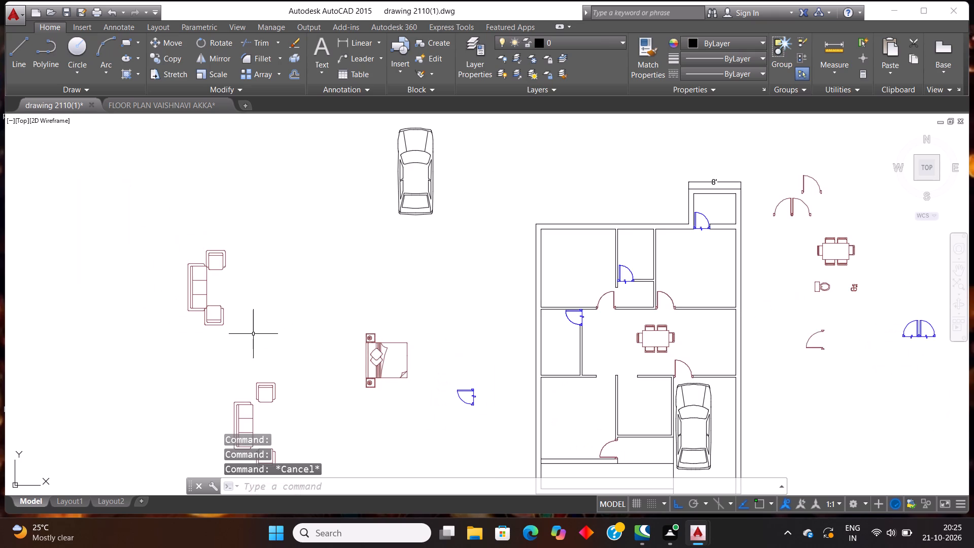
pyautogui.click(253, 334)
pyautogui.click(142, 213)
pyautogui.hotkey('ctrl', 'c')
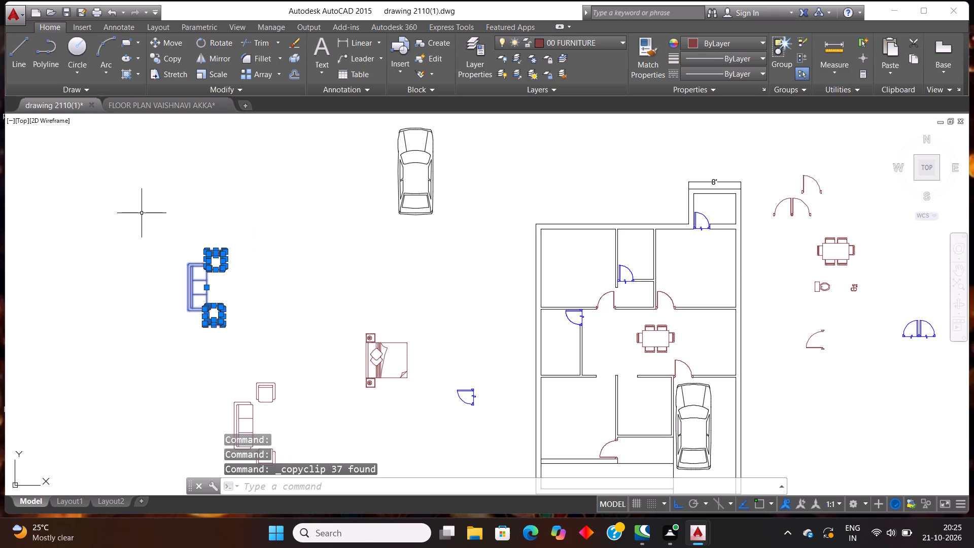
pyautogui.hotkey('ctrl', 'v')
pyautogui.scroll(-2, 344, 344)
pyautogui.scroll(2, 428, 400)
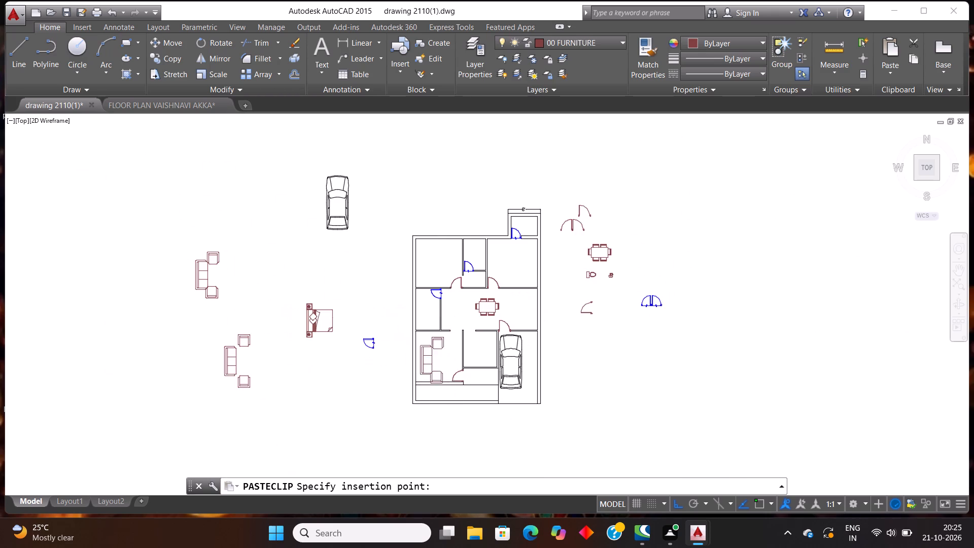
pyautogui.scroll(1, 420, 384)
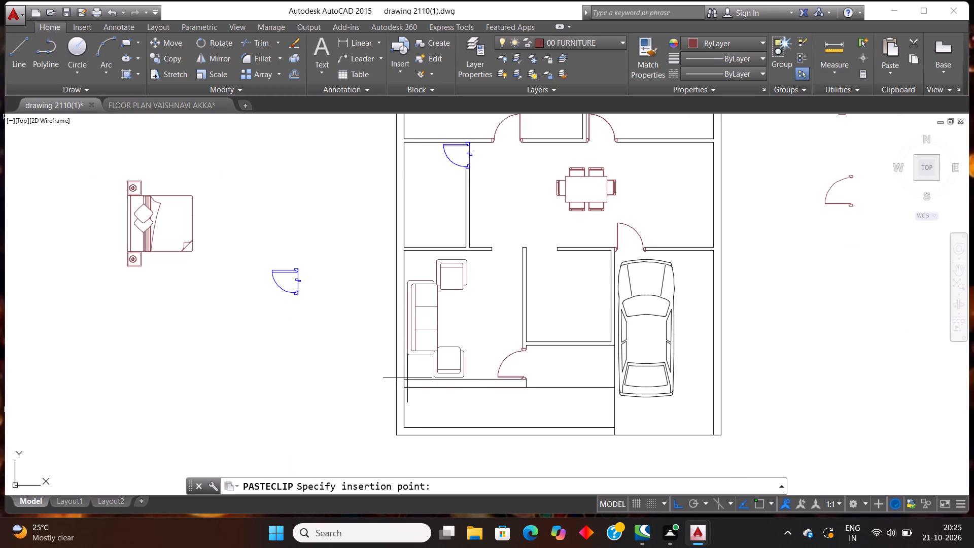
pyautogui.click(405, 374)
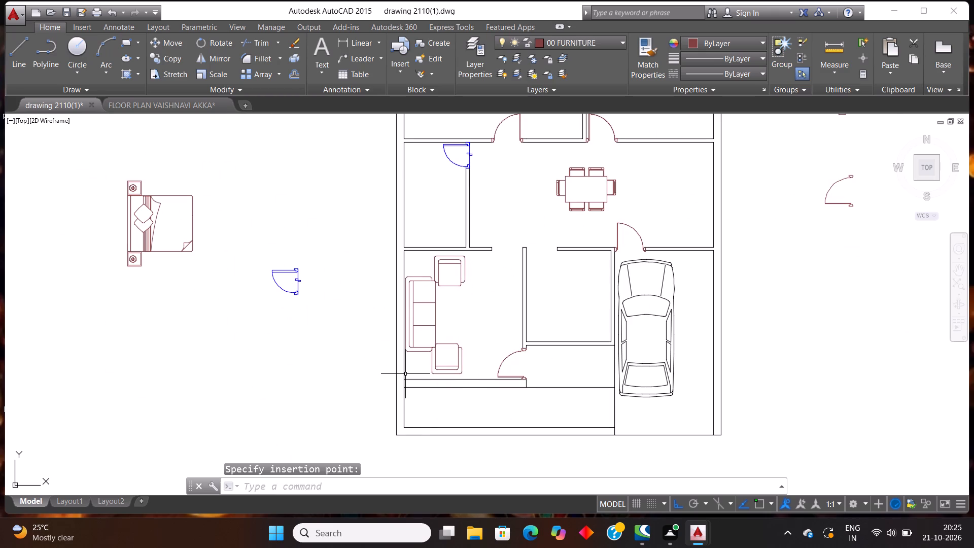
# Copy the toilet block beside the floor plan and paste it inside the small 8' wide toilet room at the top.
pyautogui.scroll(-3, 519, 211)
pyautogui.scroll(-2, 503, 162)
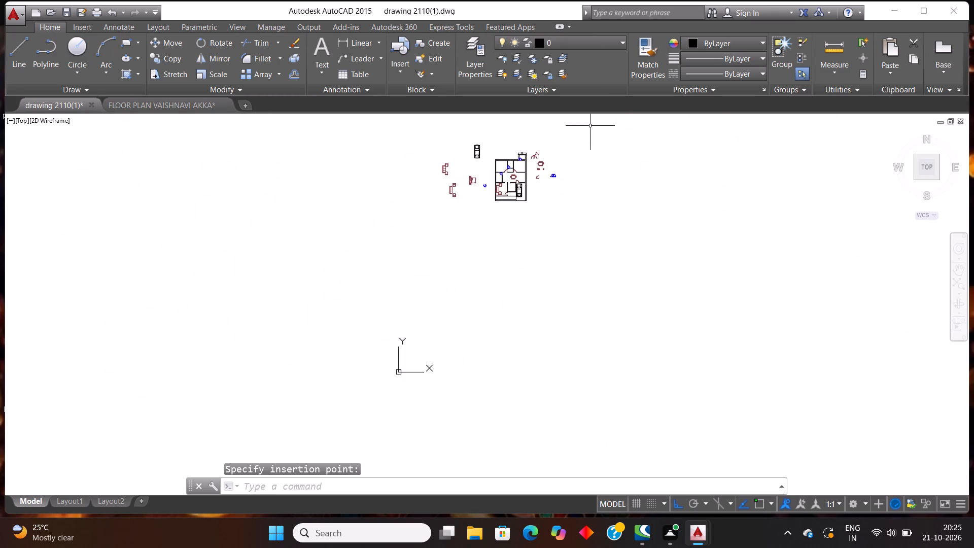
pyautogui.scroll(1, 583, 121)
pyautogui.scroll(2, 495, 161)
pyautogui.click(629, 333)
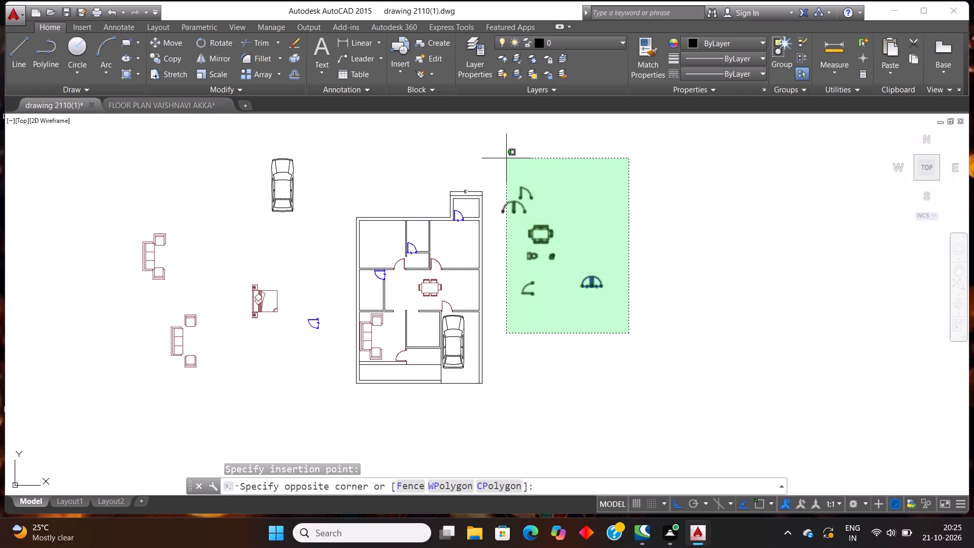
pyautogui.press('Escape')
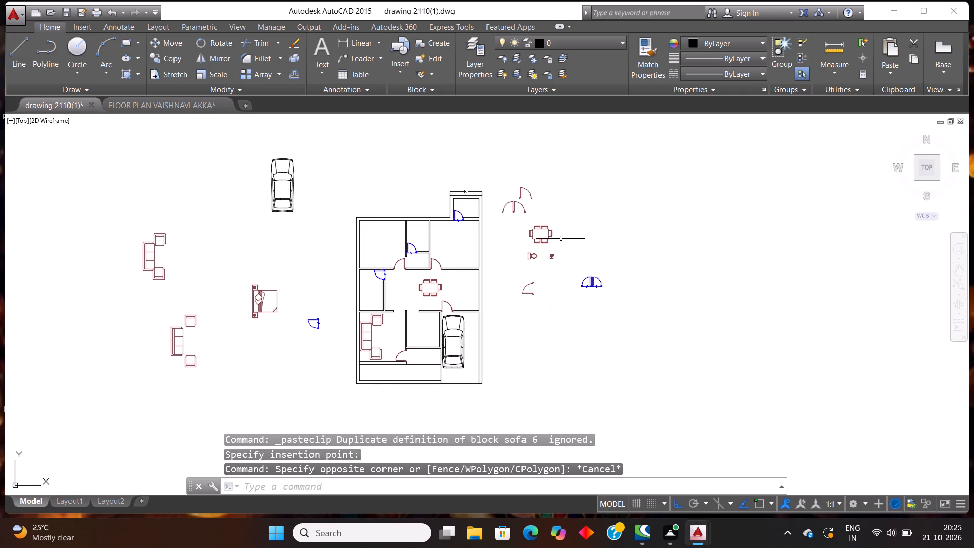
pyautogui.scroll(1, 554, 243)
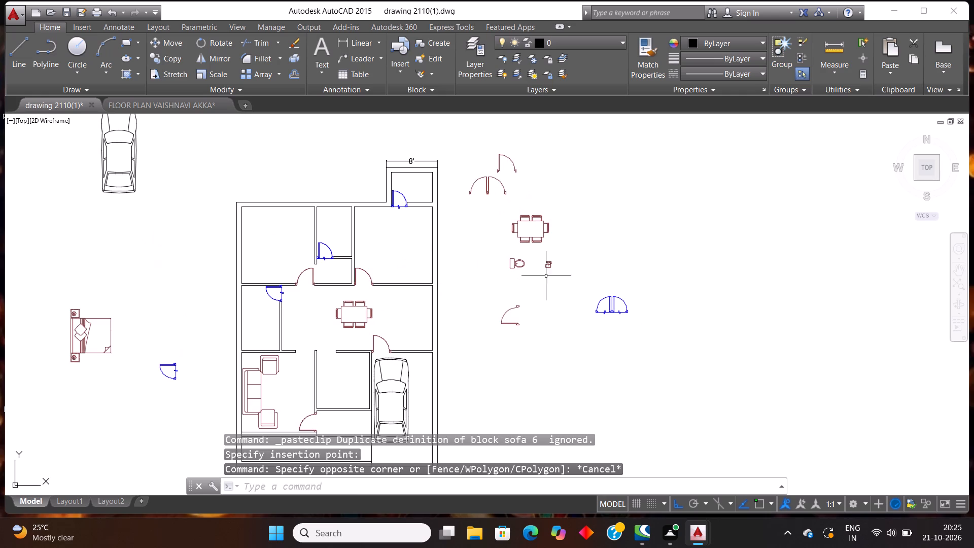
pyautogui.click(529, 274)
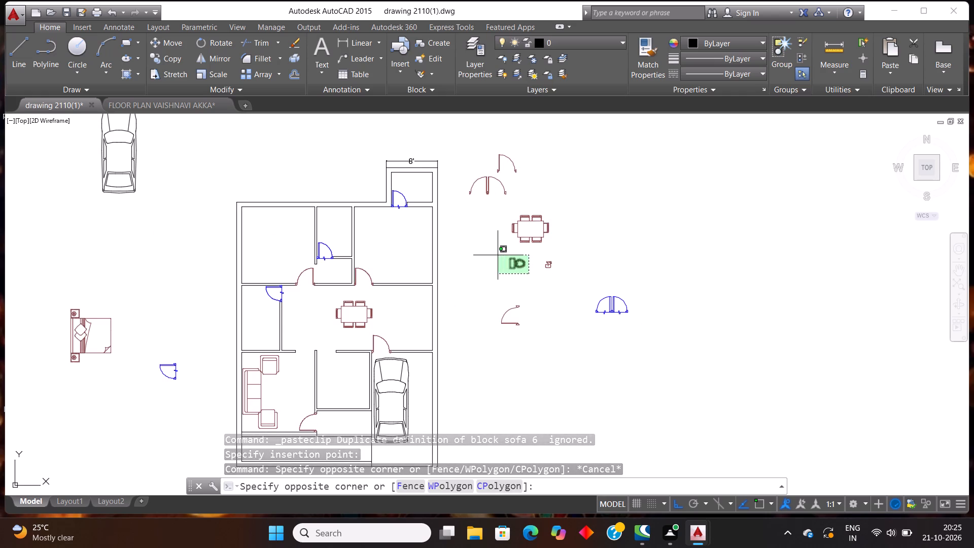
pyautogui.click(498, 255)
pyautogui.hotkey('ctrl', 'c')
pyautogui.hotkey('ctrl', 'v')
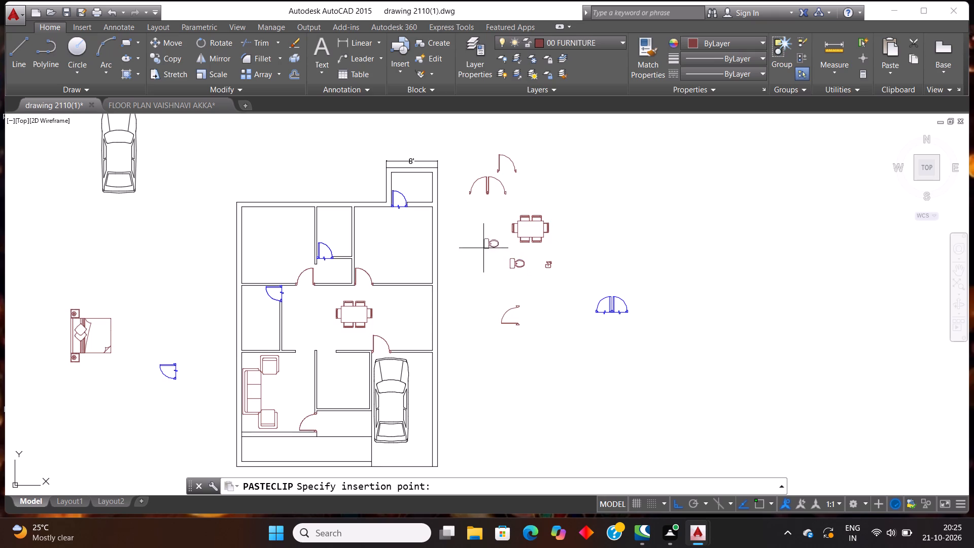
pyautogui.scroll(3, 412, 177)
pyautogui.click(400, 248)
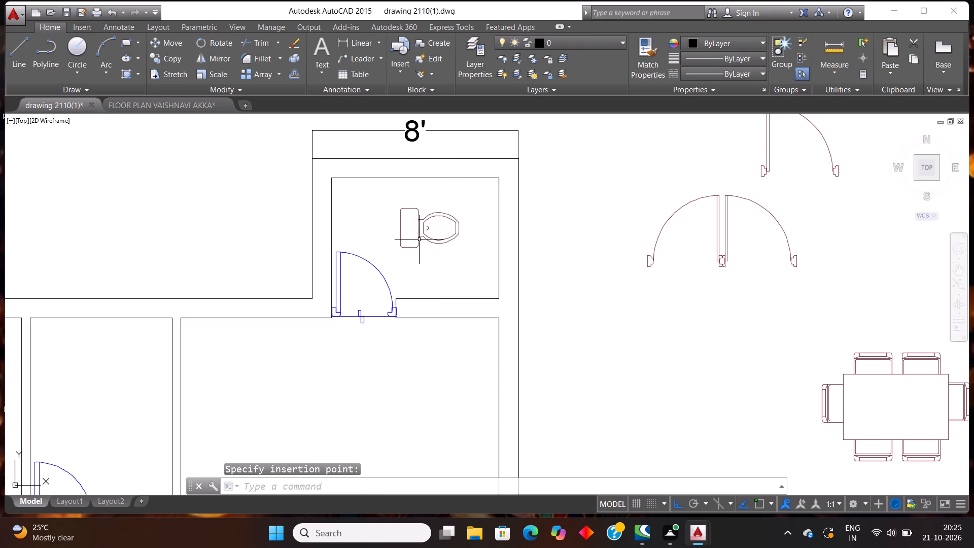
# Rotate the pasted toilet by 270° about its tank's upper-left corner so its bowl points downward.
pyautogui.click(456, 260)
pyautogui.click(388, 189)
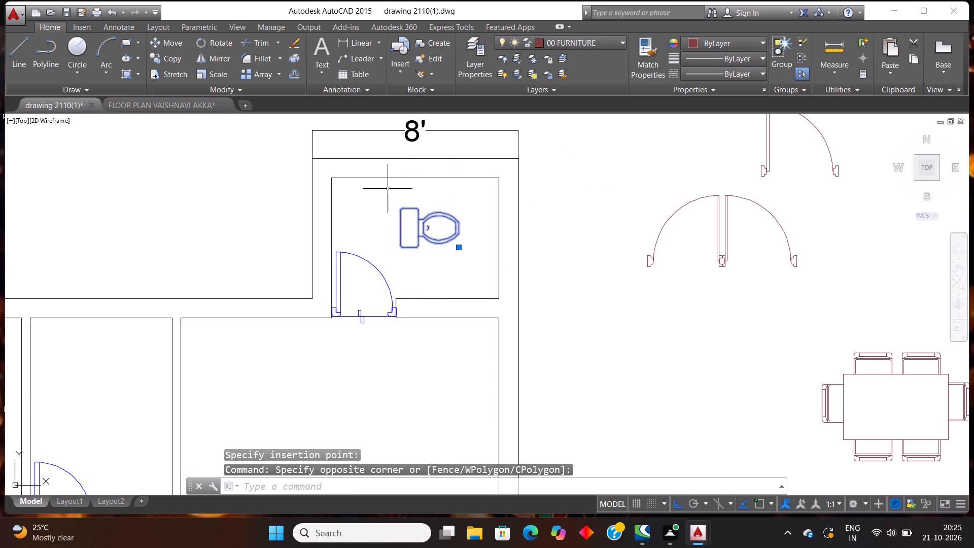
pyautogui.write('ro')
pyautogui.press('Return')
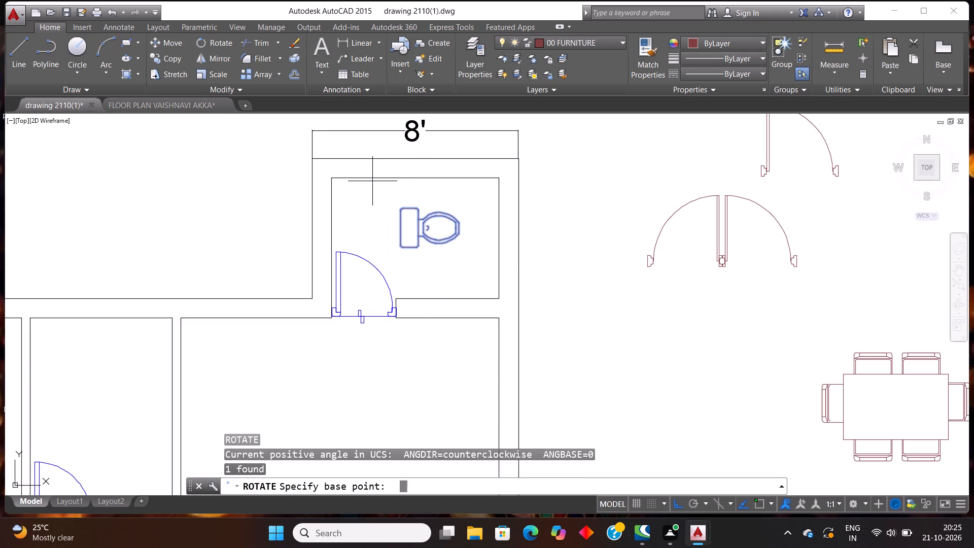
pyautogui.click(401, 211)
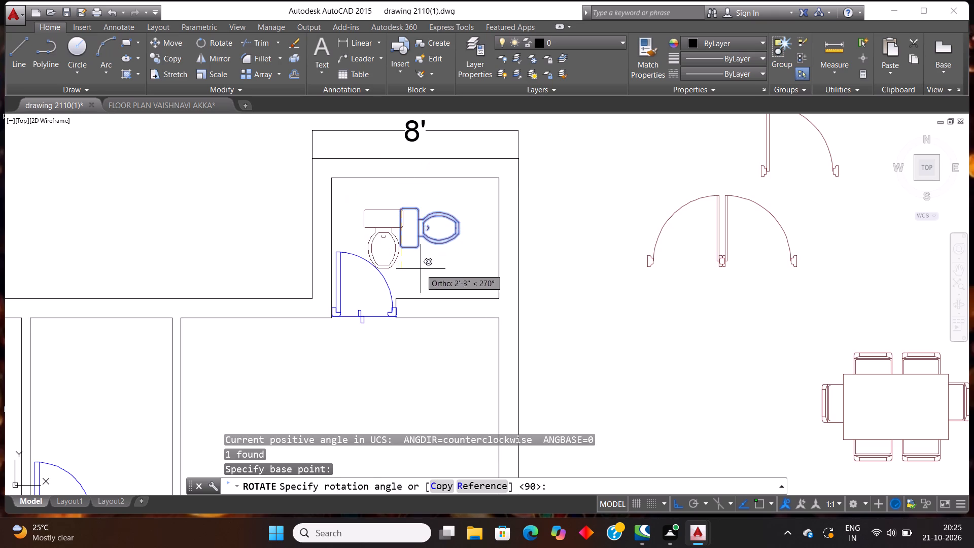
pyautogui.click(443, 258)
pyautogui.click(443, 258)
# Move the rotated toilet up and to the right, with Ortho off, so its tank sits against the toilet room's top wall.
pyautogui.moveTo(441, 275); pyautogui.dragTo(438, 269)
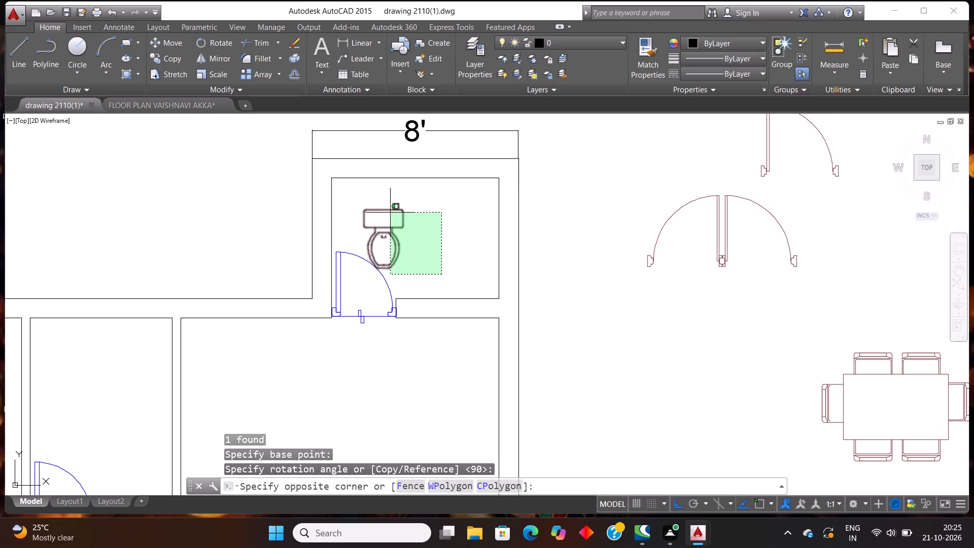
pyautogui.click(387, 207)
pyautogui.press('m')
pyautogui.press('Return')
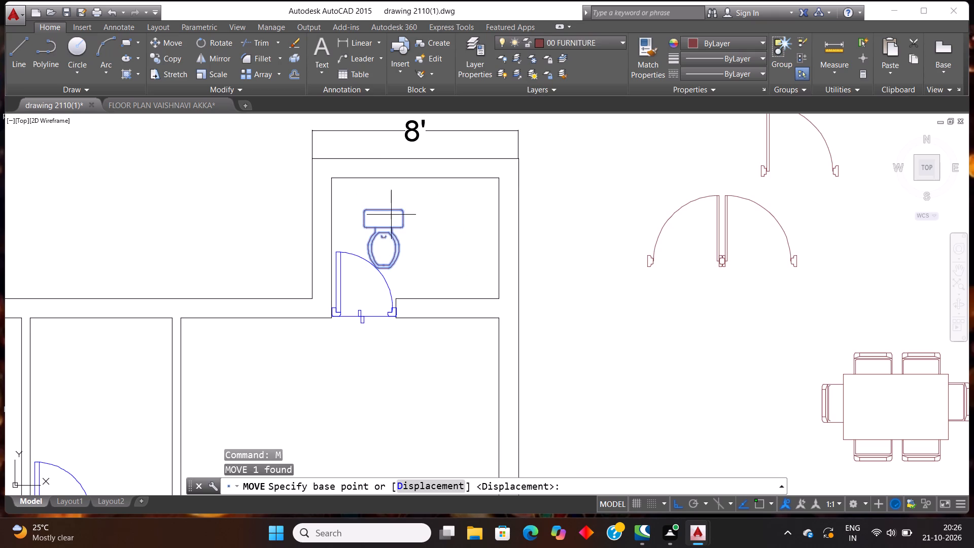
pyautogui.click(400, 214)
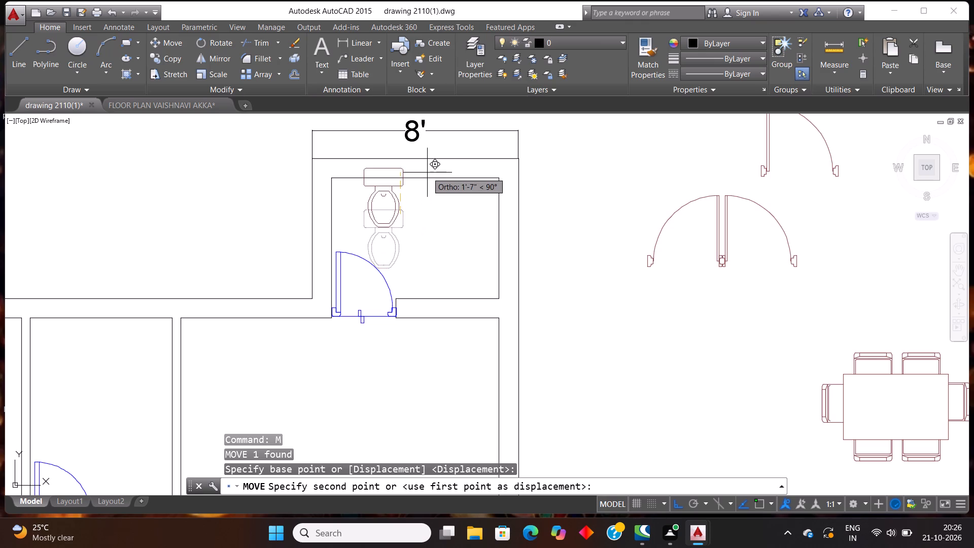
pyautogui.press('F8')
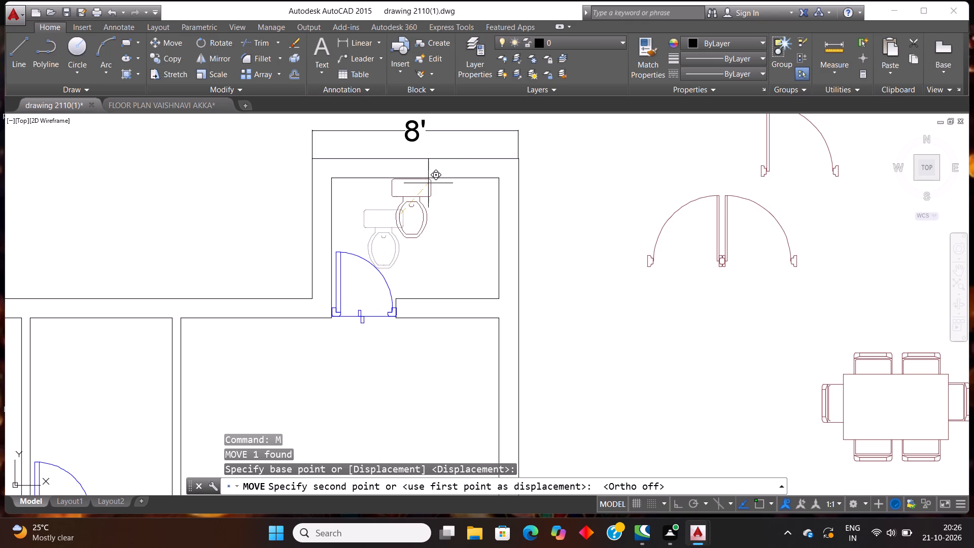
pyautogui.click(428, 183)
# Copy the small tap fixture beside the source toilet block and paste it in the toilet room's upper-right corner.
pyautogui.scroll(-2, 461, 253)
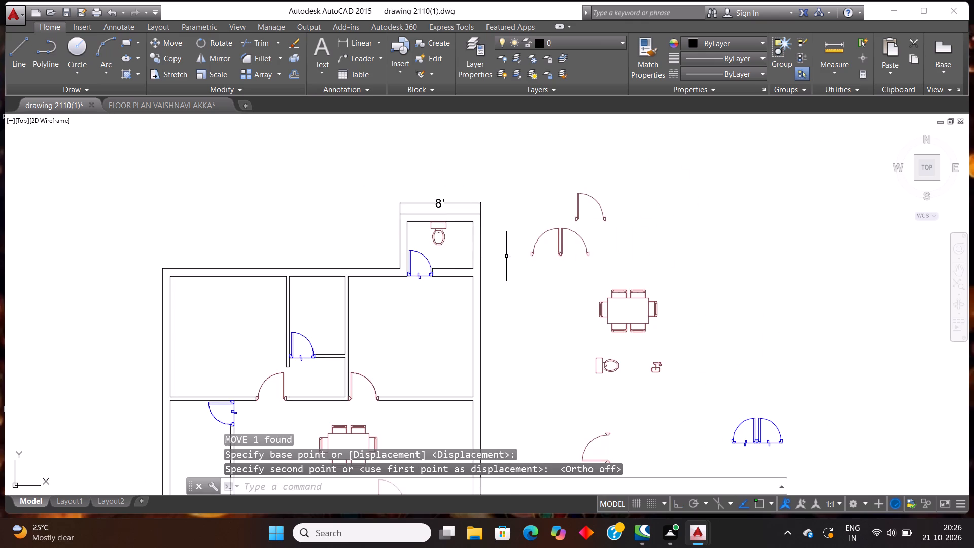
pyautogui.click(678, 389)
pyautogui.click(646, 346)
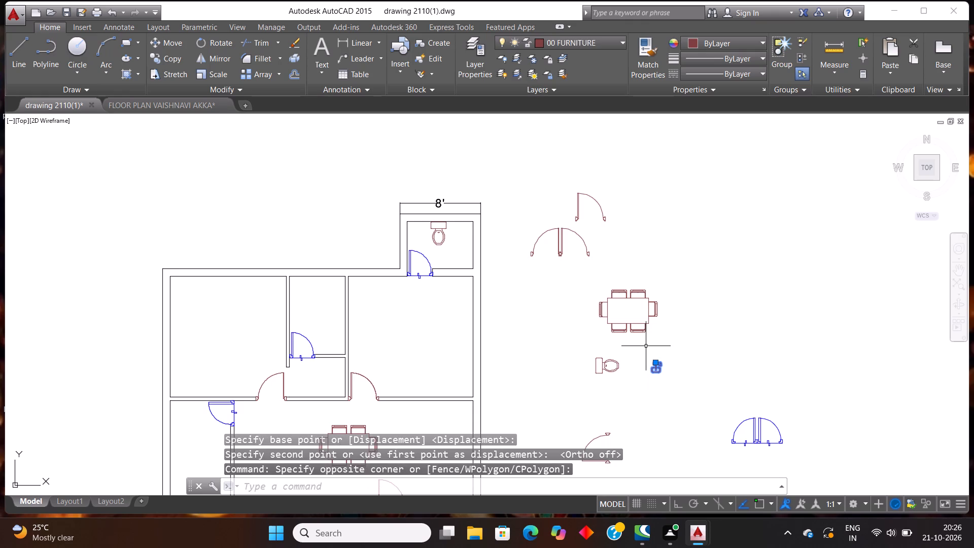
pyautogui.hotkey('ctrl', 'c')
pyautogui.hotkey('ctrl', 'v')
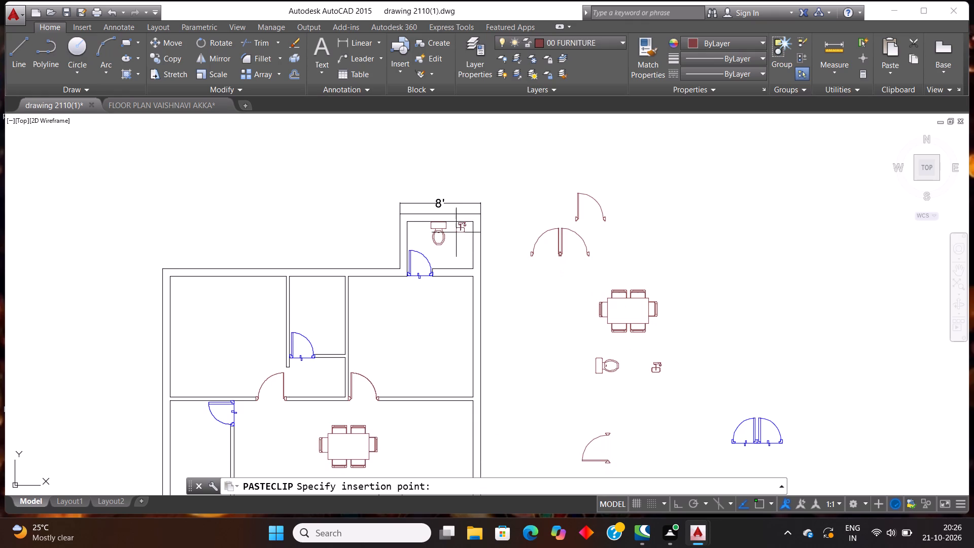
pyautogui.scroll(2, 456, 232)
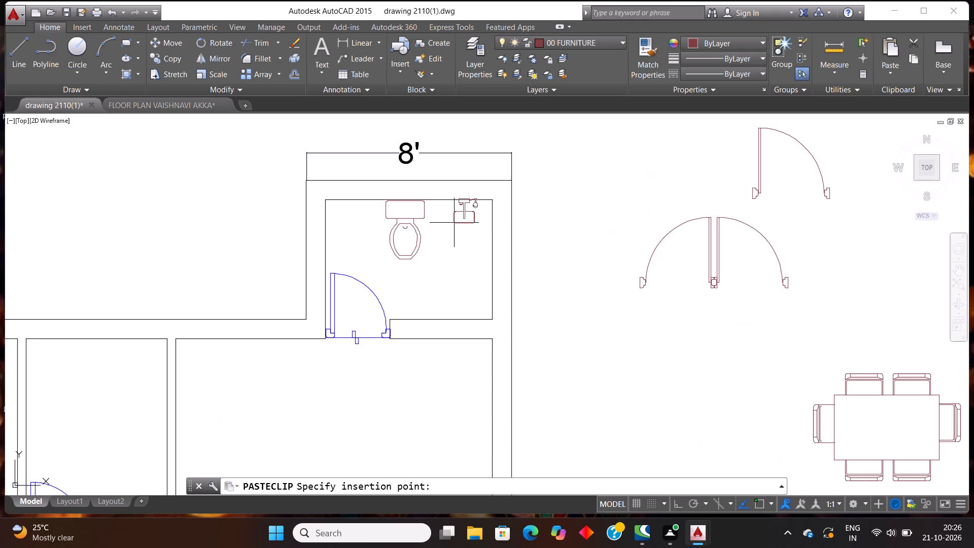
pyautogui.click(457, 225)
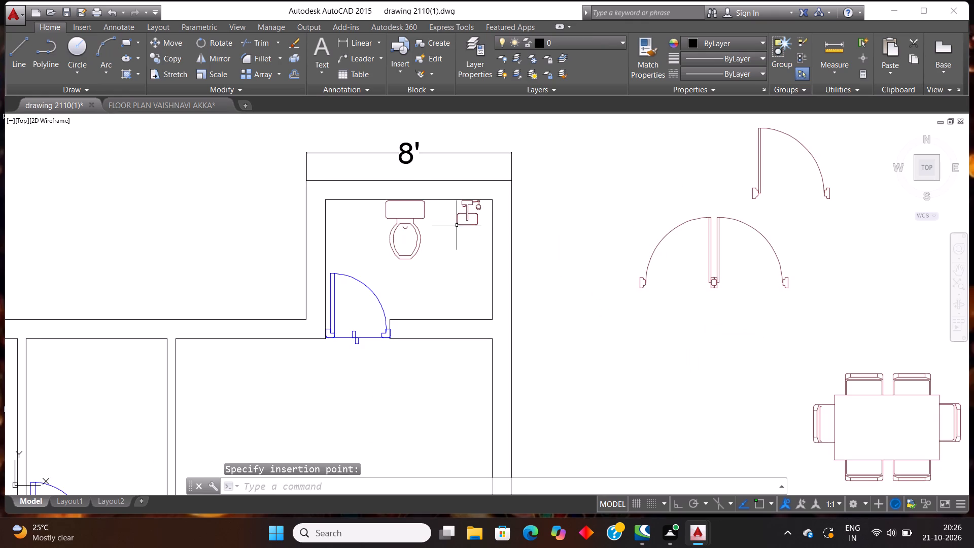
# Erase the leftover source blocks to the right of the floor plan: doors, dining table, toilet and tap fixture.
pyautogui.scroll(-2, 554, 277)
pyautogui.scroll(-2, 479, 205)
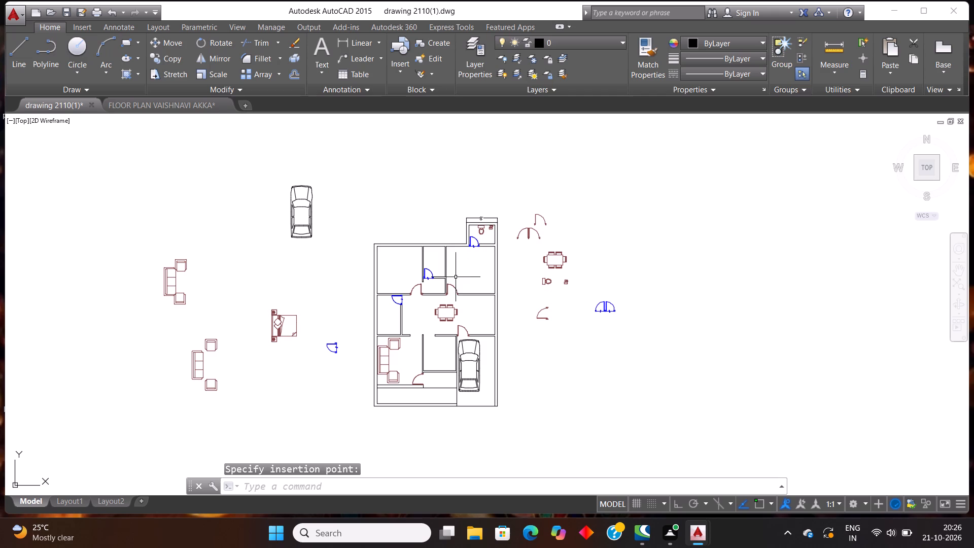
pyautogui.moveTo(649, 371); pyautogui.dragTo(640, 358)
pyautogui.click(507, 166)
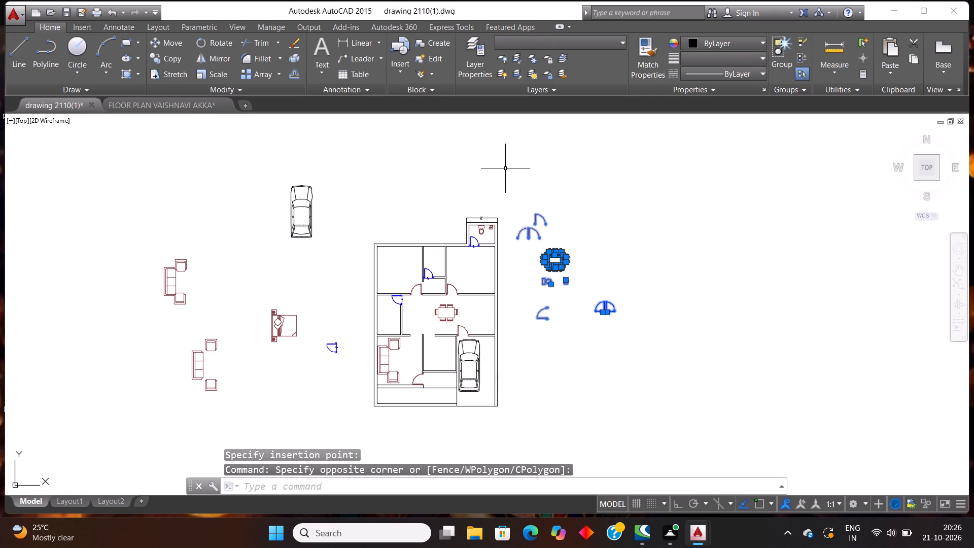
pyautogui.moveTo(505, 168); pyautogui.dragTo(518, 178)
pyautogui.press('Delete')
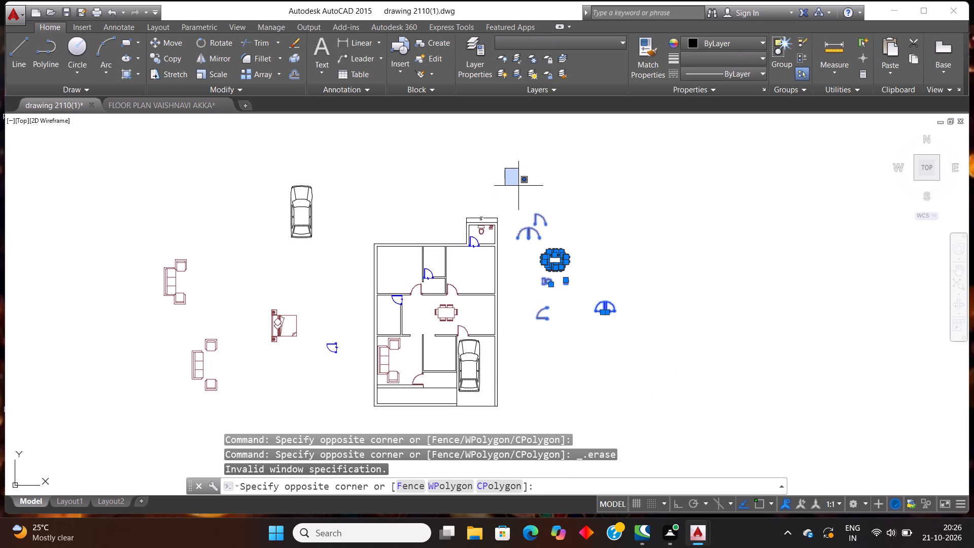
pyautogui.press('Delete')
pyautogui.press('Delete')
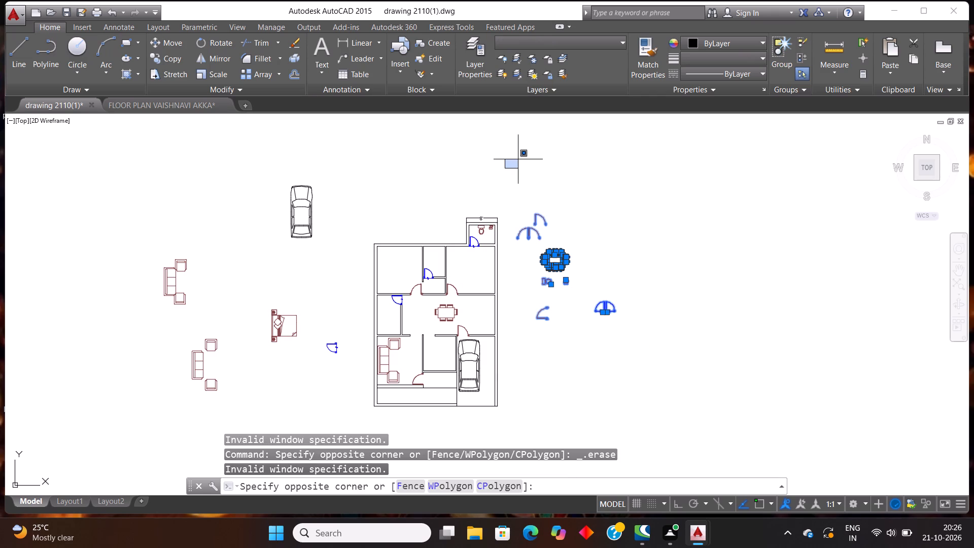
pyautogui.press('Escape')
pyautogui.press('Delete')
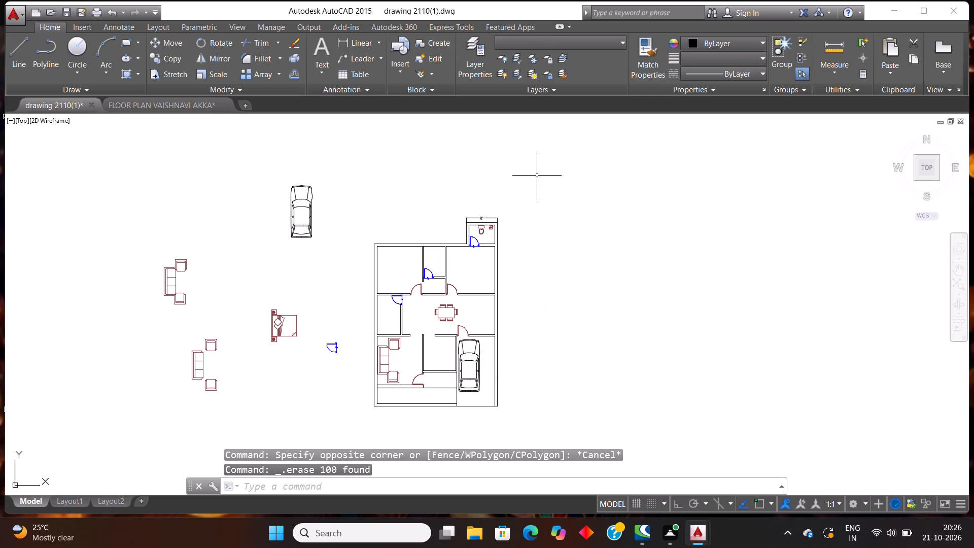
# Erase the spare car block outside the floor plan, above and to its left.
pyautogui.scroll(-1, 534, 172)
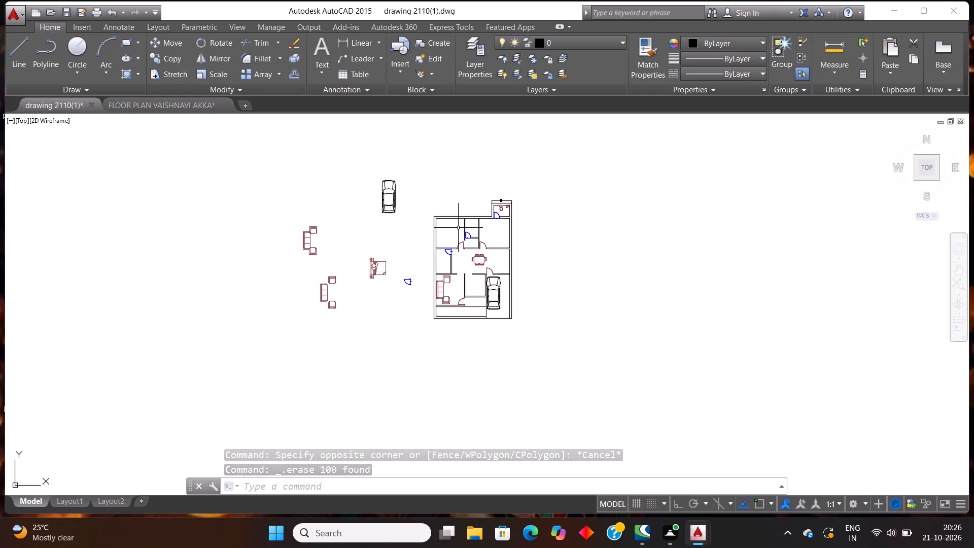
pyautogui.scroll(1, 429, 239)
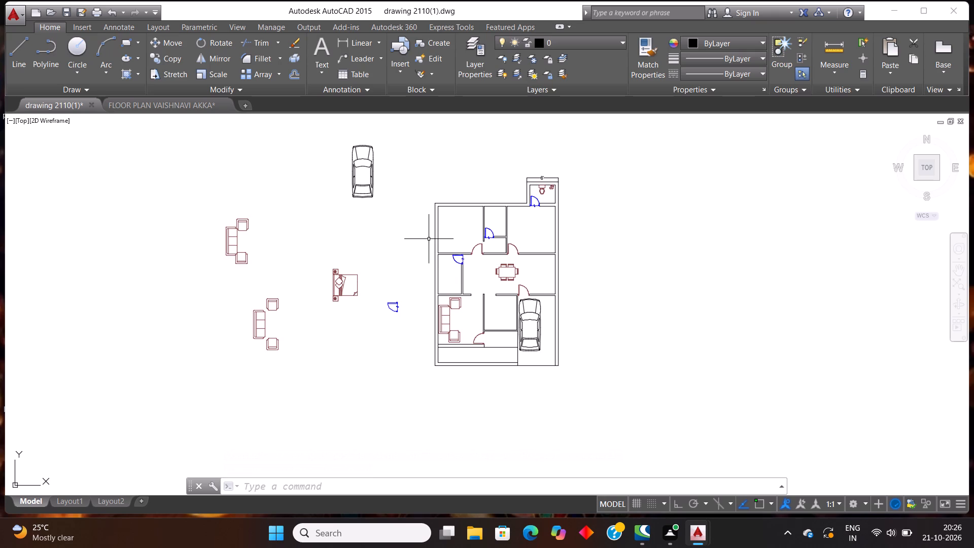
pyautogui.scroll(-1, 413, 305)
pyautogui.scroll(1, 427, 316)
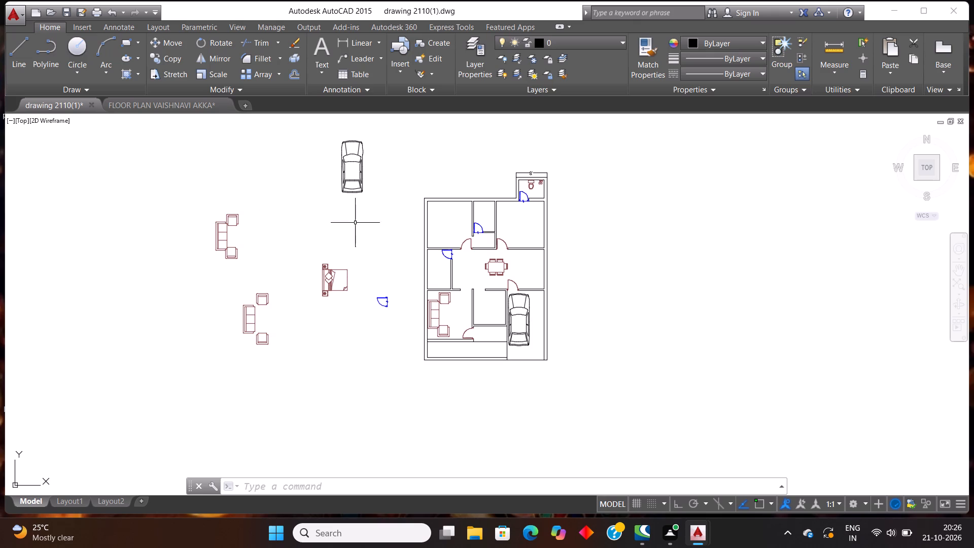
pyautogui.click(381, 211)
pyautogui.click(322, 143)
pyautogui.press('Delete')
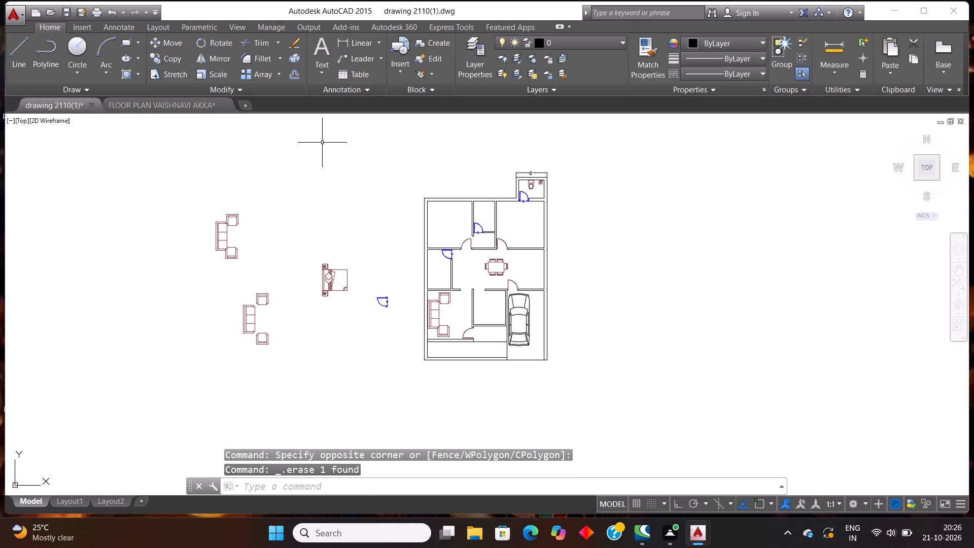
# Erase both spare sofa sets to the left of the floor plan, including the remaining armchair pieces.
pyautogui.click(261, 368)
pyautogui.click(190, 148)
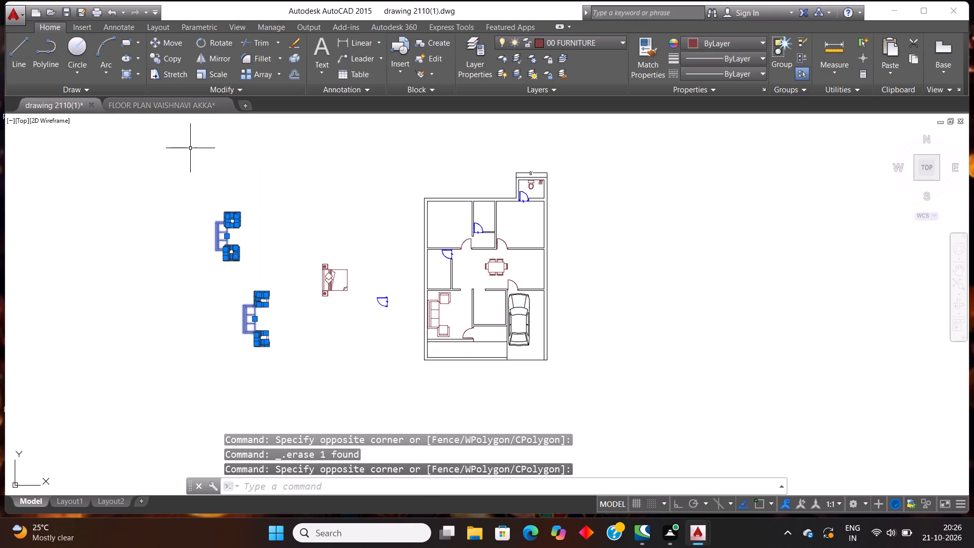
pyautogui.press('Delete')
pyautogui.click(304, 356)
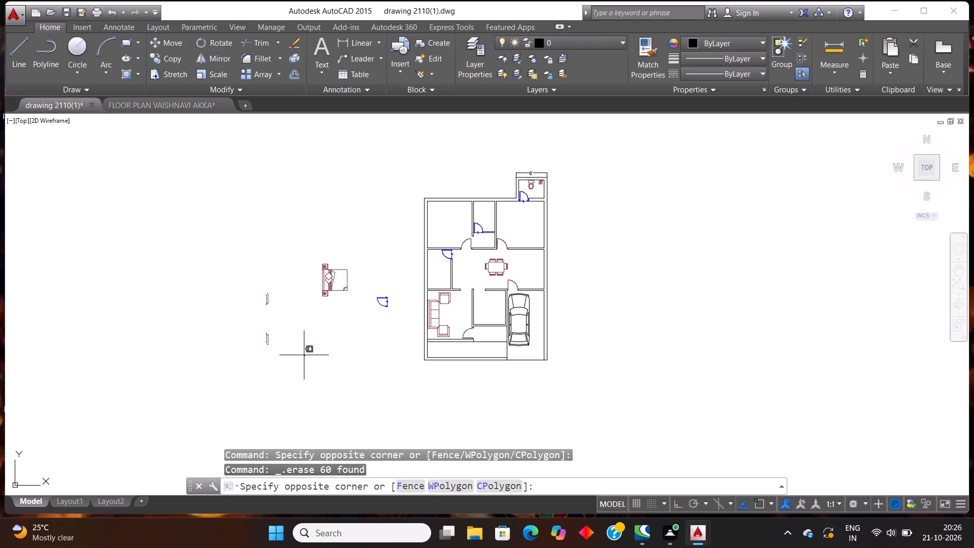
pyautogui.click(217, 248)
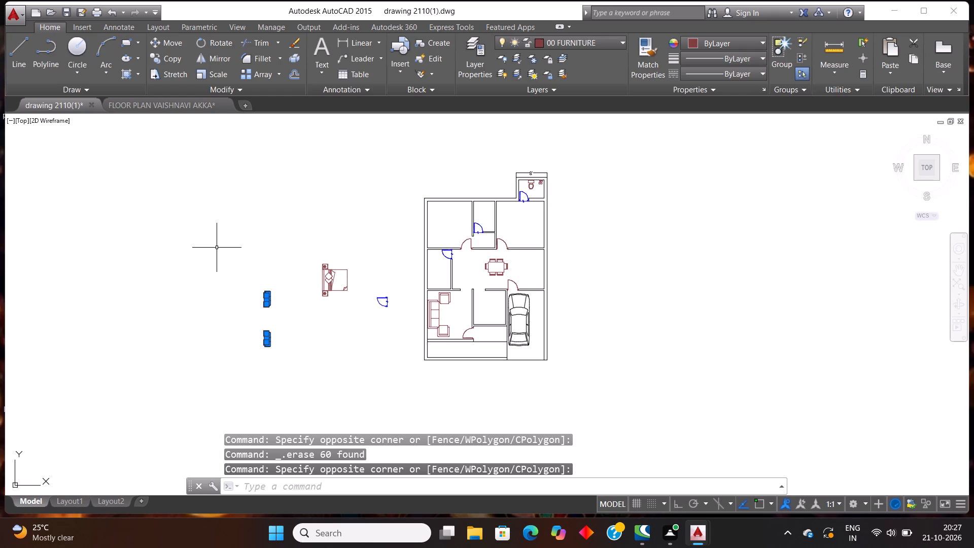
pyautogui.press('Delete')
# Erase the spare blue door block between the bed block and the floor plan.
pyautogui.scroll(-2, 268, 207)
pyautogui.scroll(2, 343, 215)
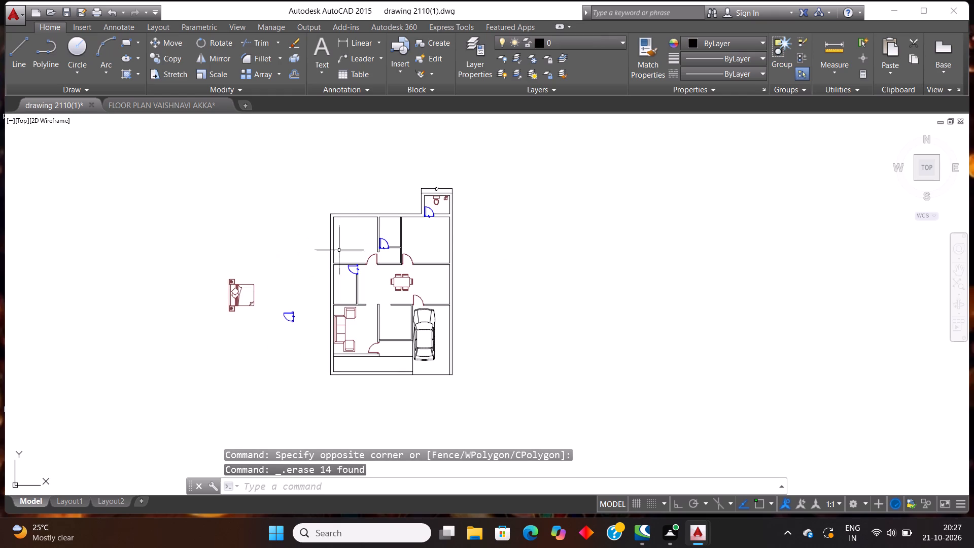
pyautogui.scroll(1, 344, 279)
pyautogui.click(278, 356)
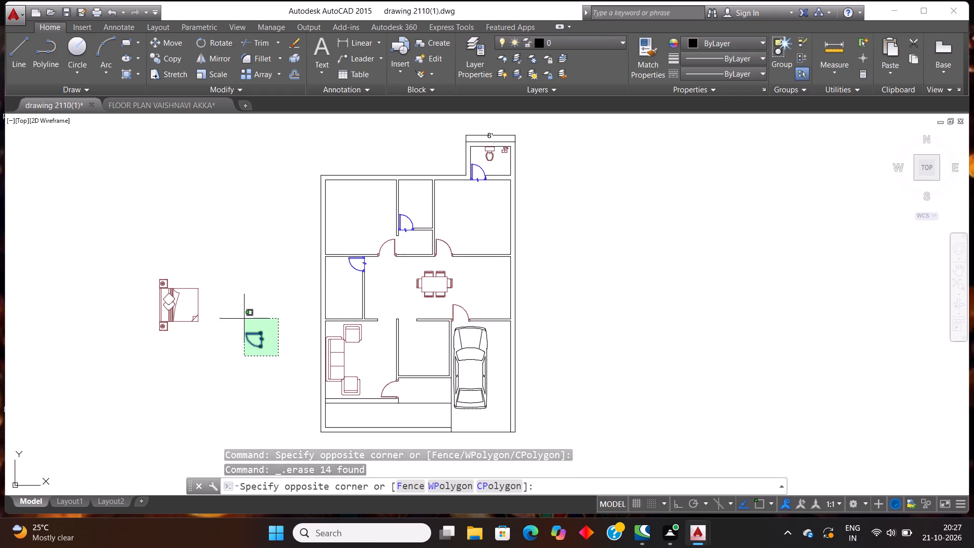
pyautogui.click(242, 316)
pyautogui.press('Delete')
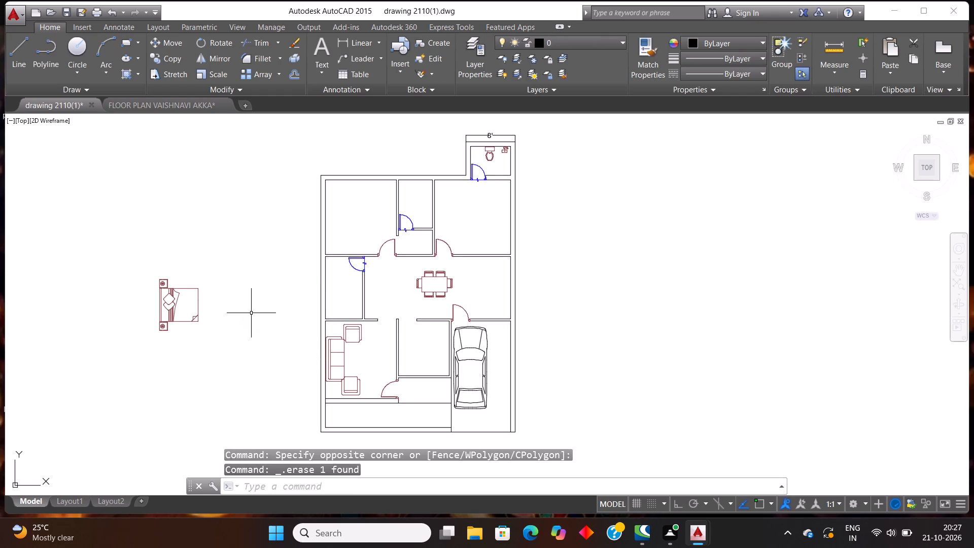
# Rotate the bed block beside the plan by 270° about its upper-left corner, with Ortho on, so its headboard is on top.
pyautogui.scroll(-2, 255, 313)
pyautogui.scroll(1, 238, 310)
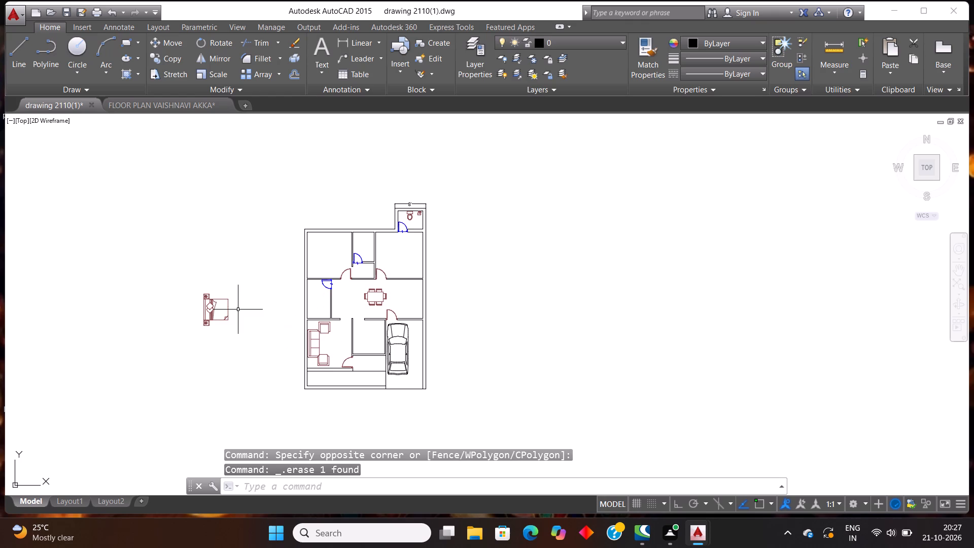
pyautogui.scroll(-1, 238, 310)
pyautogui.scroll(2, 214, 325)
pyautogui.scroll(-1, 214, 325)
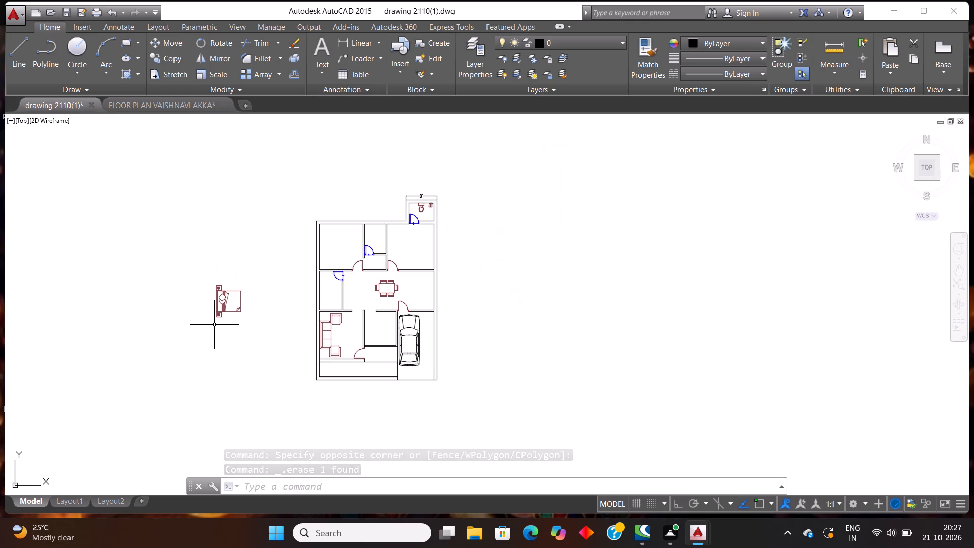
pyautogui.click(265, 342)
pyautogui.click(147, 229)
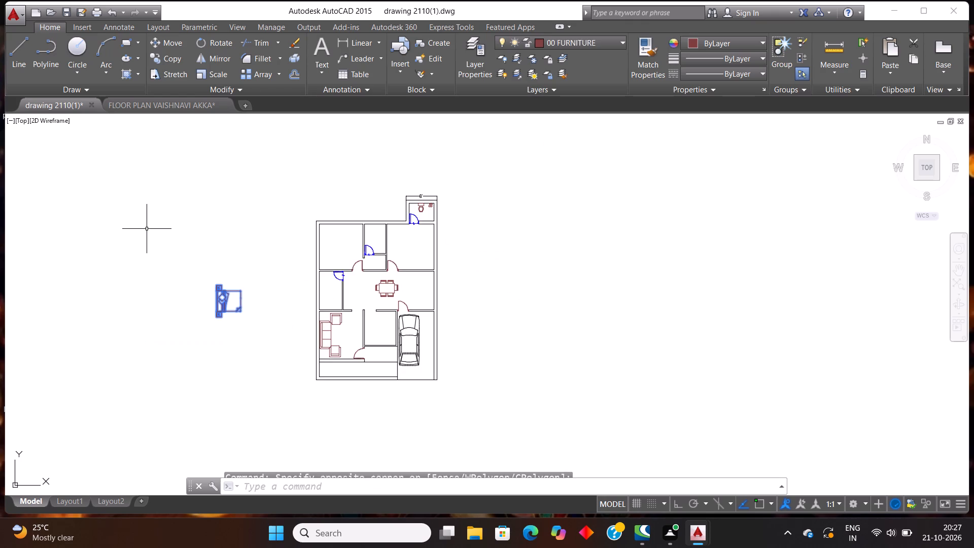
pyautogui.write('ro')
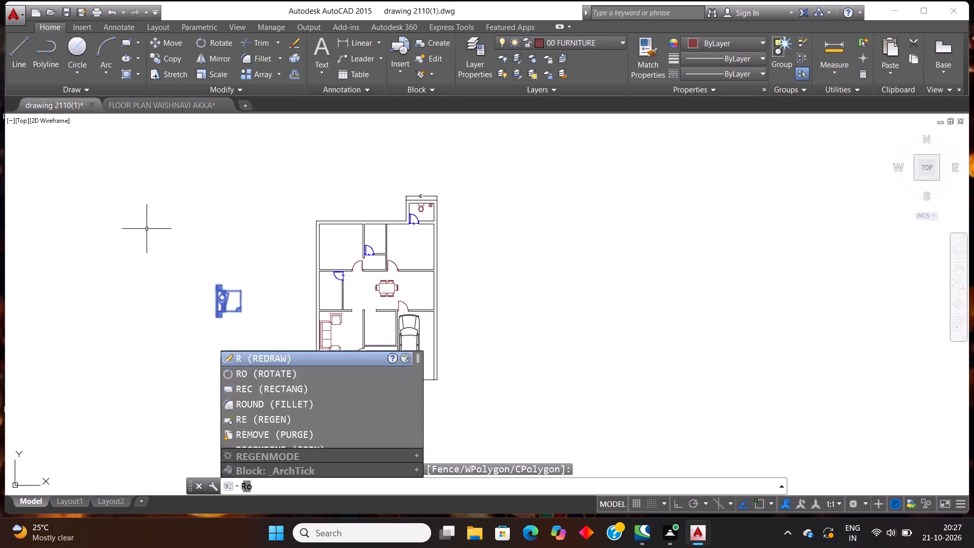
pyautogui.press('Return')
pyautogui.click(217, 286)
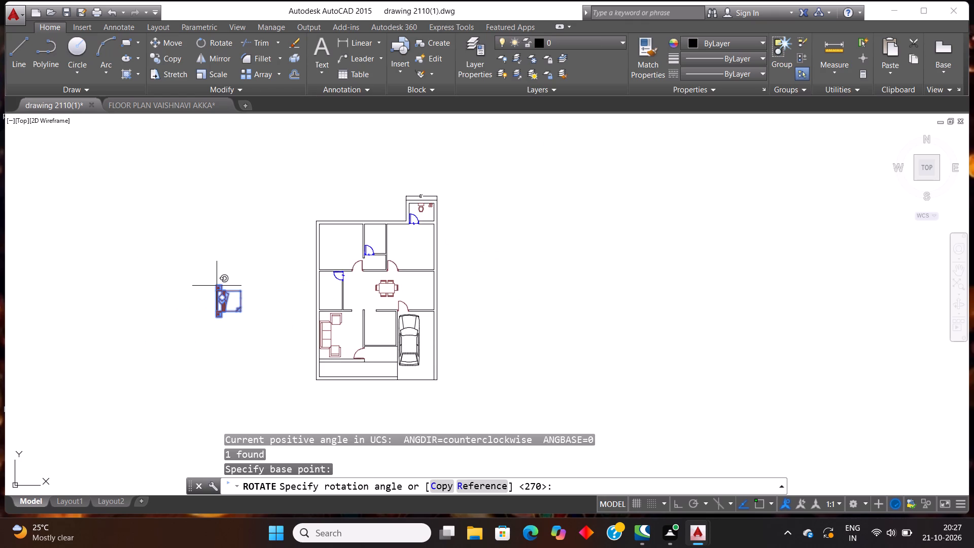
pyautogui.press('F8')
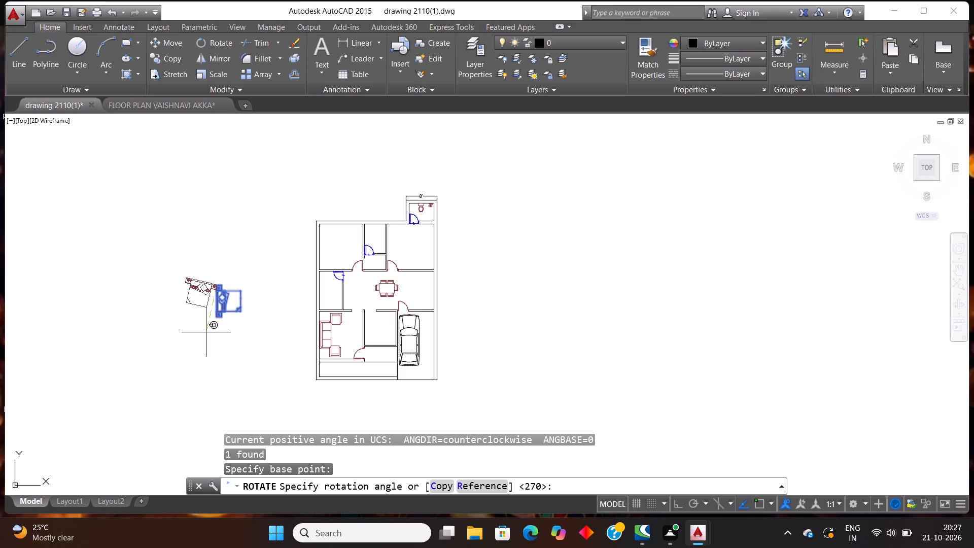
pyautogui.click(206, 332)
# Copy the rotated bed block and paste it in the plan's upper-left bedroom with its headboard at the top wall.
pyautogui.click(214, 327)
pyautogui.click(164, 254)
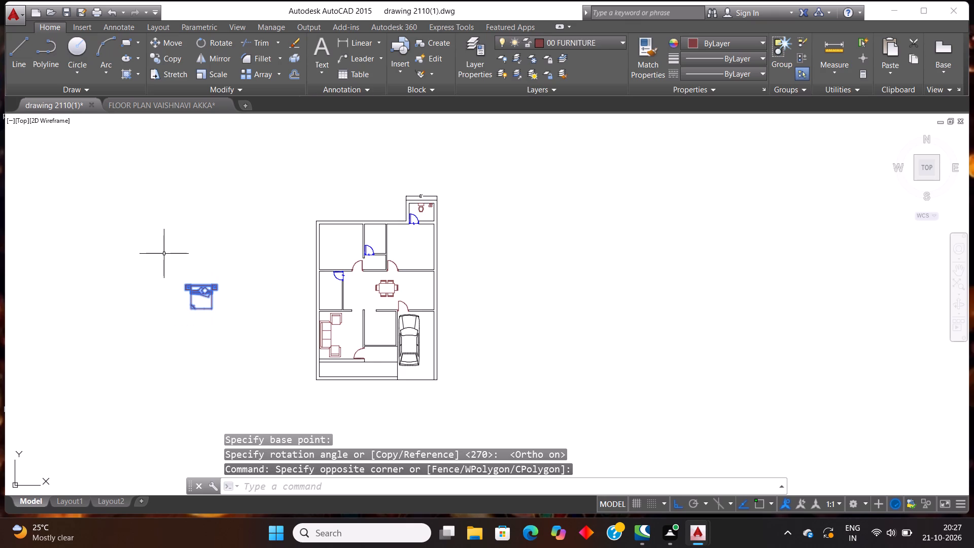
pyautogui.hotkey('ctrl', 'c')
pyautogui.hotkey('ctrl', 'v')
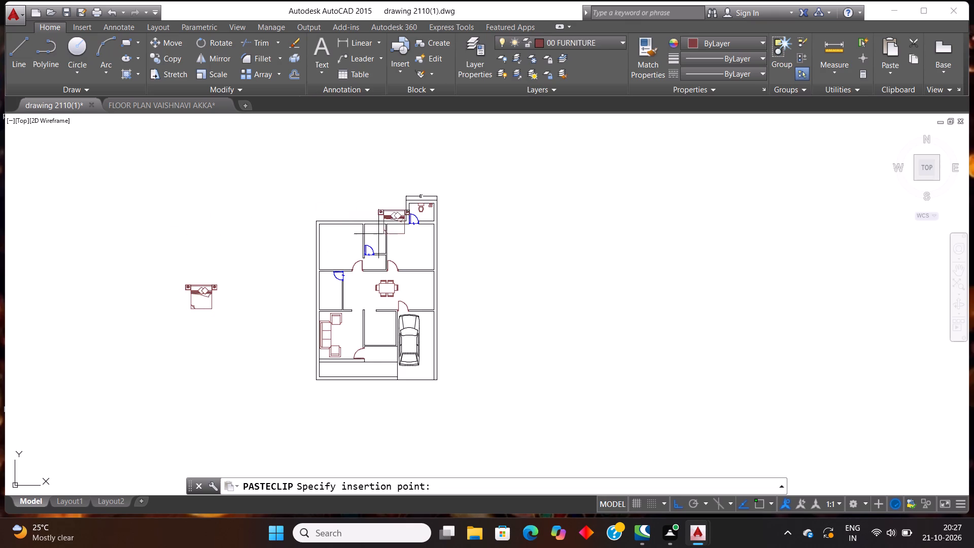
pyautogui.scroll(1, 378, 234)
pyautogui.scroll(2, 303, 229)
pyautogui.scroll(-1, 303, 229)
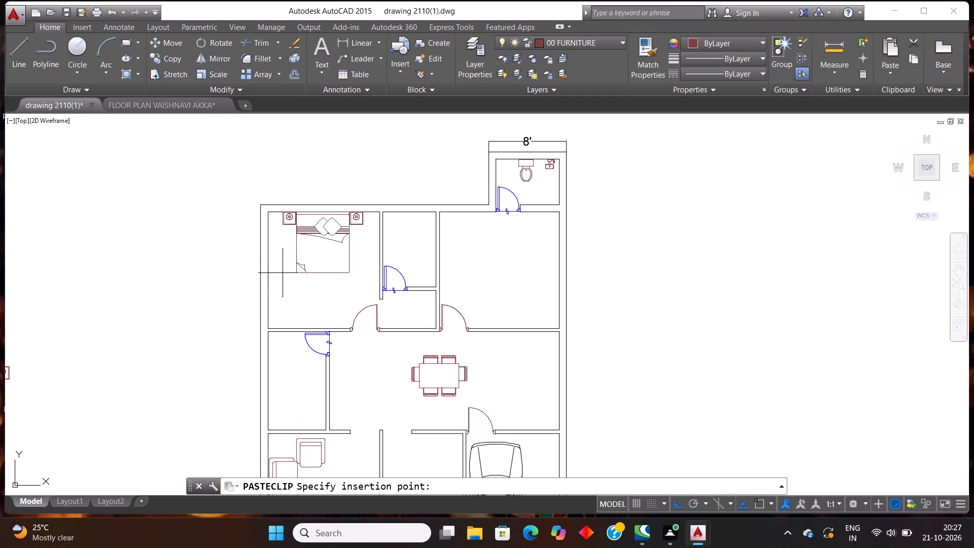
pyautogui.click(283, 273)
# Move the pasted bed about 2" straight down from the bedroom's top wall.
pyautogui.scroll(2, 288, 204)
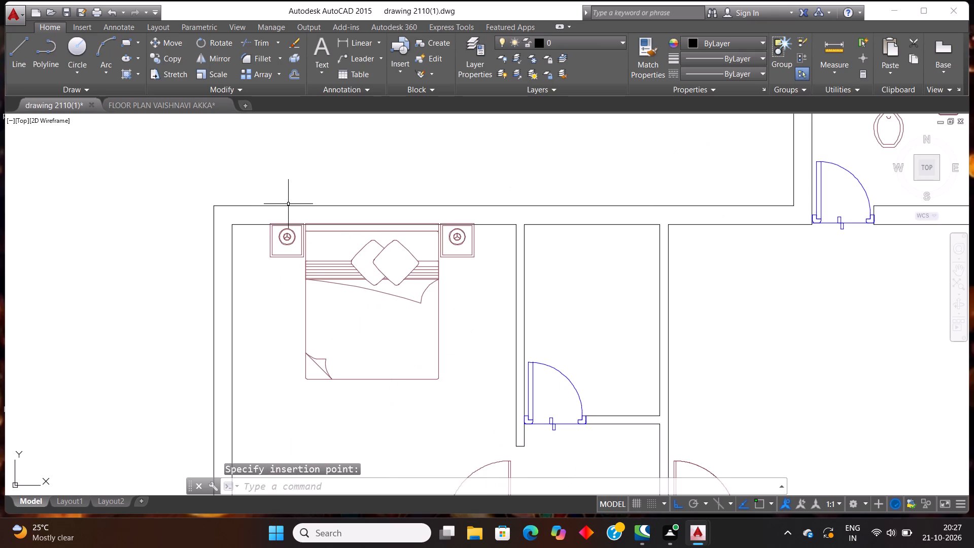
pyautogui.moveTo(444, 407); pyautogui.dragTo(442, 396)
pyautogui.click(387, 341)
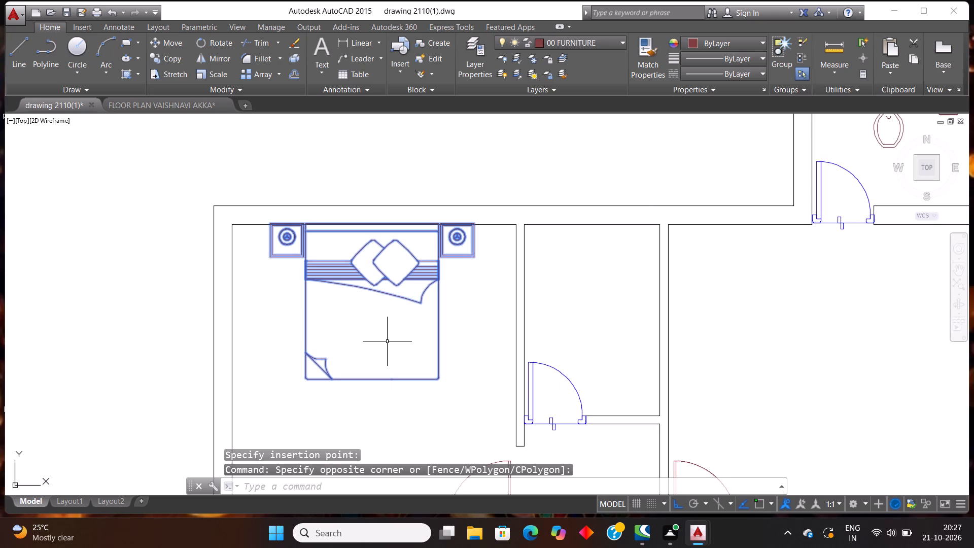
pyautogui.press('m')
pyautogui.press('Return')
pyautogui.scroll(2, 293, 213)
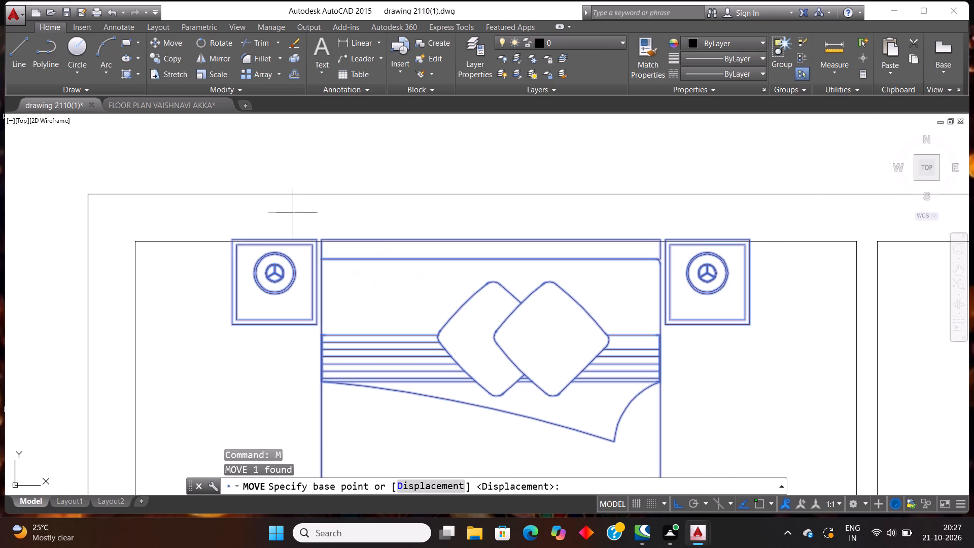
pyautogui.click(234, 246)
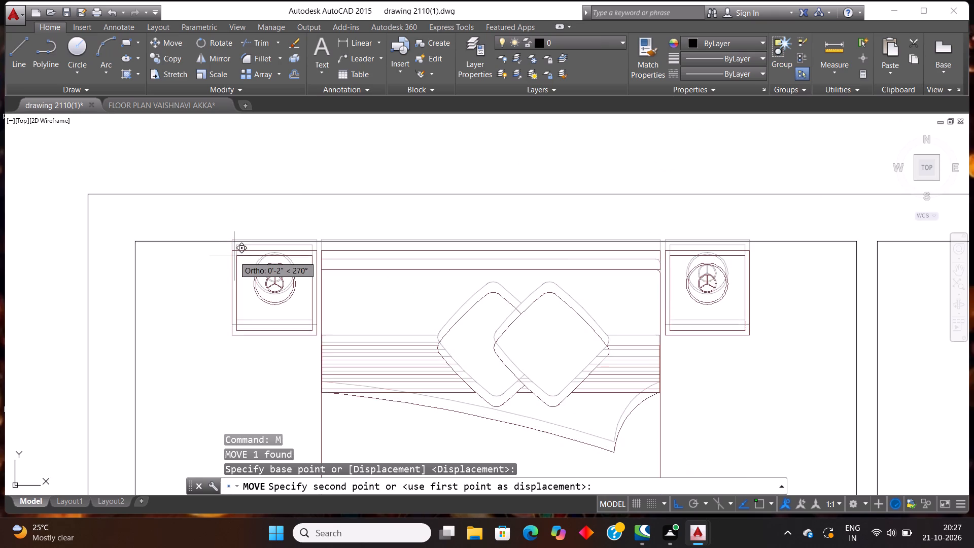
pyautogui.click(234, 256)
# Rotate the source bed block beside the plan by 270° about its right nightstand so its headboard faces right.
pyautogui.scroll(-6, 312, 199)
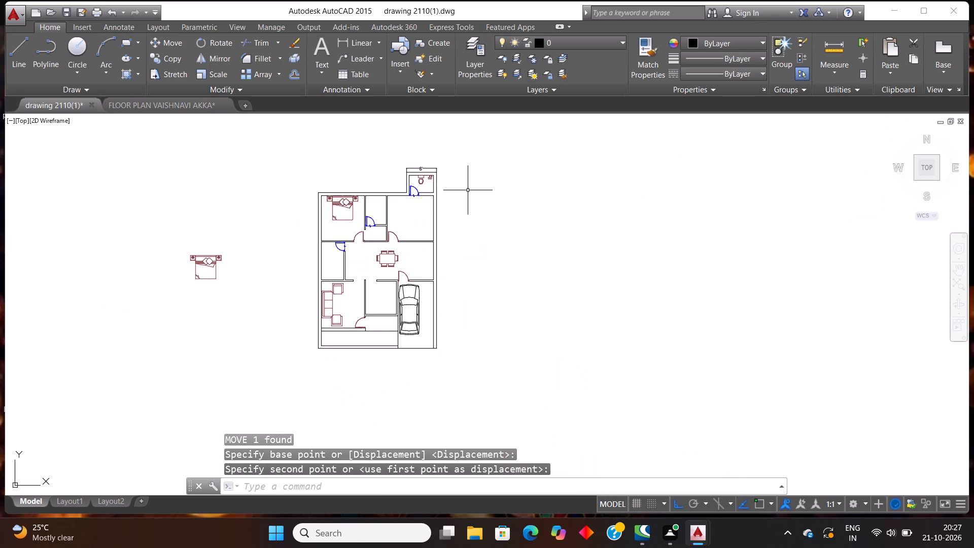
pyautogui.scroll(1, 385, 164)
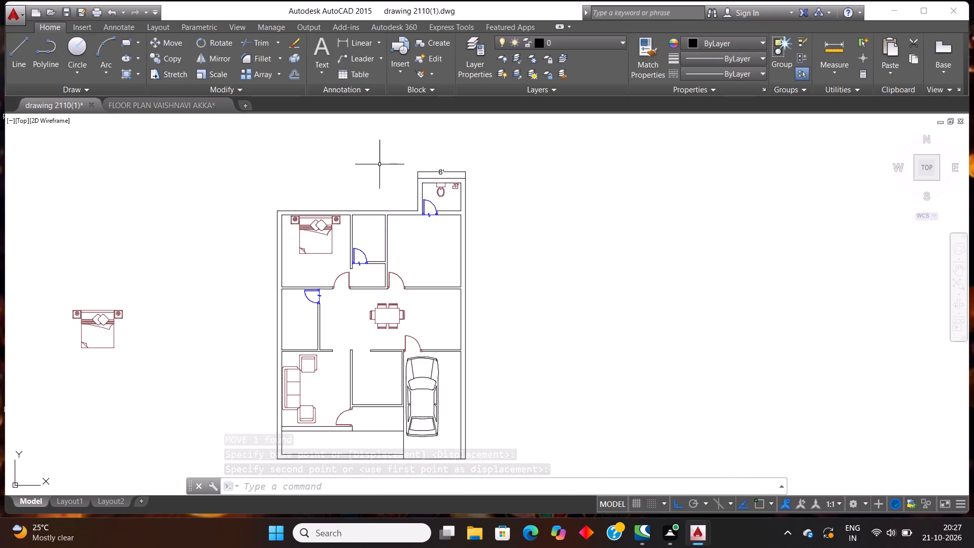
pyautogui.scroll(-1, 339, 254)
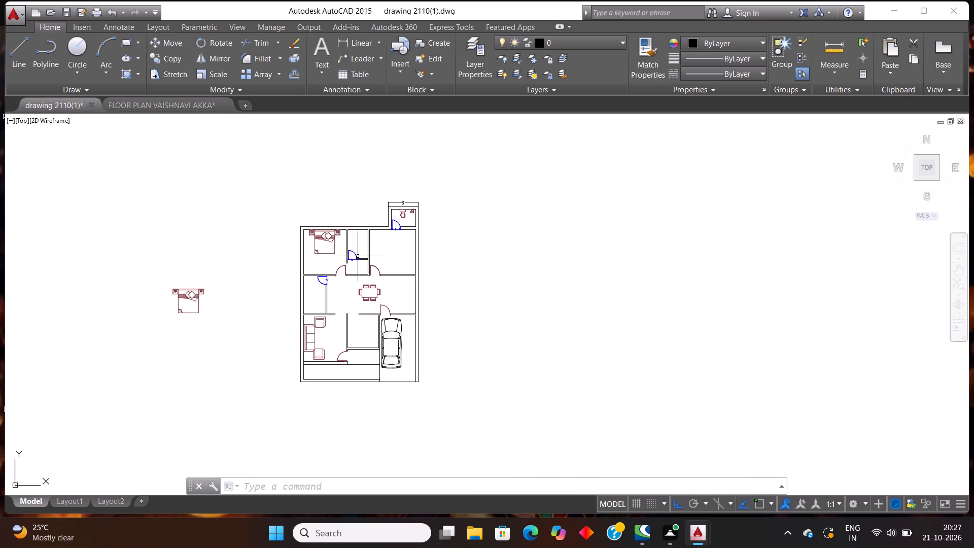
pyautogui.click(214, 318)
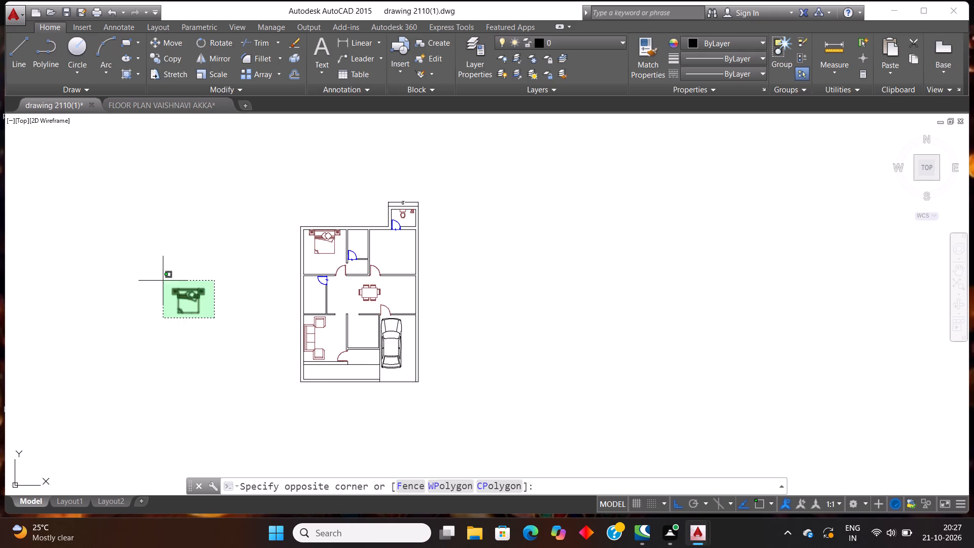
pyautogui.click(154, 275)
pyautogui.write('ro')
pyautogui.press('Return')
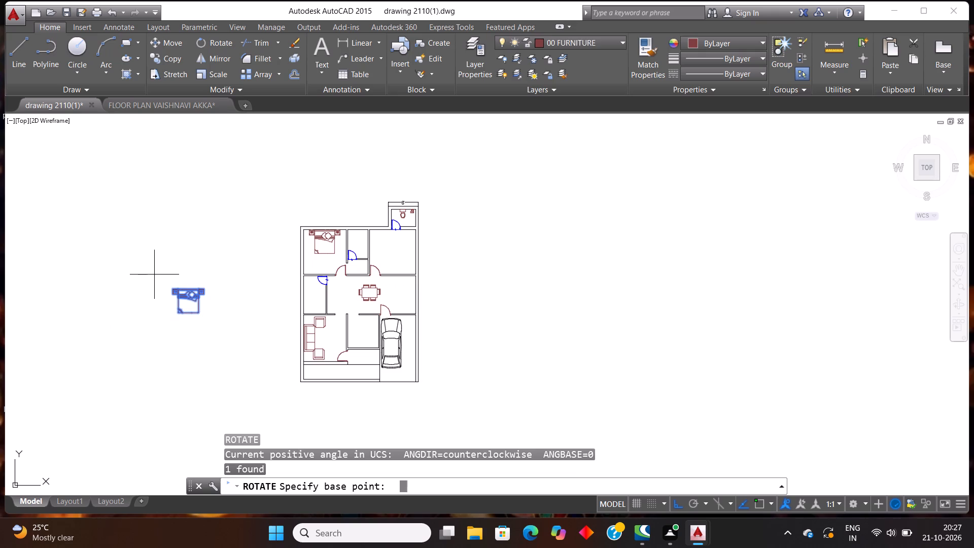
pyautogui.click(199, 293)
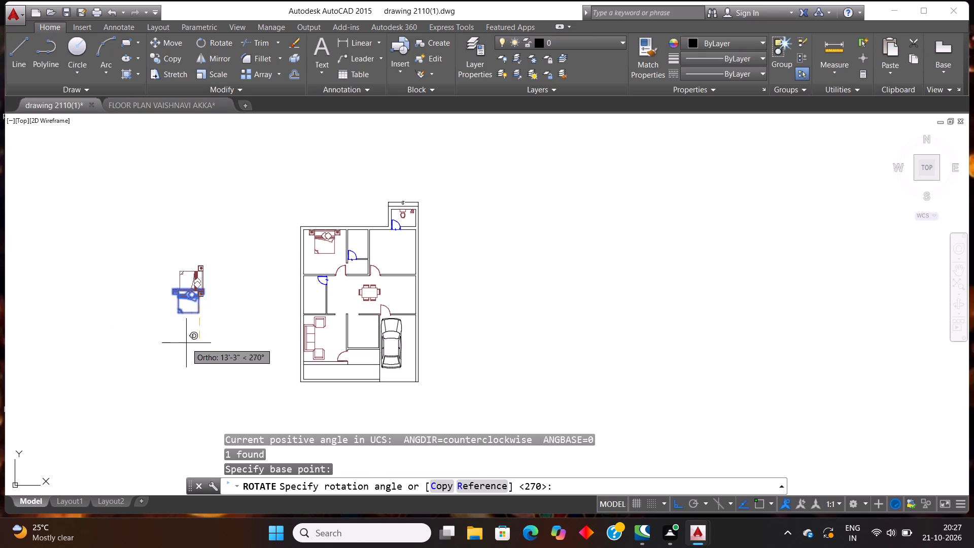
pyautogui.click(186, 343)
# Copy the rotated bed block and paste it in the plan's upper-right bedroom with its headboard against the right wall.
pyautogui.moveTo(246, 338); pyautogui.dragTo(245, 333)
pyautogui.click(155, 213)
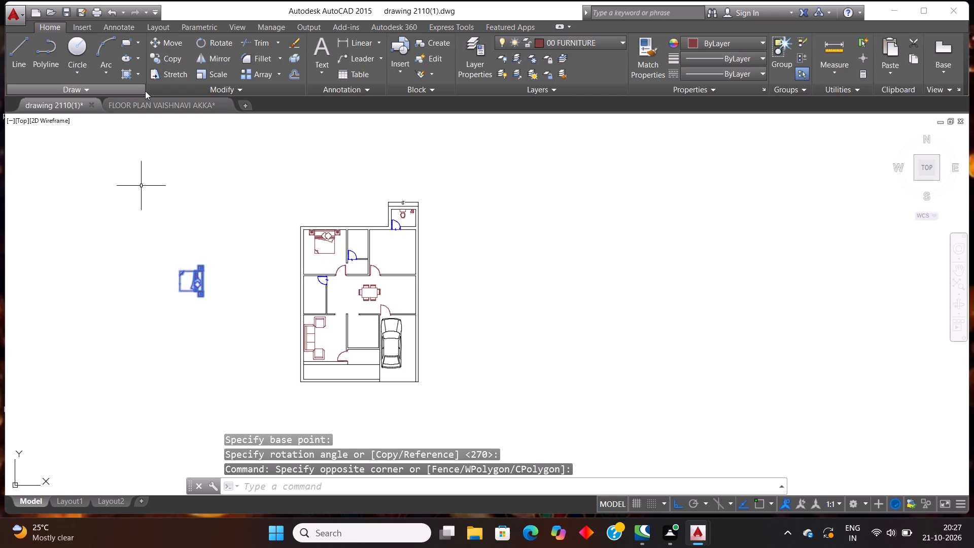
pyautogui.hotkey('ctrl', 'c')
pyautogui.hotkey('ctrl', 'v')
pyautogui.scroll(2, 384, 265)
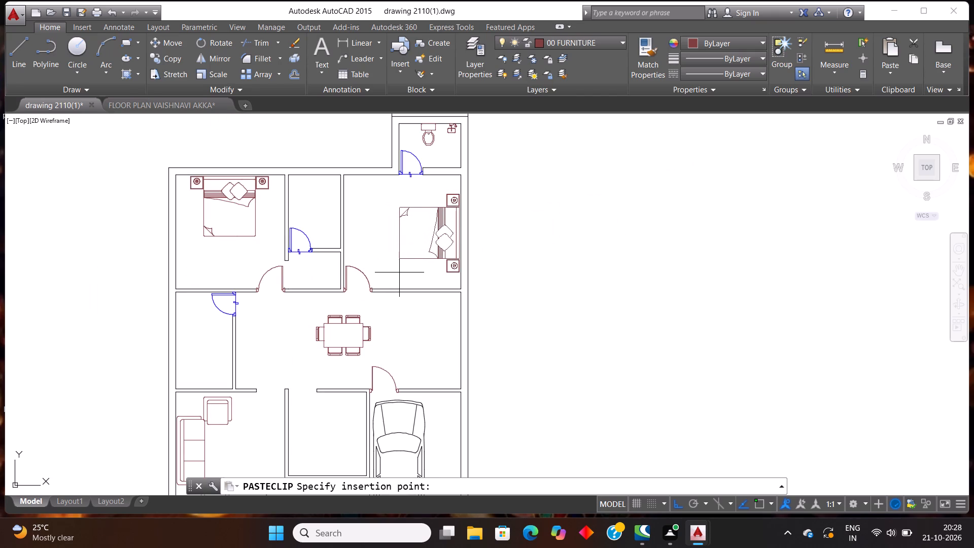
pyautogui.click(399, 272)
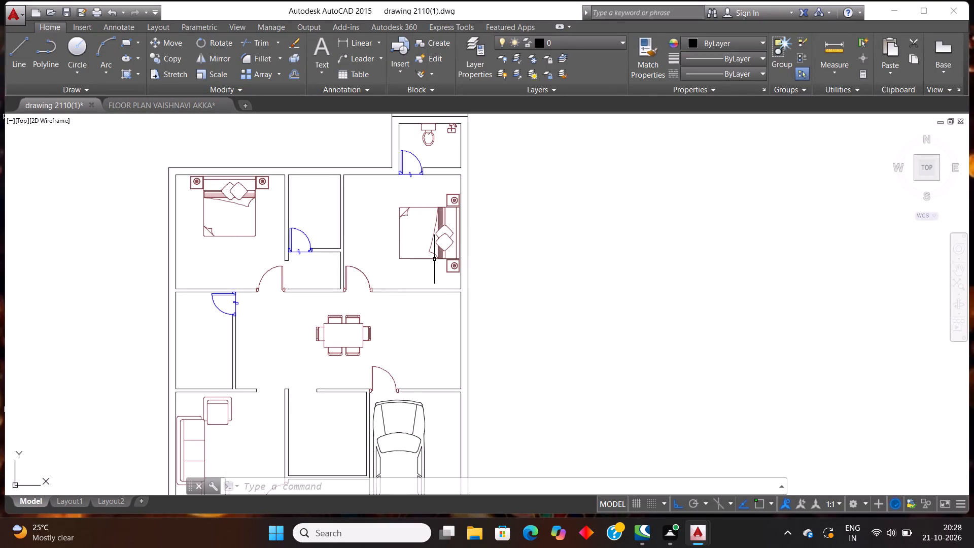
pyautogui.scroll(-2, 422, 257)
pyautogui.scroll(1, 410, 340)
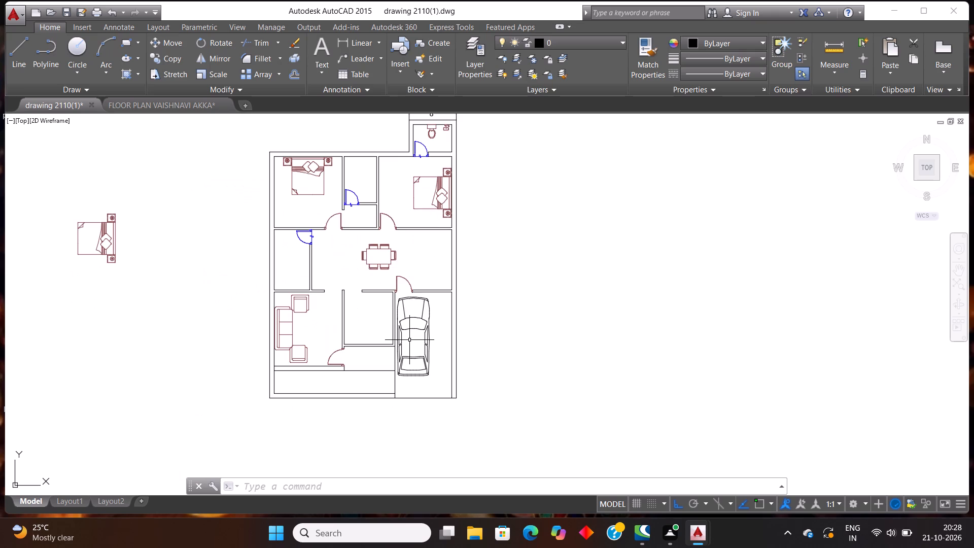
pyautogui.press('Escape')
pyautogui.press('Escape')
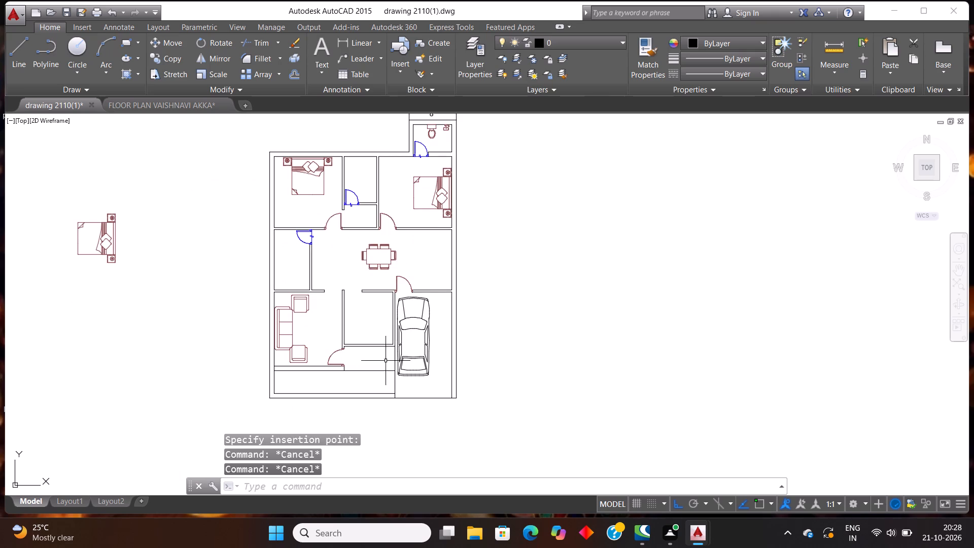
# Draw a line from the upper-right inner corner of the room beside the car, 2' left and about 11'-7" down.
pyautogui.scroll(1, 392, 360)
pyautogui.scroll(1, 391, 298)
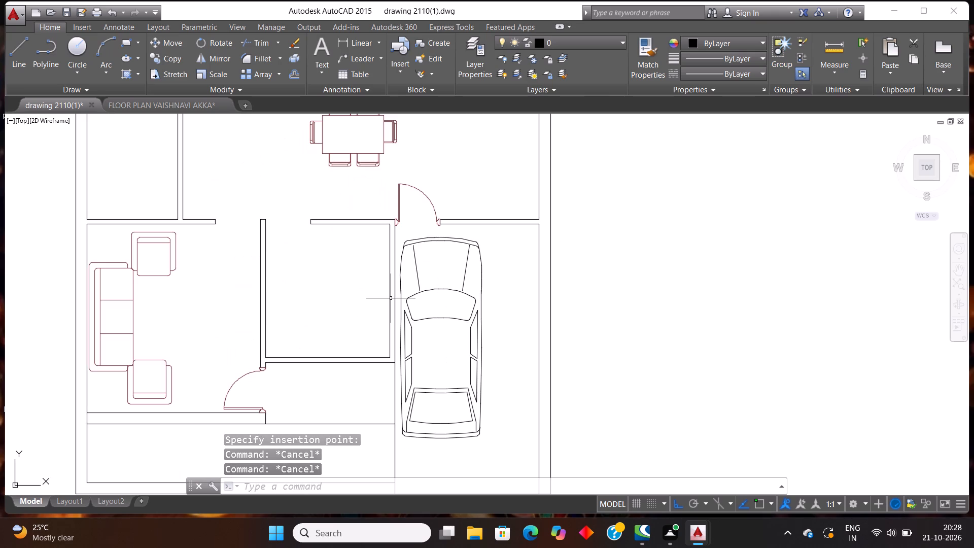
pyautogui.press('l')
pyautogui.press('Return')
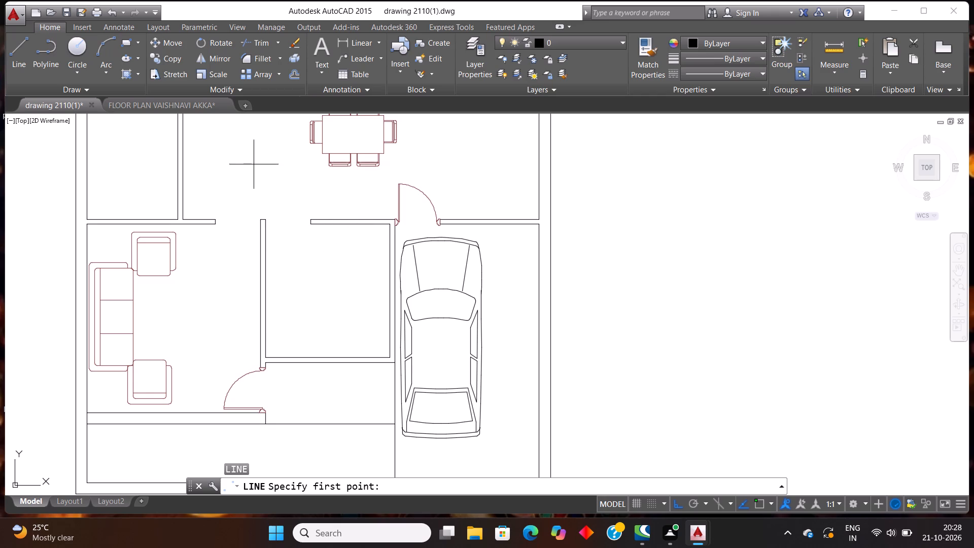
pyautogui.scroll(1, 407, 234)
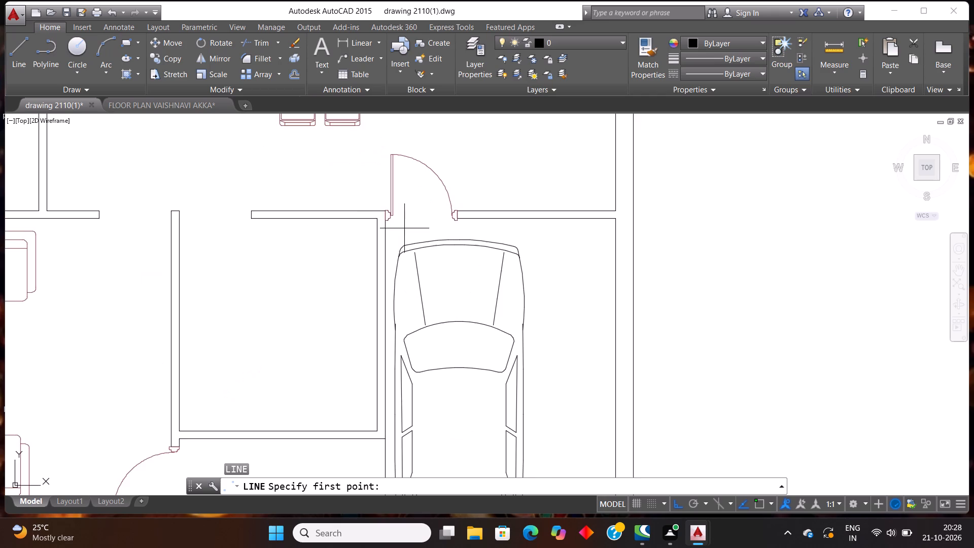
pyautogui.scroll(2, 382, 212)
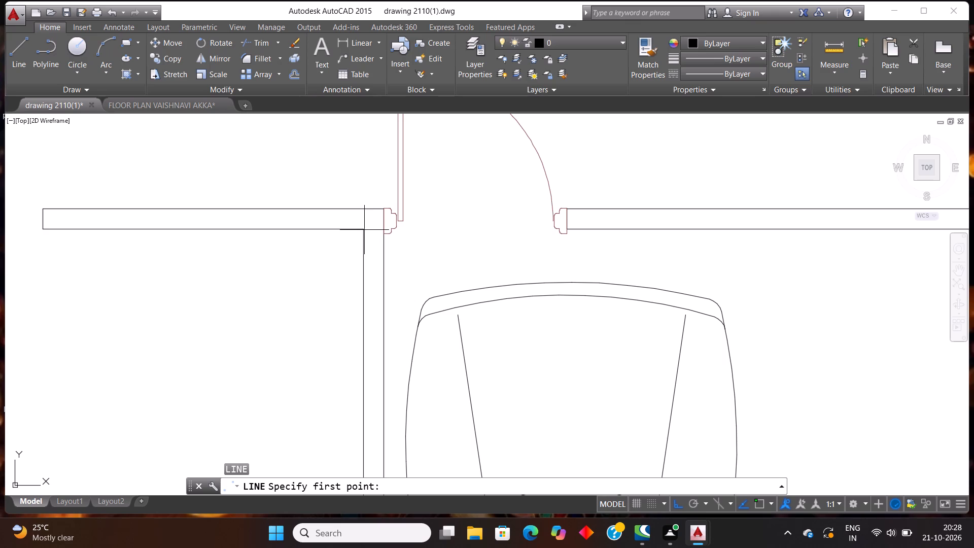
pyautogui.click(363, 230)
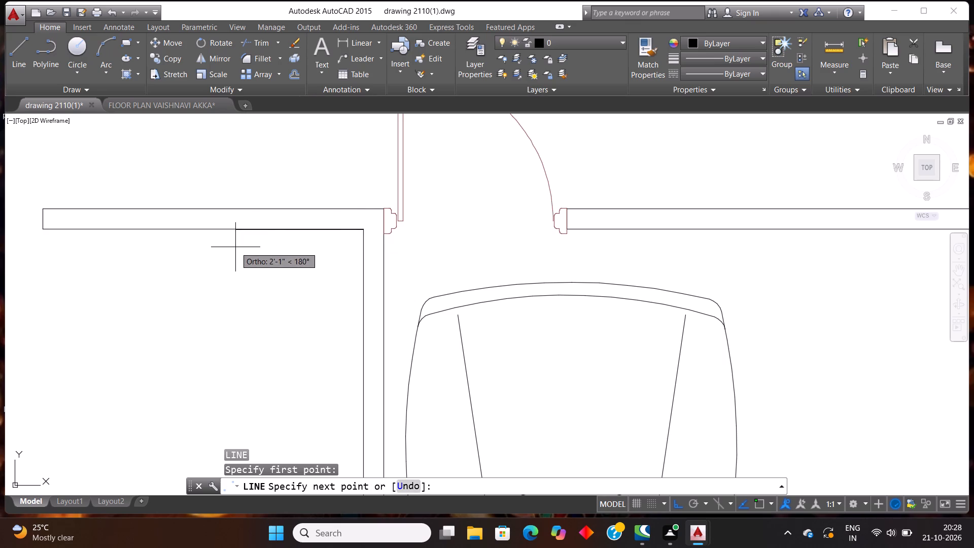
pyautogui.write("2'")
pyautogui.press('Return')
pyautogui.scroll(-2, 324, 226)
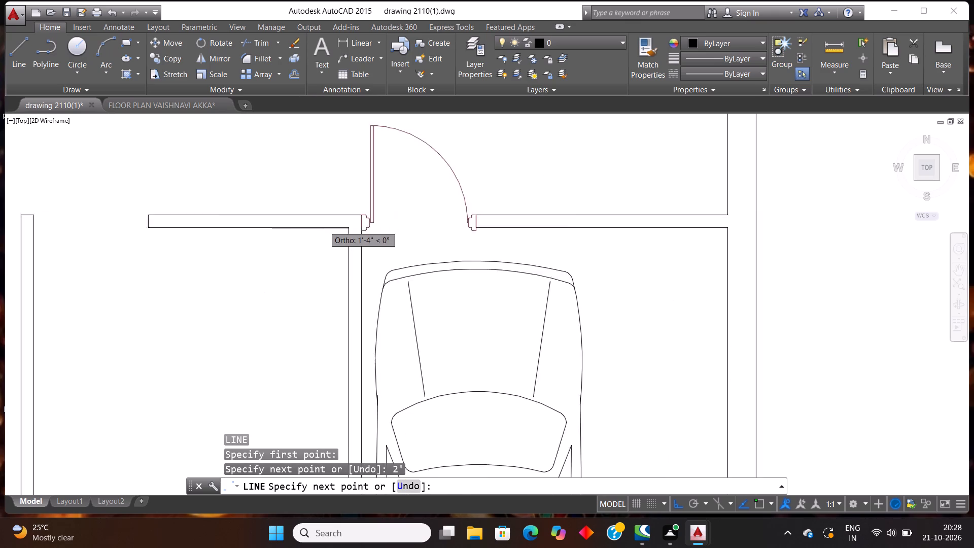
pyautogui.scroll(-2, 326, 251)
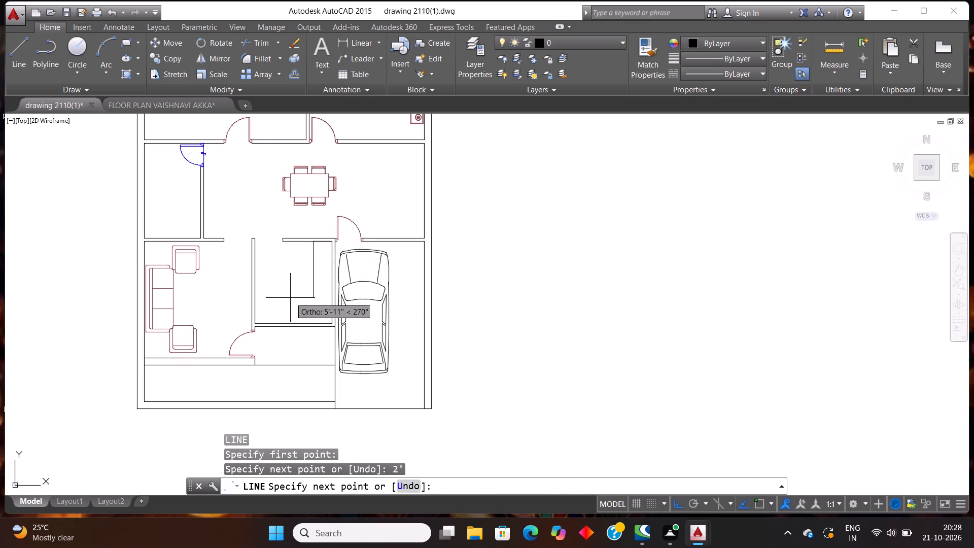
pyautogui.click(304, 350)
pyautogui.press('Return')
# Draw a line from the same room's lower-right inner corner, 2' up and about 11'-3" left across the room.
pyautogui.press('Return')
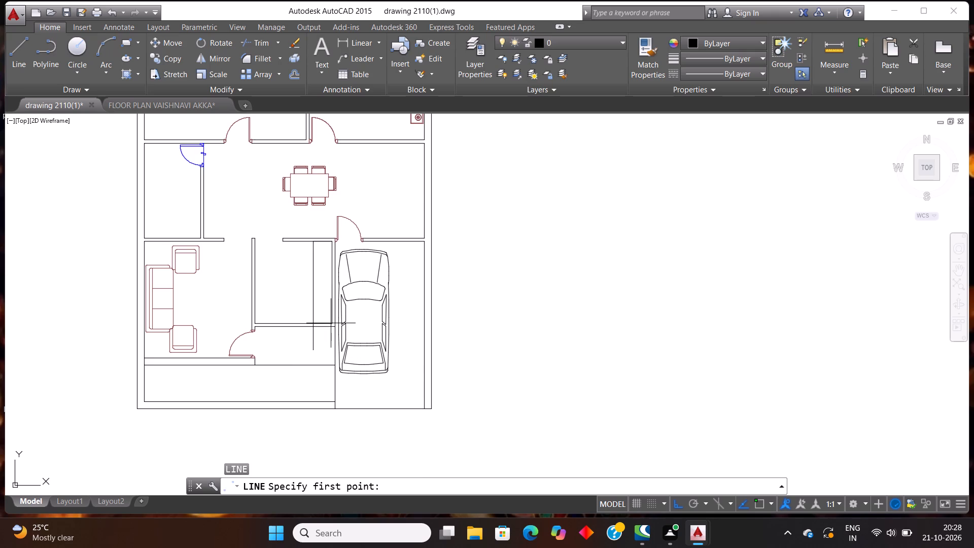
pyautogui.scroll(4, 331, 325)
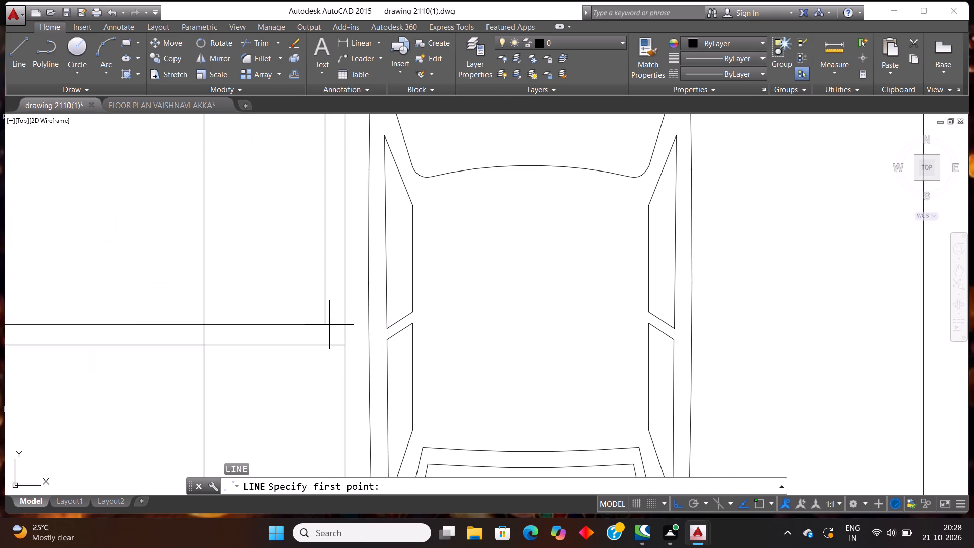
pyautogui.scroll(2, 329, 325)
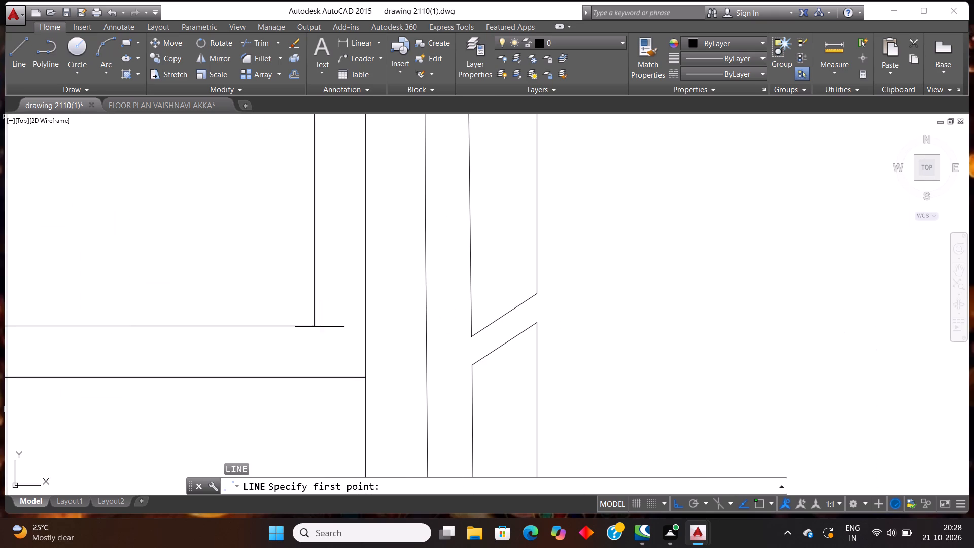
pyautogui.click(315, 326)
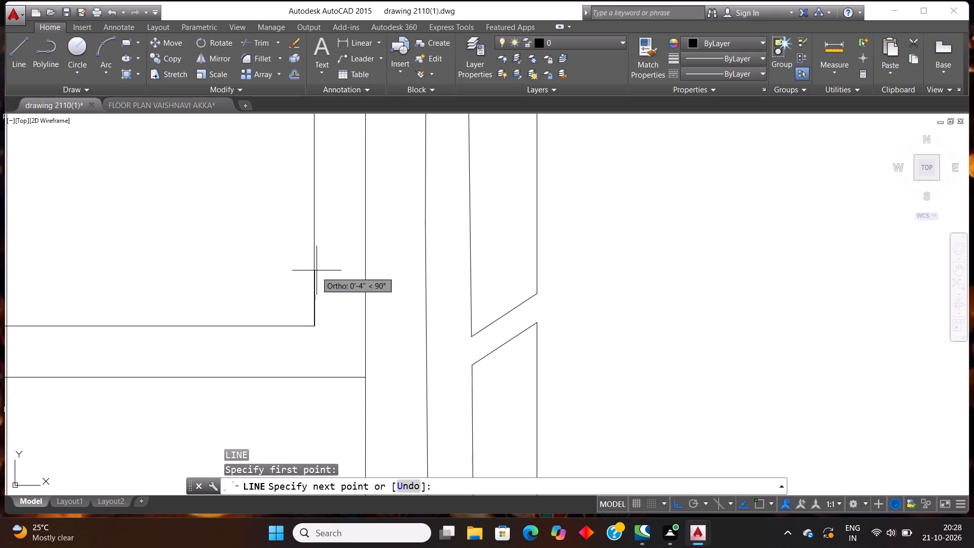
pyautogui.write("2'")
pyautogui.press('Return')
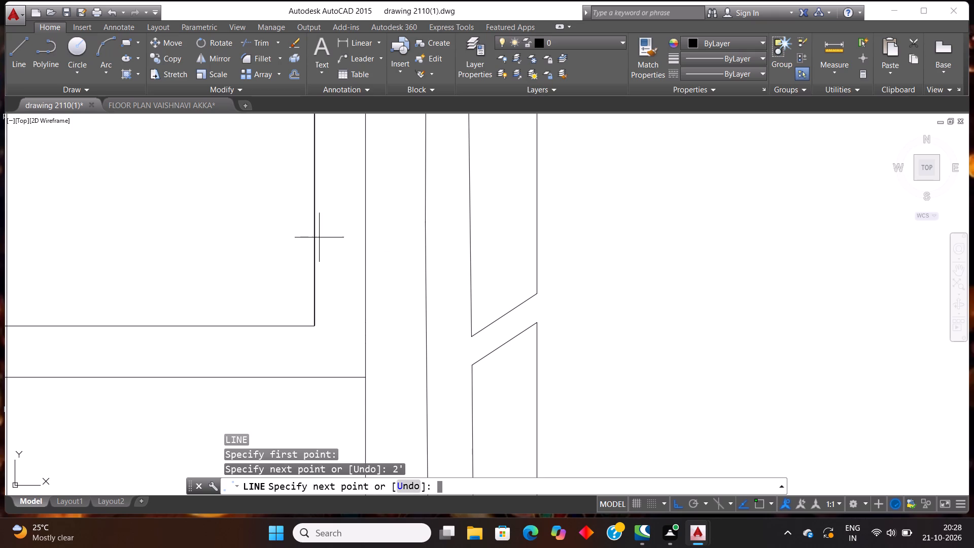
pyautogui.scroll(-2, 239, 217)
pyautogui.scroll(-1, 297, 221)
pyautogui.scroll(-2, 229, 238)
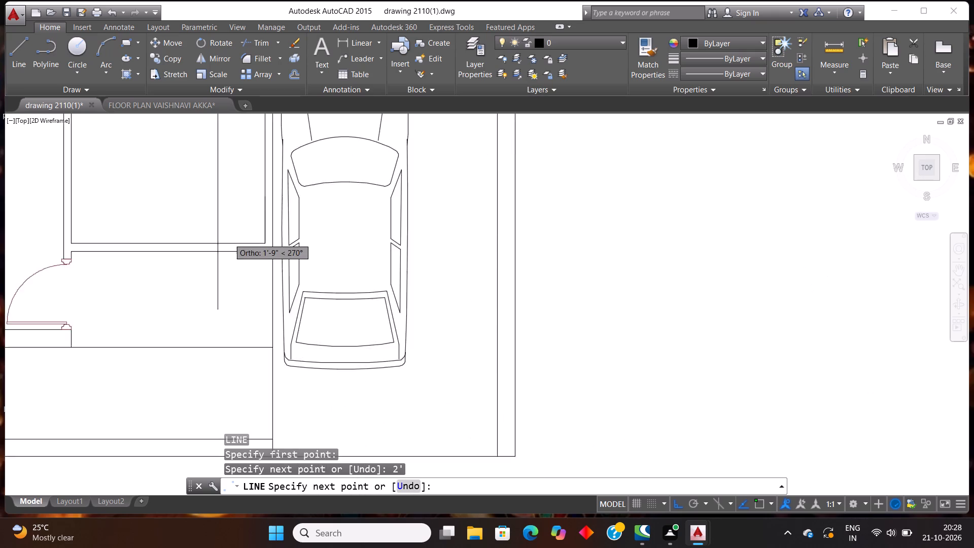
pyautogui.scroll(-2, 165, 220)
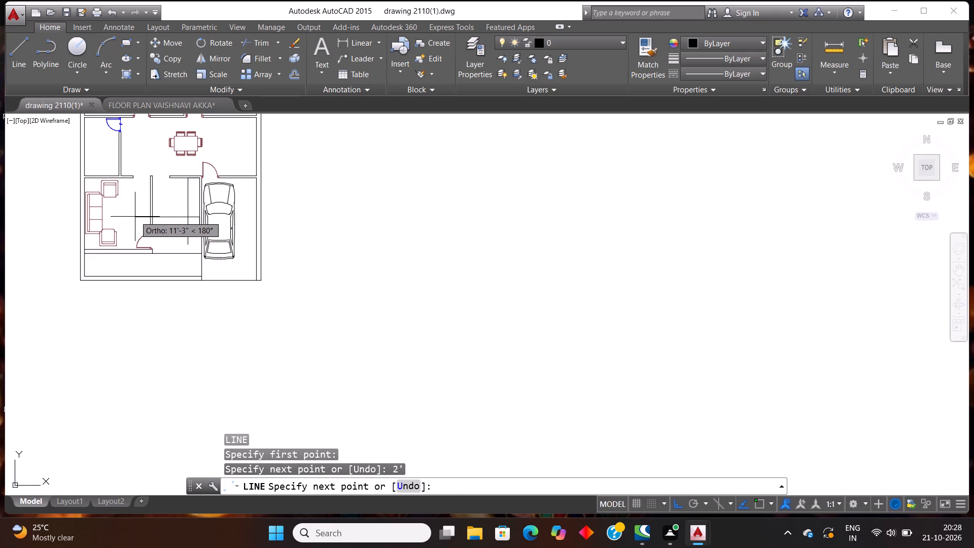
pyautogui.click(135, 217)
pyautogui.press('Escape')
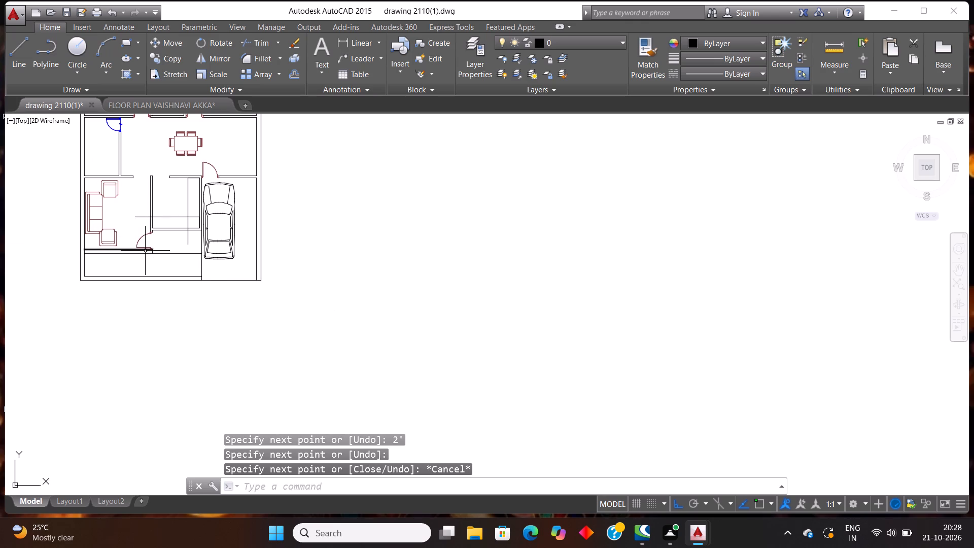
# Trim the ends of the new counter lines that extend beyond the room's left and bottom walls.
pyautogui.write('tr')
pyautogui.press('Return')
pyautogui.press('Return')
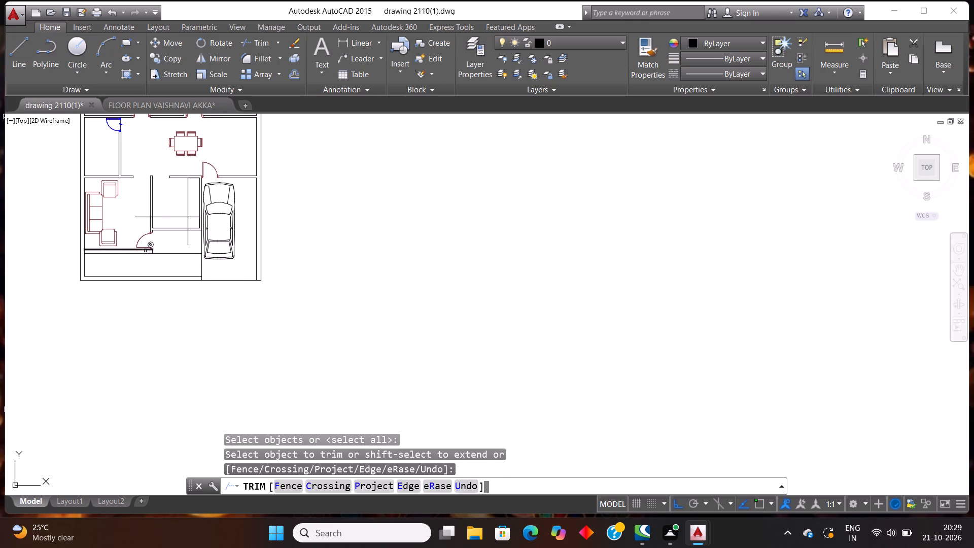
pyautogui.scroll(3, 159, 195)
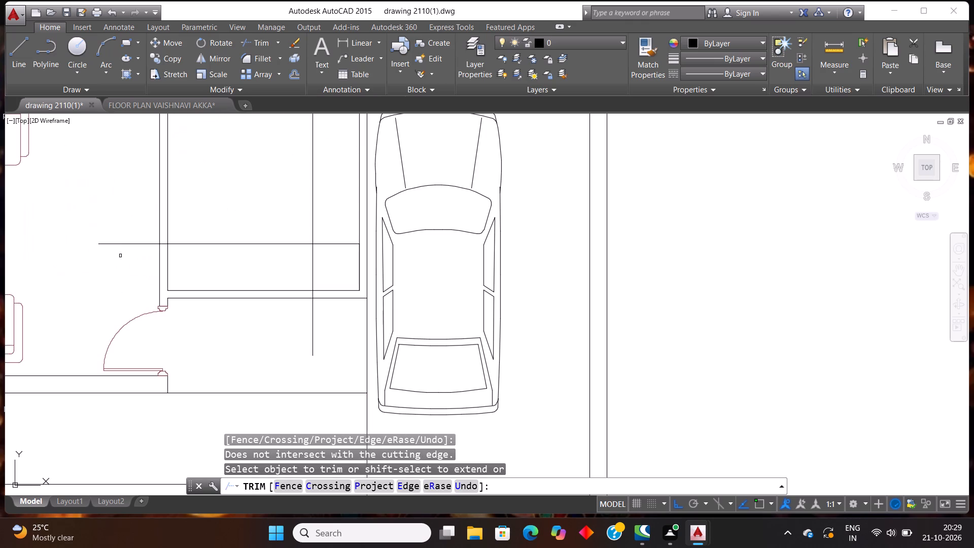
pyautogui.click(119, 263)
pyautogui.click(117, 237)
pyautogui.scroll(-2, 193, 217)
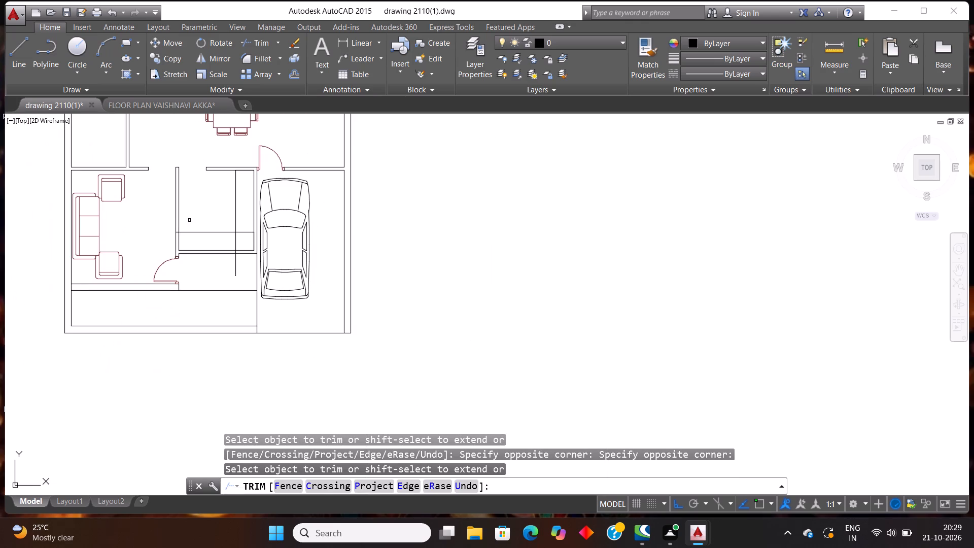
pyautogui.click(239, 258)
pyautogui.click(222, 278)
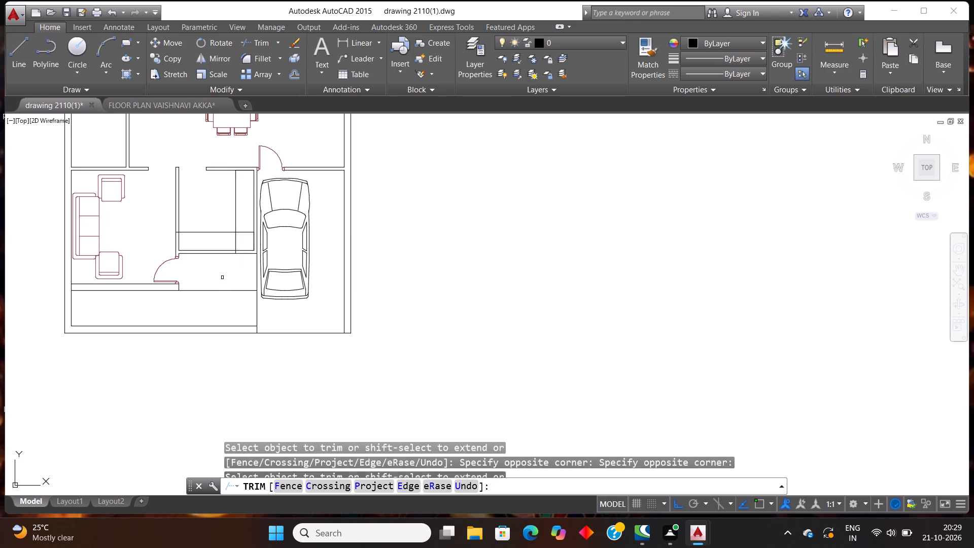
# Trim the counter lines past their crossing to form an L, and trim the piece inside the left wall.
pyautogui.click(243, 239)
pyautogui.click(248, 218)
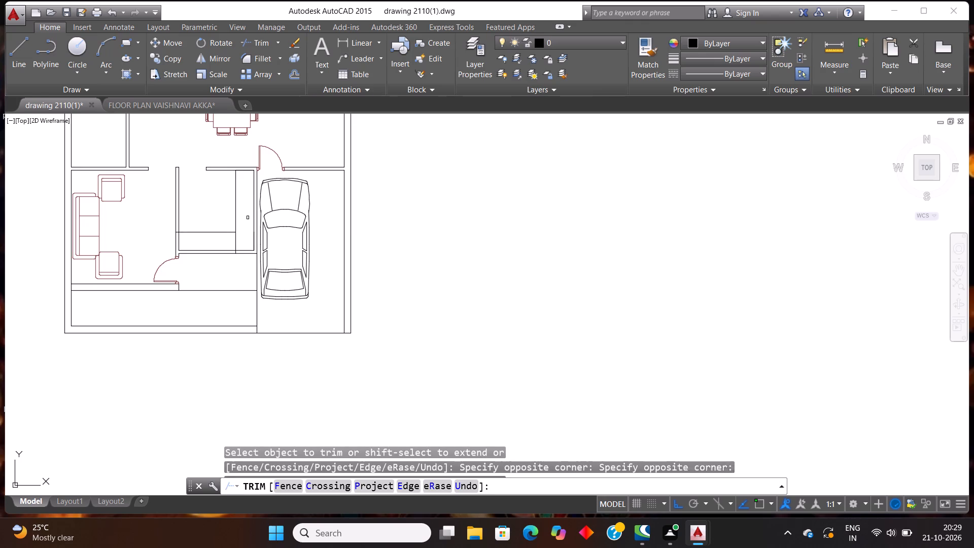
pyautogui.click(245, 238)
pyautogui.click(222, 241)
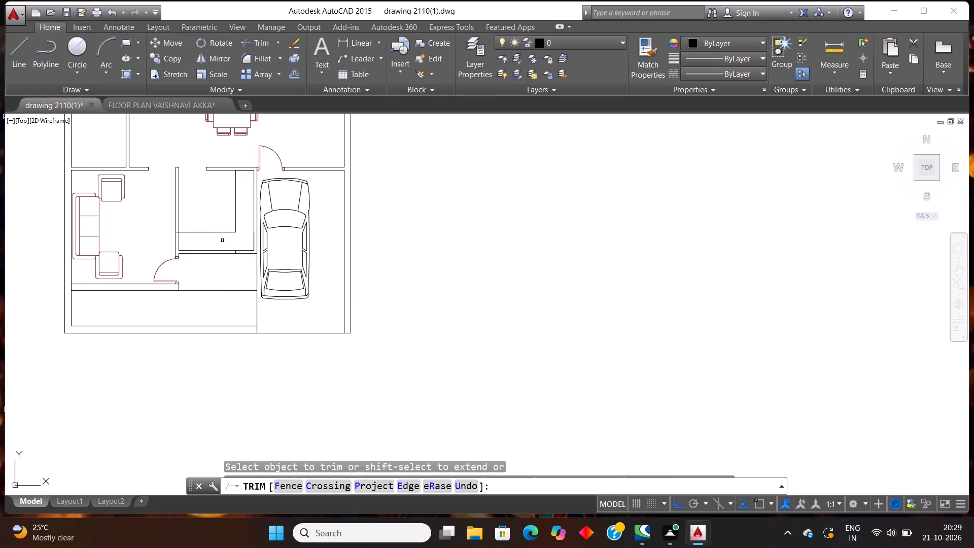
pyautogui.scroll(4, 180, 237)
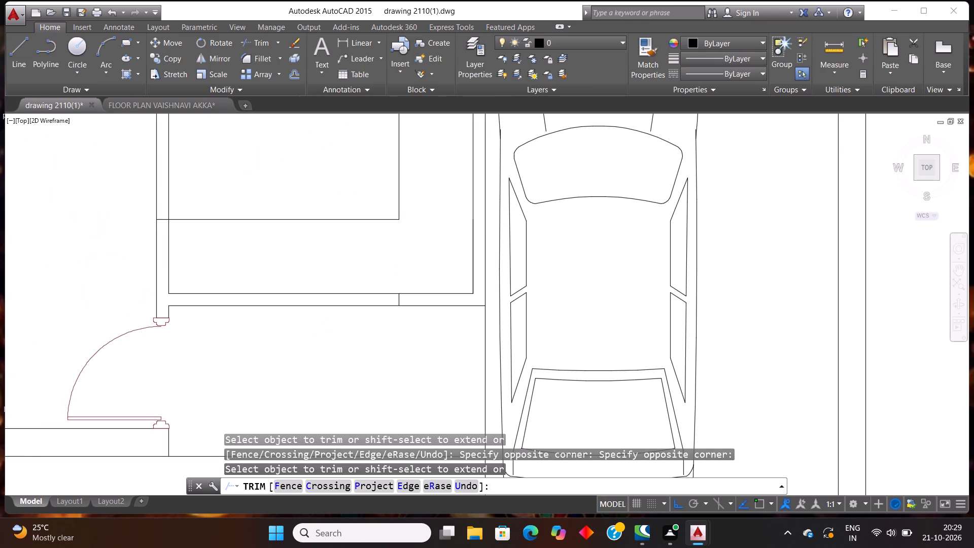
pyautogui.scroll(1, 171, 232)
pyautogui.click(159, 211)
pyautogui.click(151, 184)
pyautogui.scroll(-3, 178, 213)
pyautogui.scroll(-2, 231, 217)
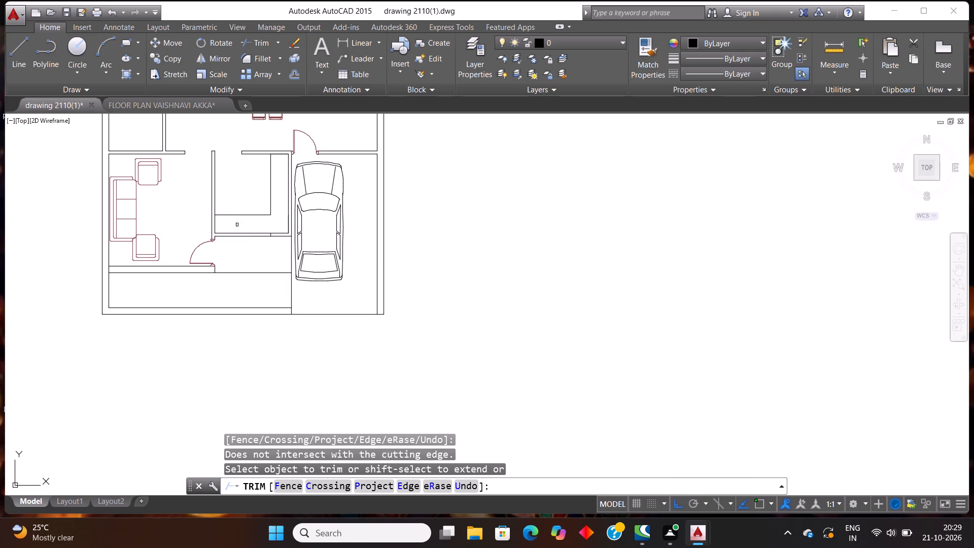
pyautogui.scroll(2, 278, 249)
pyautogui.press('Escape')
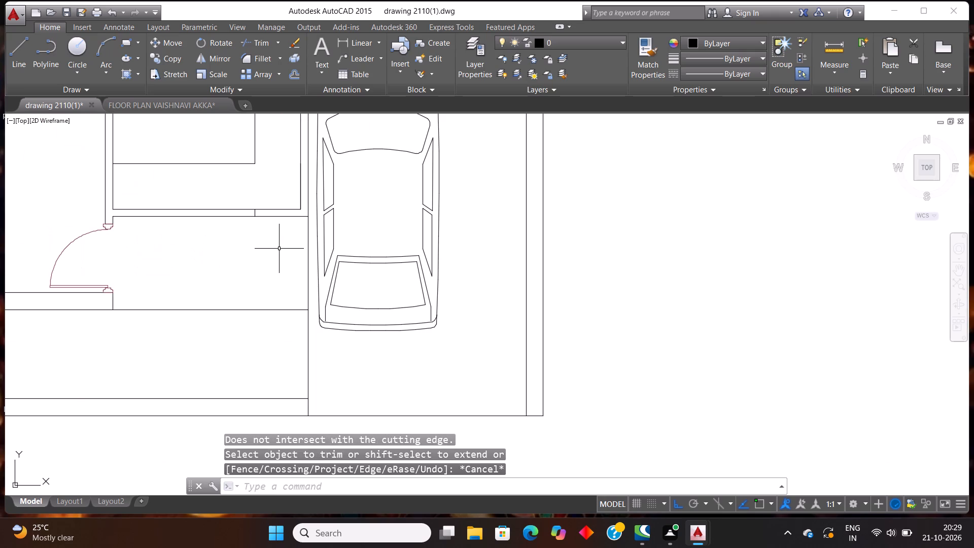
# Delete the leftover vertical line piece inside the room's bottom wall.
pyautogui.scroll(4, 265, 190)
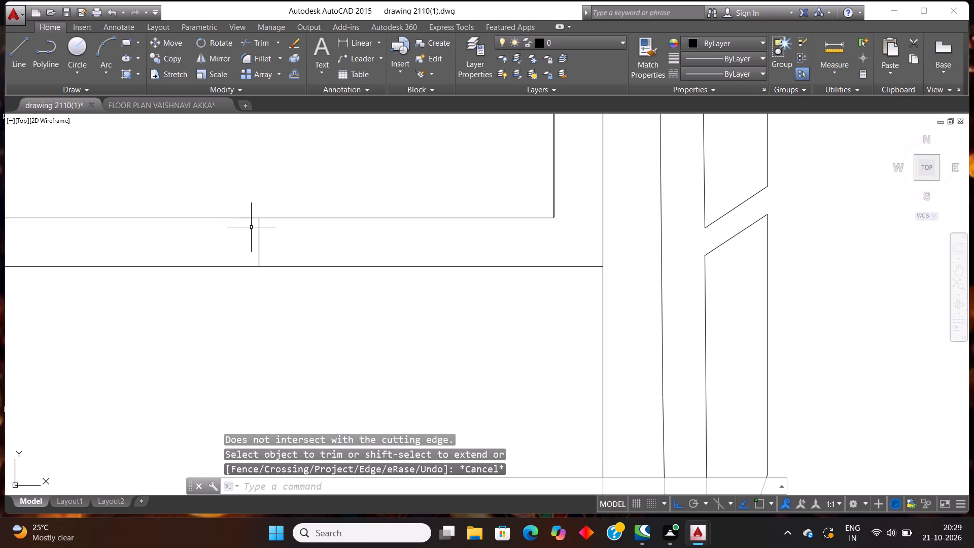
pyautogui.click(272, 242)
pyautogui.click(242, 243)
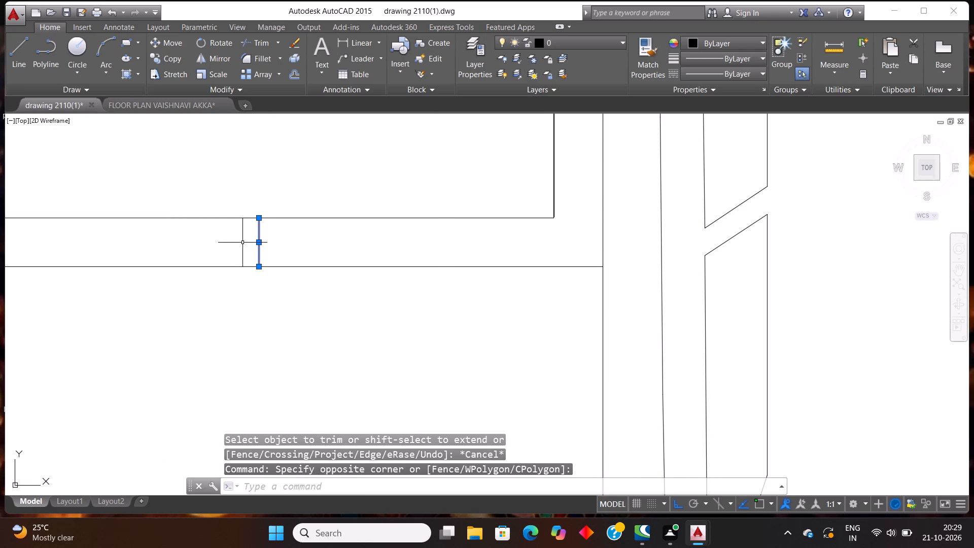
pyautogui.press('Delete')
pyautogui.scroll(-5, 242, 243)
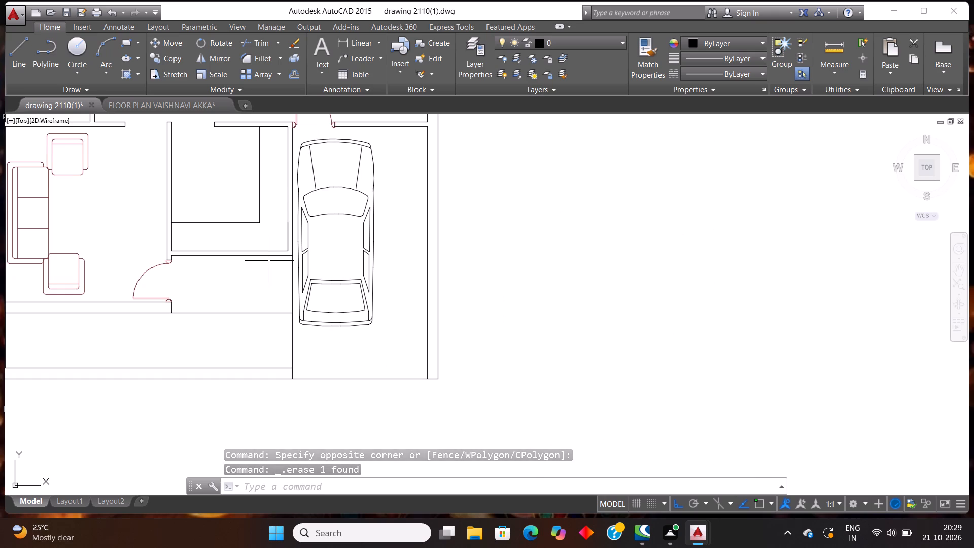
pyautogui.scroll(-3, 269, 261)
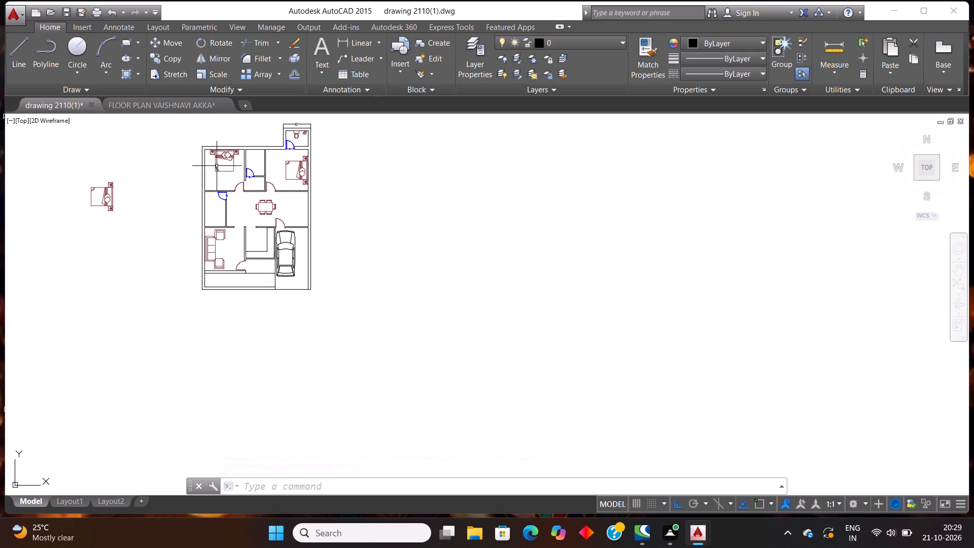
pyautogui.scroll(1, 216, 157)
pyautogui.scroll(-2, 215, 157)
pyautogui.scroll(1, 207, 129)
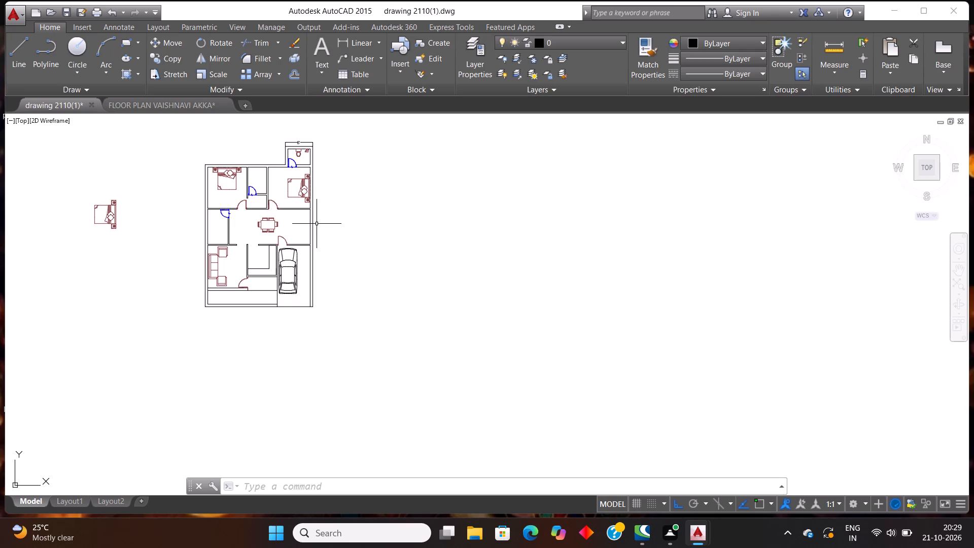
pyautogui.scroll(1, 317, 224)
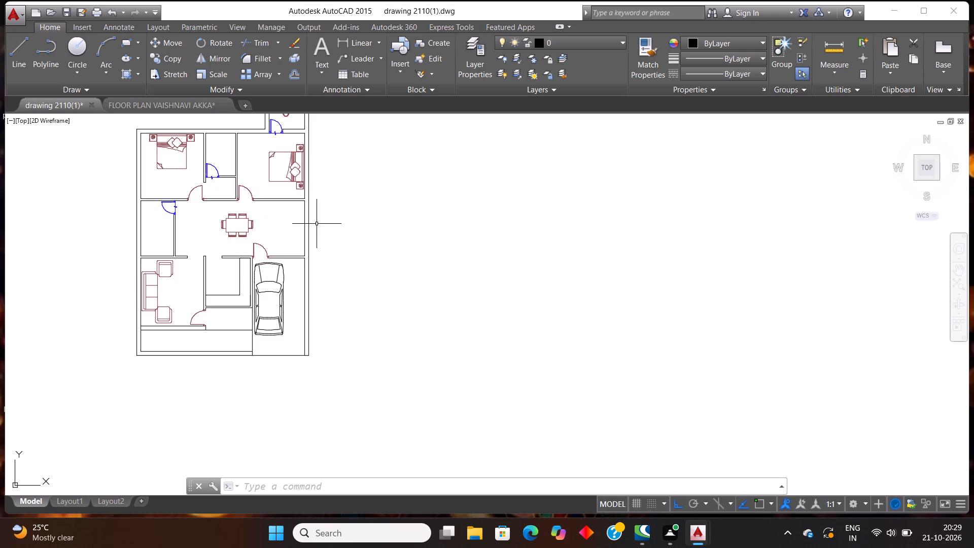
# Copy the two-burner stove from the ground floor kitchen in the other open floor plan drawing.
pyautogui.scroll(-1, 317, 224)
pyautogui.scroll(1, 240, 125)
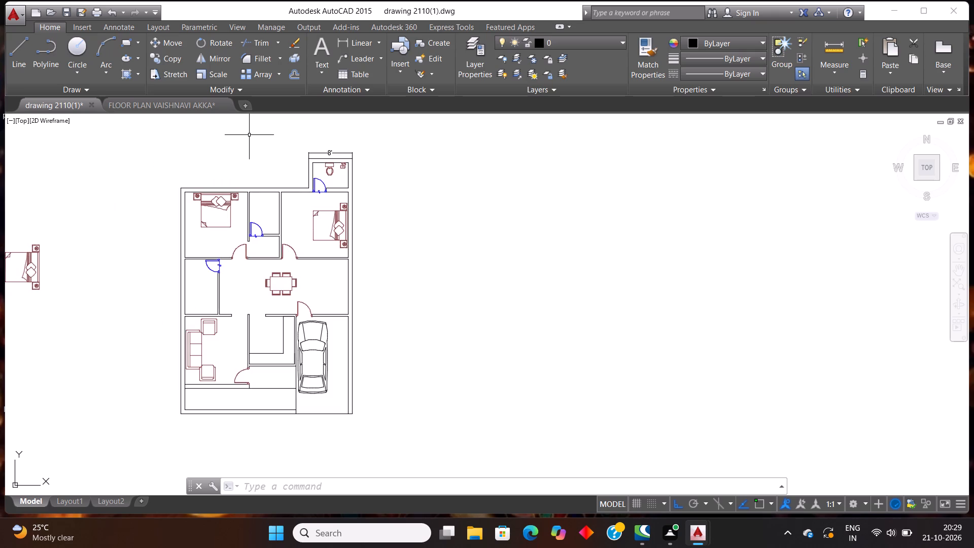
pyautogui.scroll(1, 289, 209)
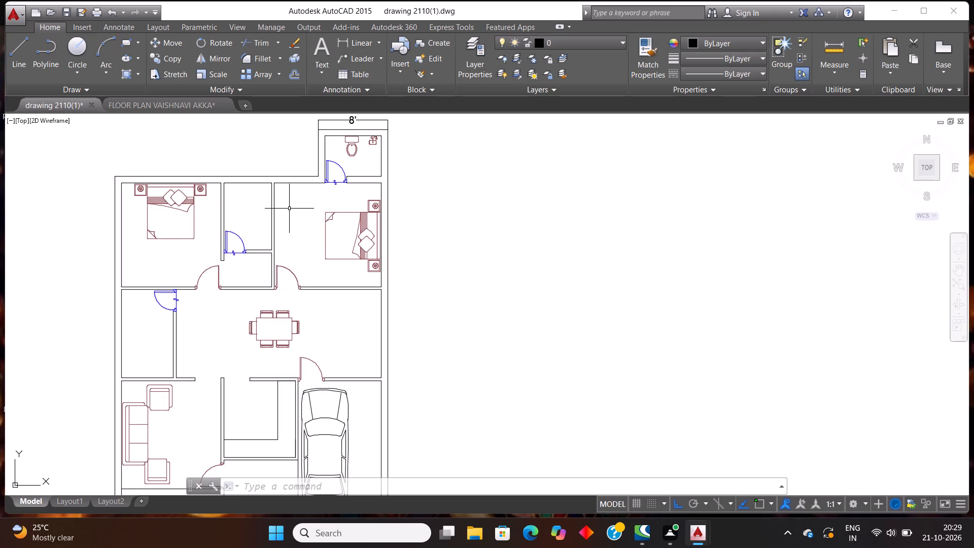
pyautogui.scroll(-1, 289, 209)
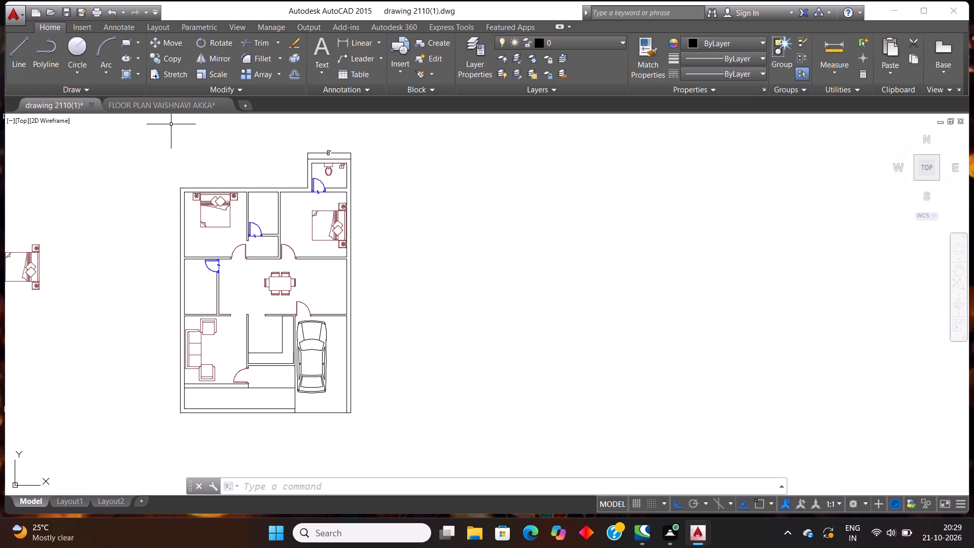
pyautogui.click(160, 110)
pyautogui.scroll(-2, 220, 193)
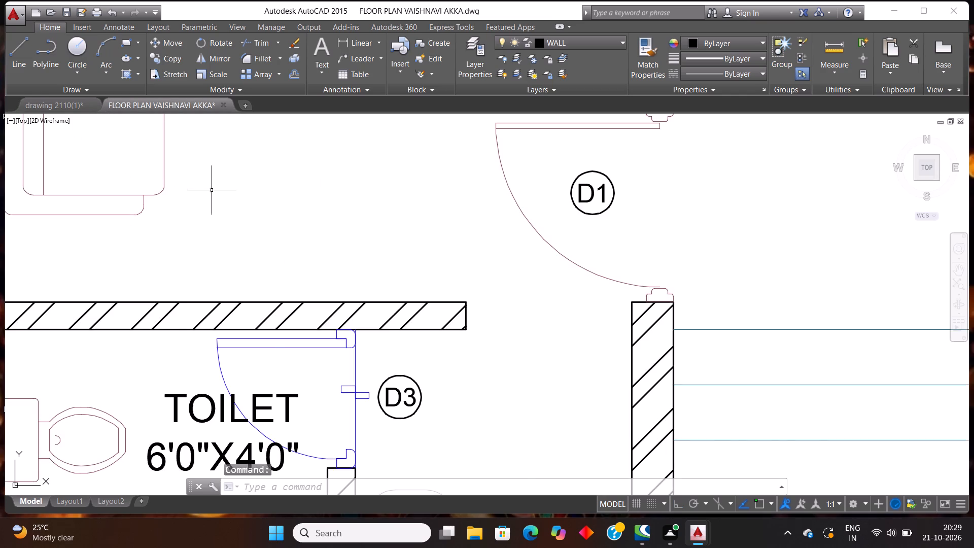
pyautogui.scroll(-3, 224, 194)
pyautogui.scroll(1, 945, 13)
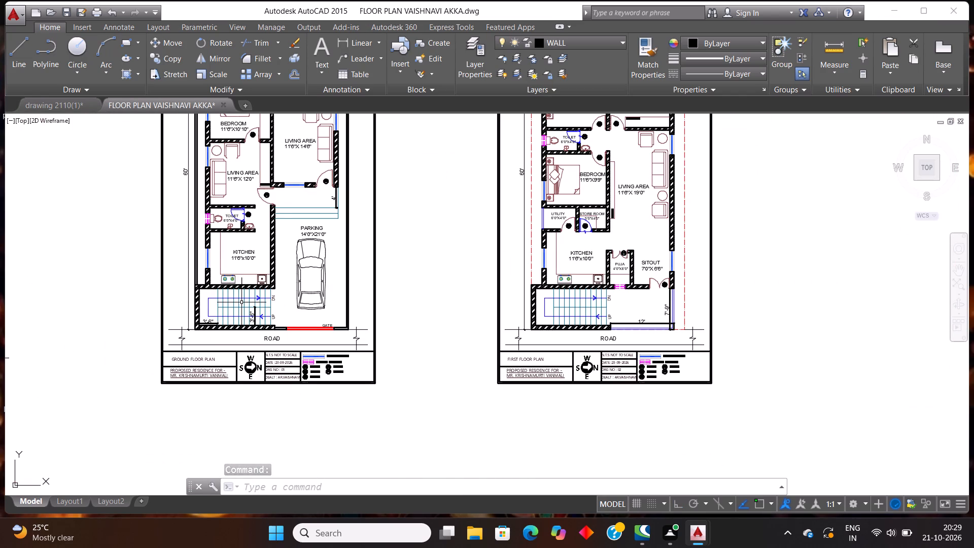
pyautogui.scroll(2, 214, 295)
pyautogui.click(279, 256)
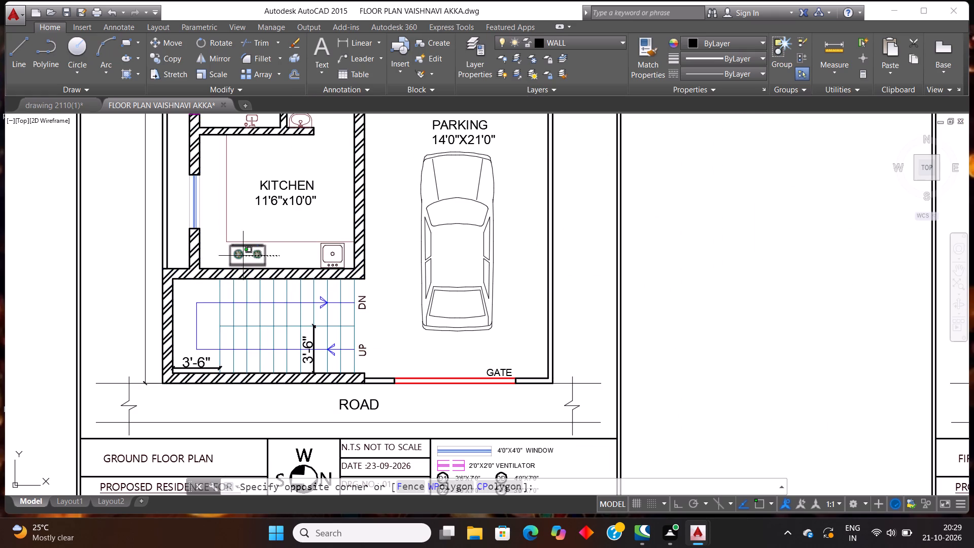
pyautogui.click(238, 255)
pyautogui.hotkey('ctrl', 'c')
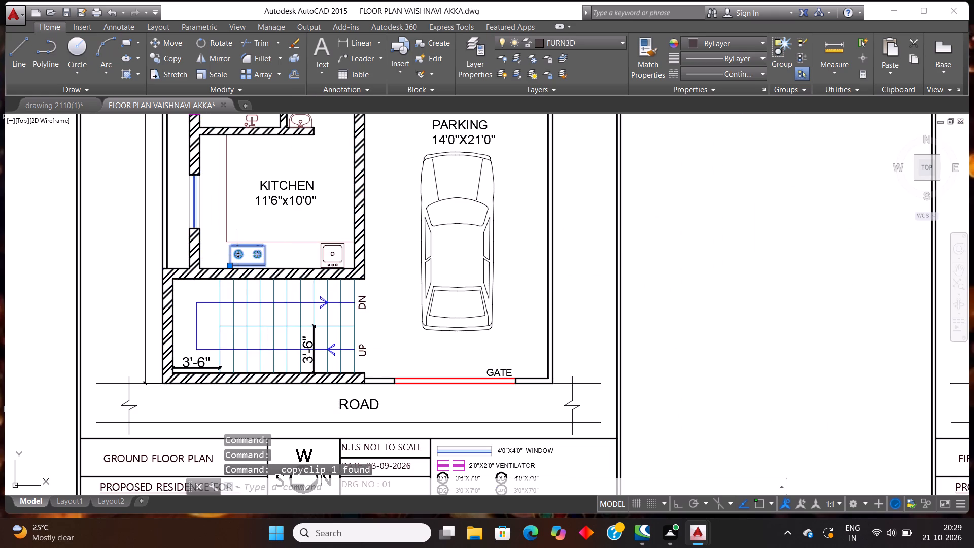
# Paste the stove into drawing 2110(1), on the horizontal leg of the L-shaped counter near its left end.
pyautogui.click(61, 111)
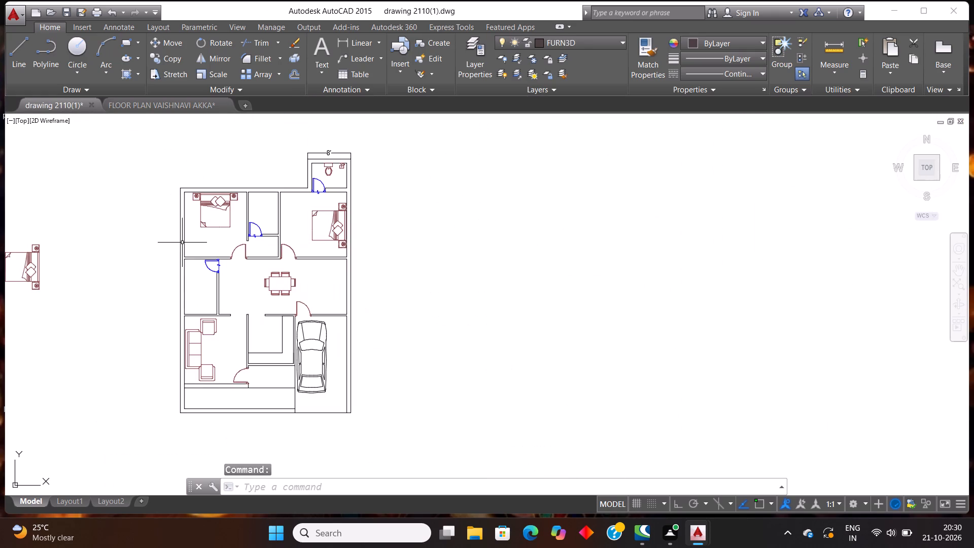
pyautogui.hotkey('ctrl', 'v')
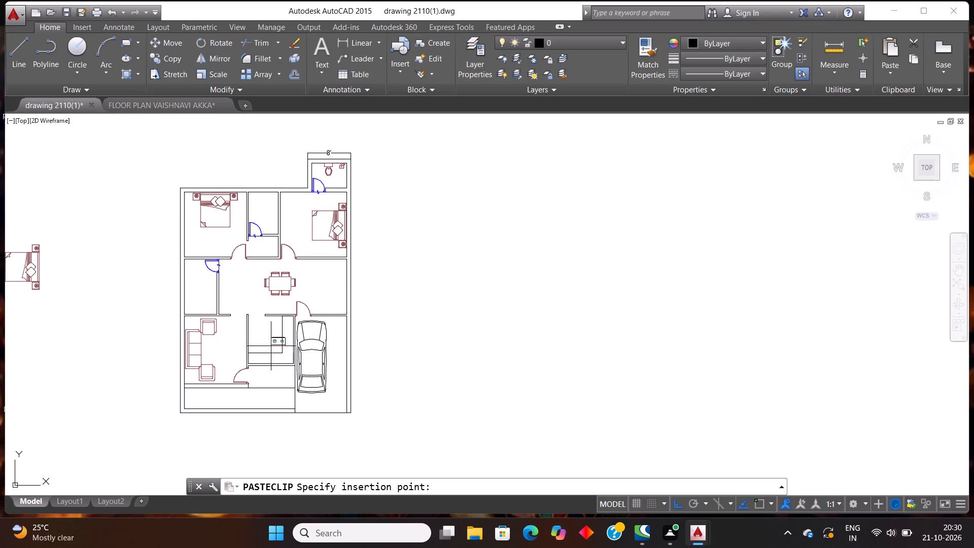
pyautogui.scroll(2, 260, 379)
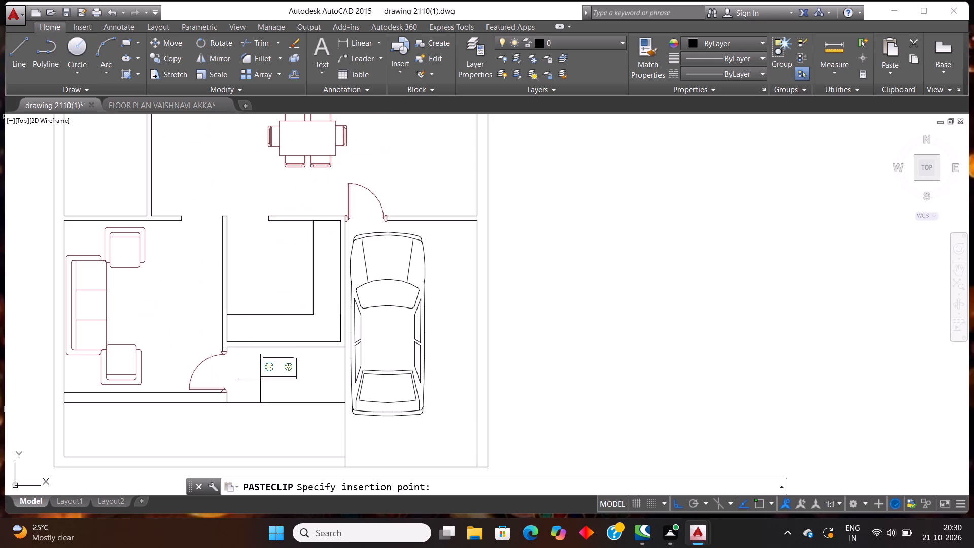
pyautogui.click(246, 338)
pyautogui.scroll(-2, 327, 348)
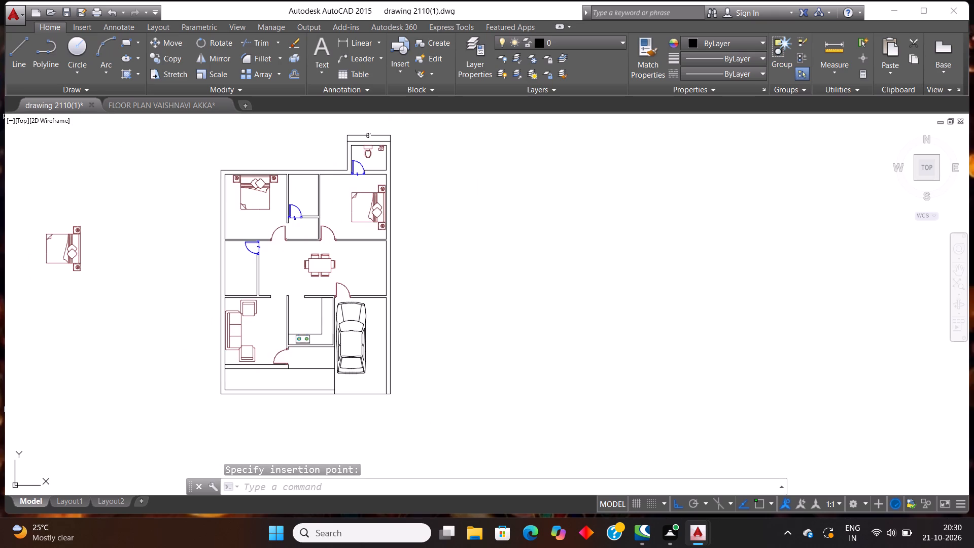
# Copy the kitchen sink from the ground floor kitchen in the other floor plan drawing.
pyautogui.click(149, 103)
pyautogui.scroll(-3, 218, 241)
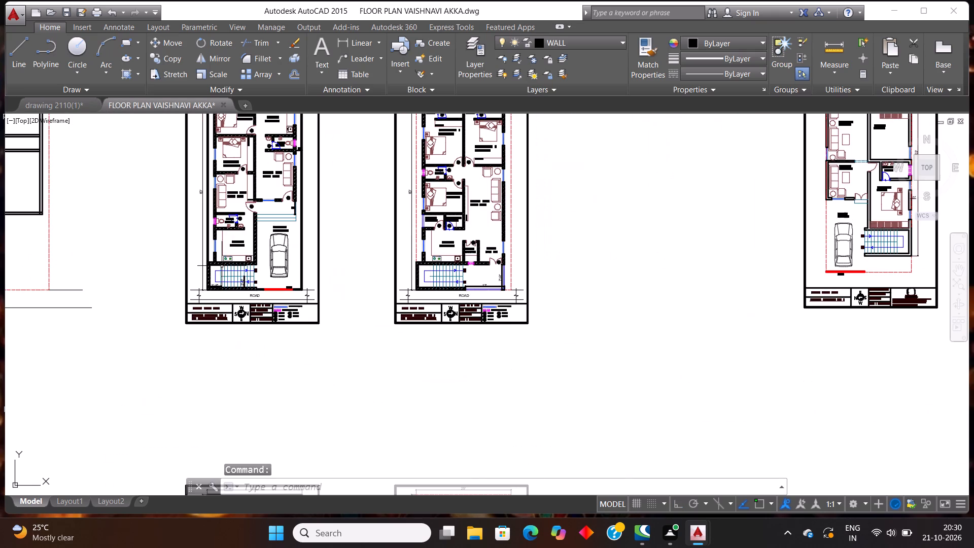
pyautogui.scroll(2, 255, 258)
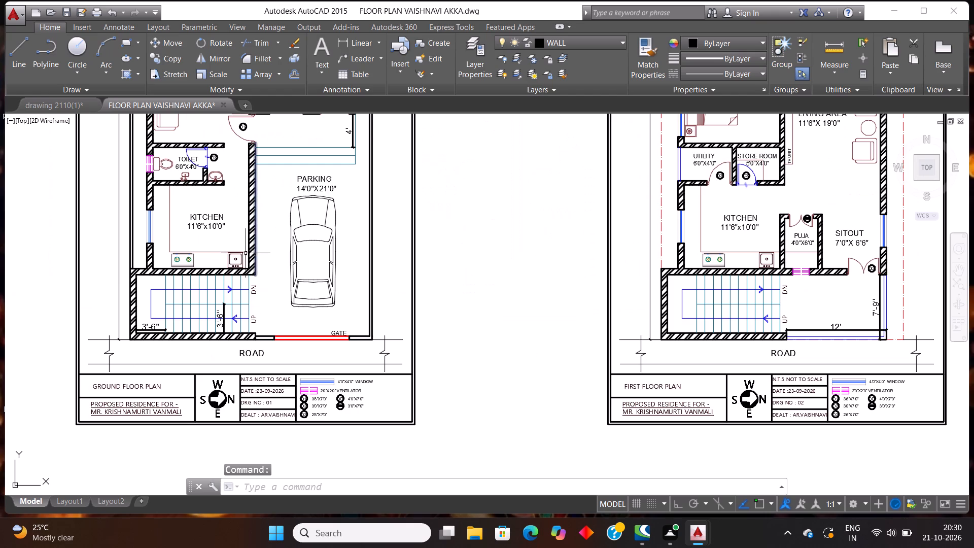
pyautogui.scroll(2, 244, 251)
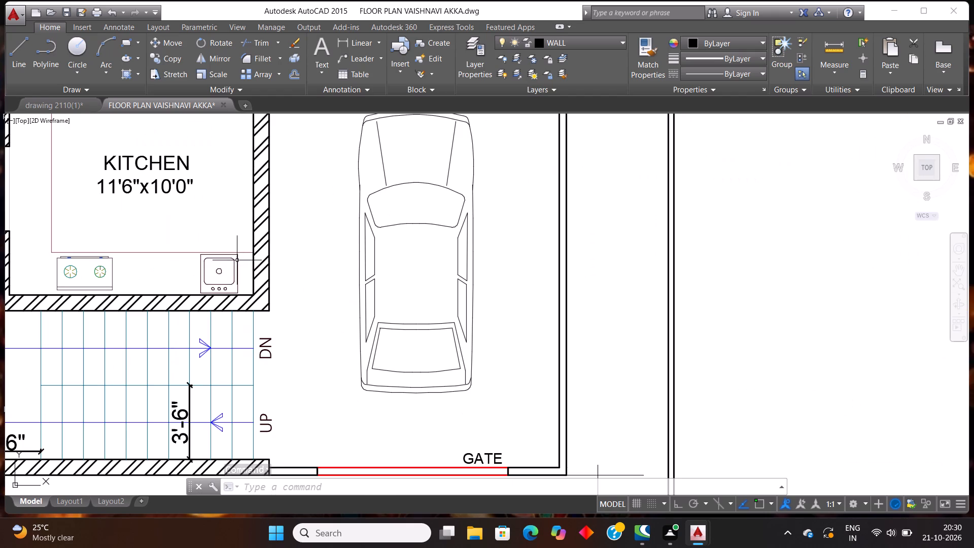
pyautogui.click(240, 272)
pyautogui.click(201, 267)
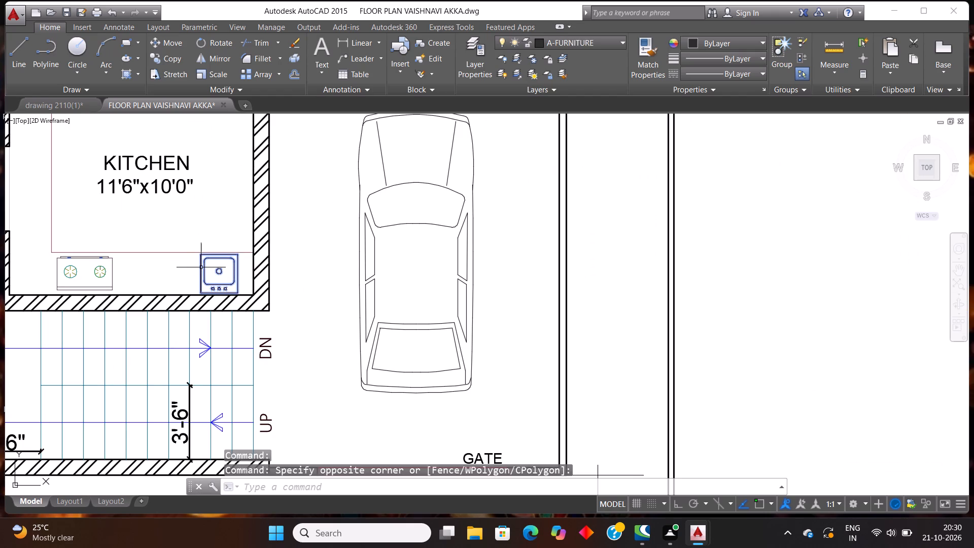
pyautogui.hotkey('ctrl', 'c')
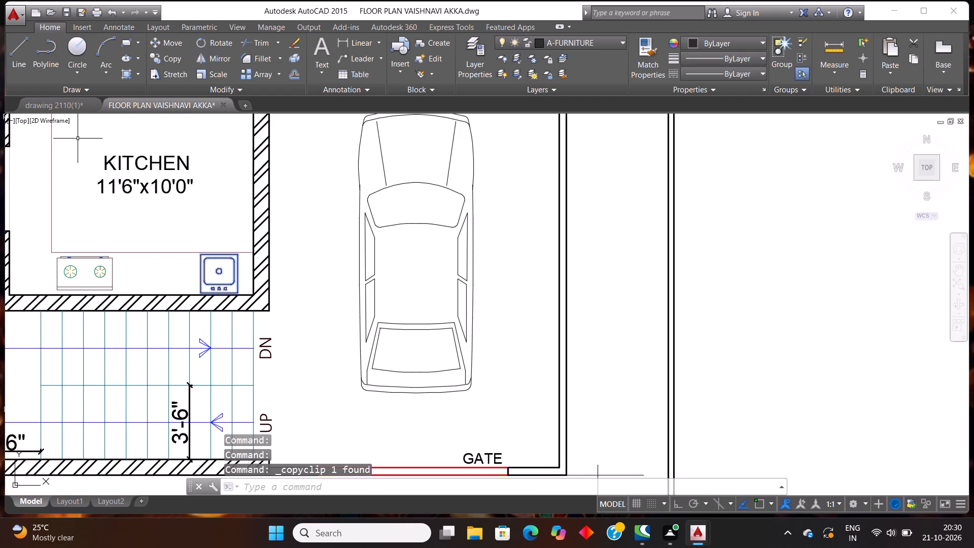
# Paste the sink into drawing 2110(1), in the empty space right of the house plan beside the car parking.
pyautogui.click(66, 106)
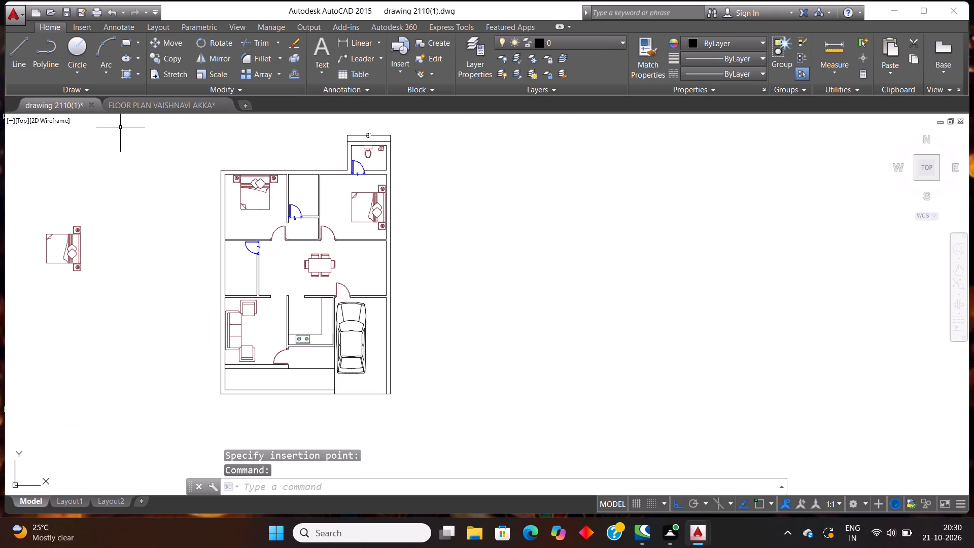
pyautogui.hotkey('ctrl', 'v')
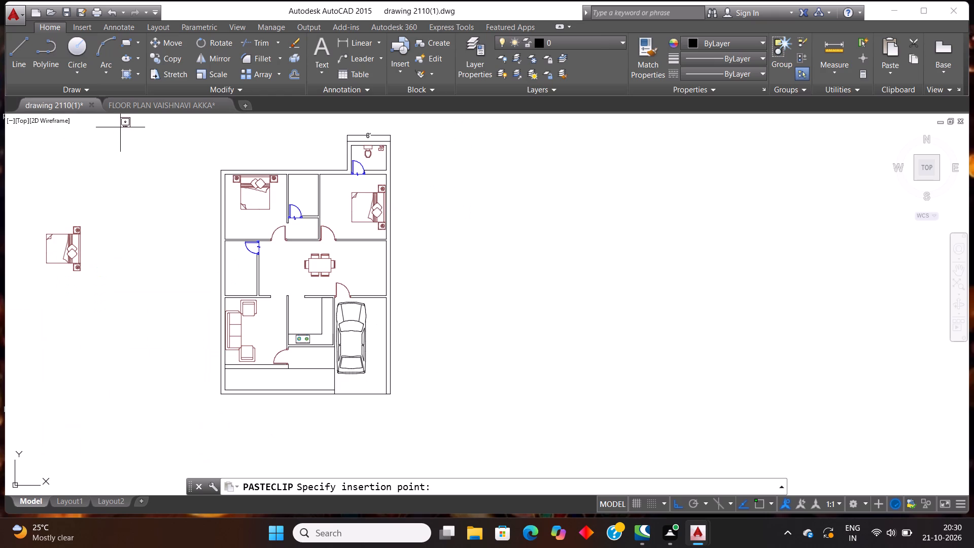
pyautogui.scroll(1, 331, 330)
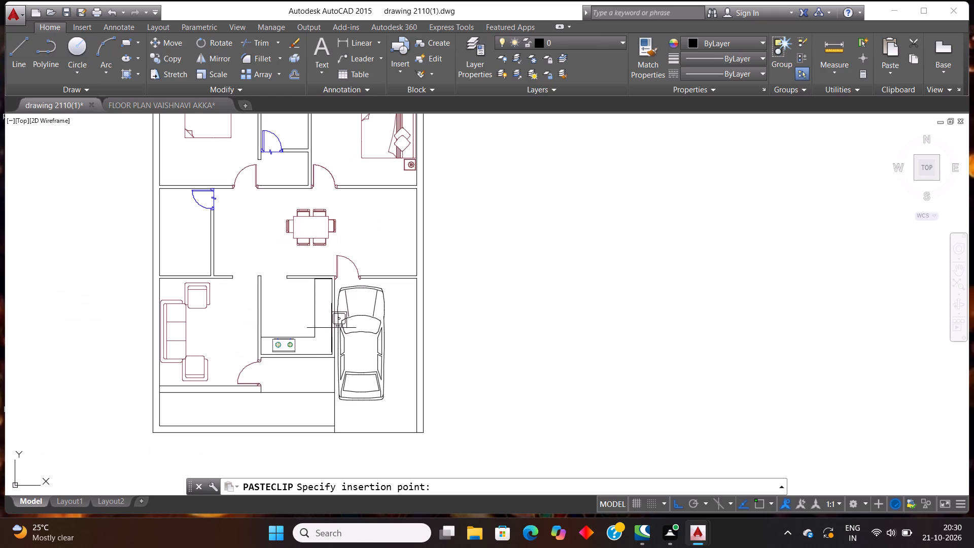
pyautogui.scroll(2, 331, 327)
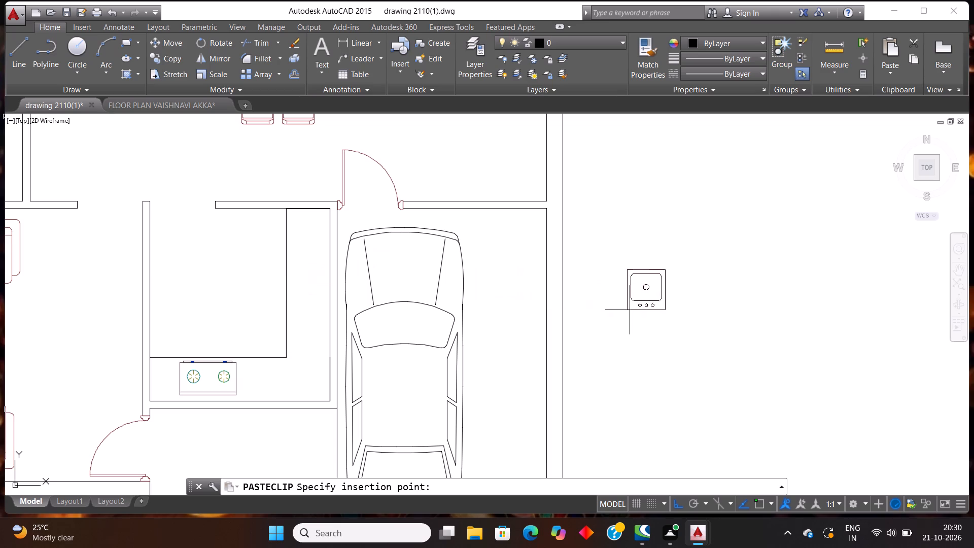
pyautogui.moveTo(632, 308); pyautogui.dragTo(637, 308)
# Rotate the pasted sink 90° clockwise about its upper-left corner so its taps are on the left side.
pyautogui.moveTo(686, 344); pyautogui.dragTo(690, 340)
pyautogui.click(612, 216)
pyautogui.write('ro')
pyautogui.press('Return')
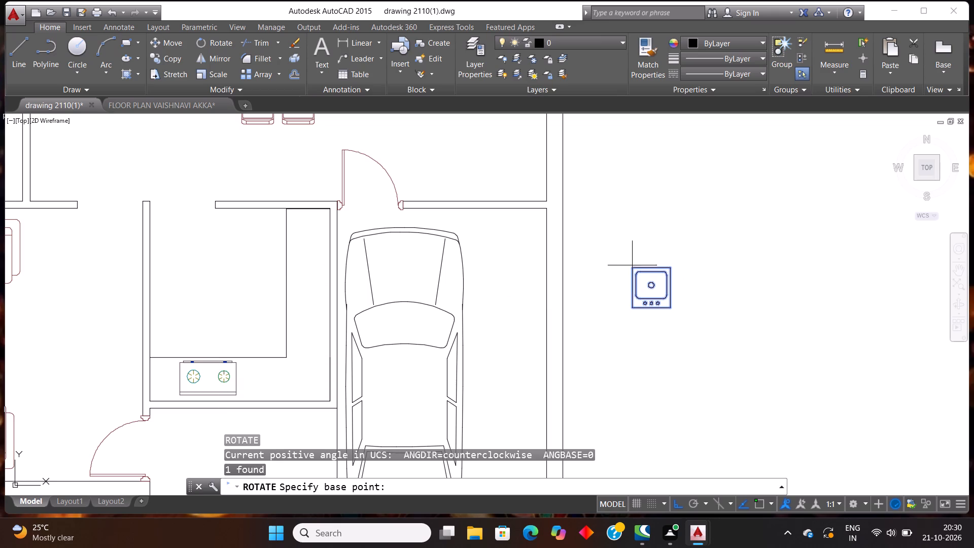
pyautogui.click(632, 268)
pyautogui.doubleClick(651, 346)
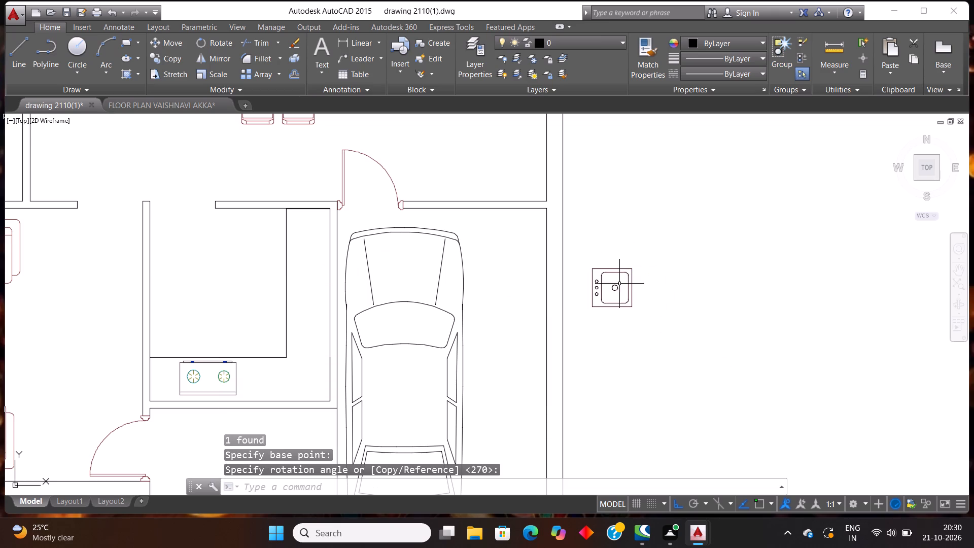
# Copy the rotated sink onto the vertical leg of the L-shaped kitchen counter, around mid-length.
pyautogui.click(638, 324)
pyautogui.click(586, 235)
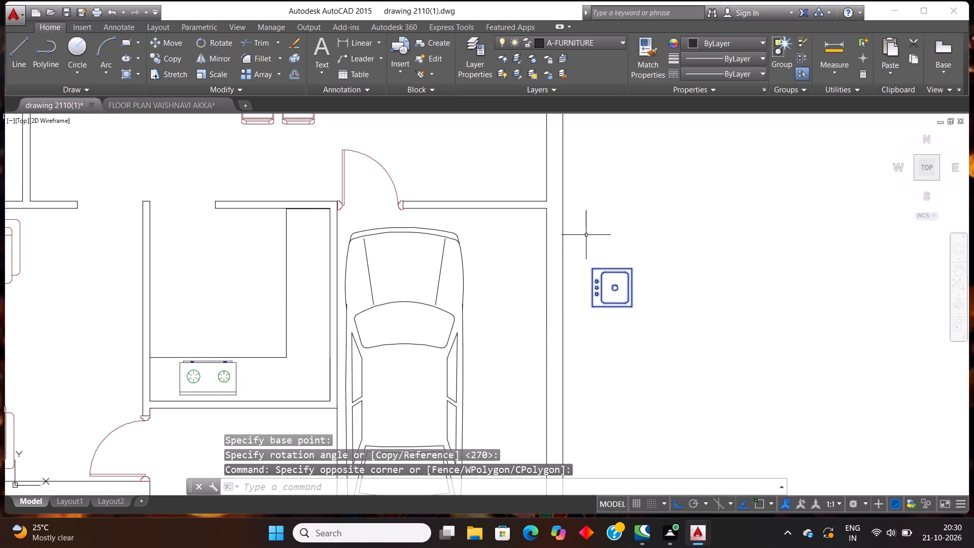
pyautogui.hotkey('ctrl', 'c')
pyautogui.hotkey('ctrl', 'v')
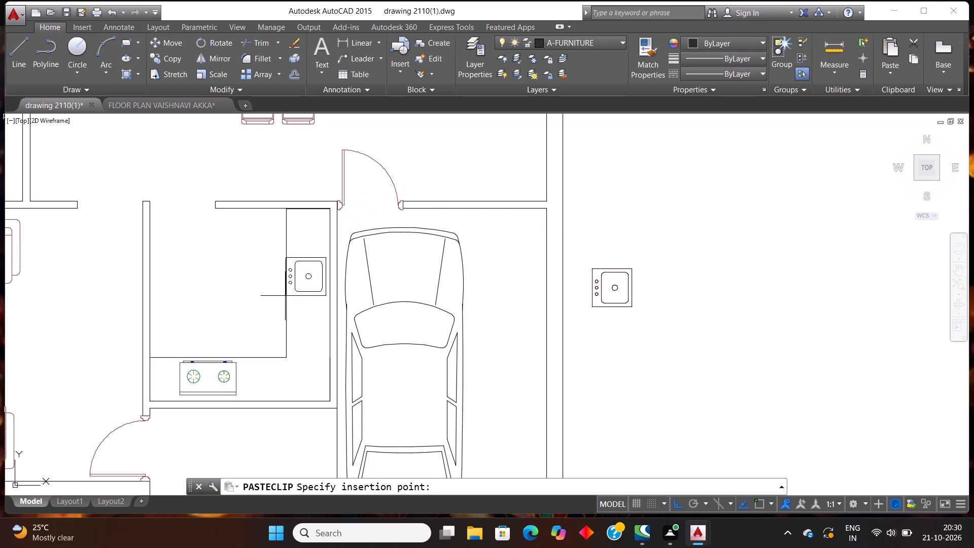
pyautogui.click(289, 293)
# Delete the leftover sink outside the house plan's right wall.
pyautogui.scroll(-3, 356, 244)
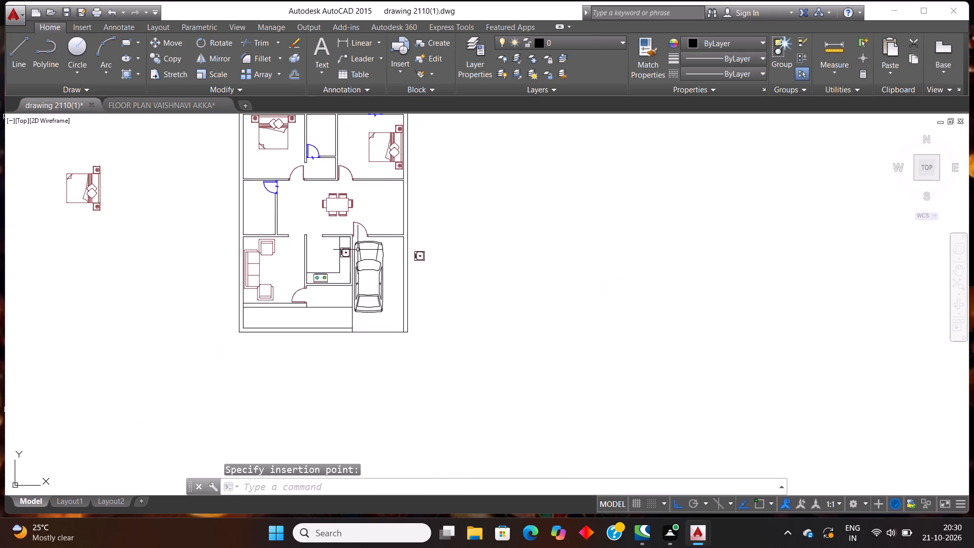
pyautogui.scroll(-1, 333, 168)
pyautogui.moveTo(410, 254); pyautogui.dragTo(406, 236)
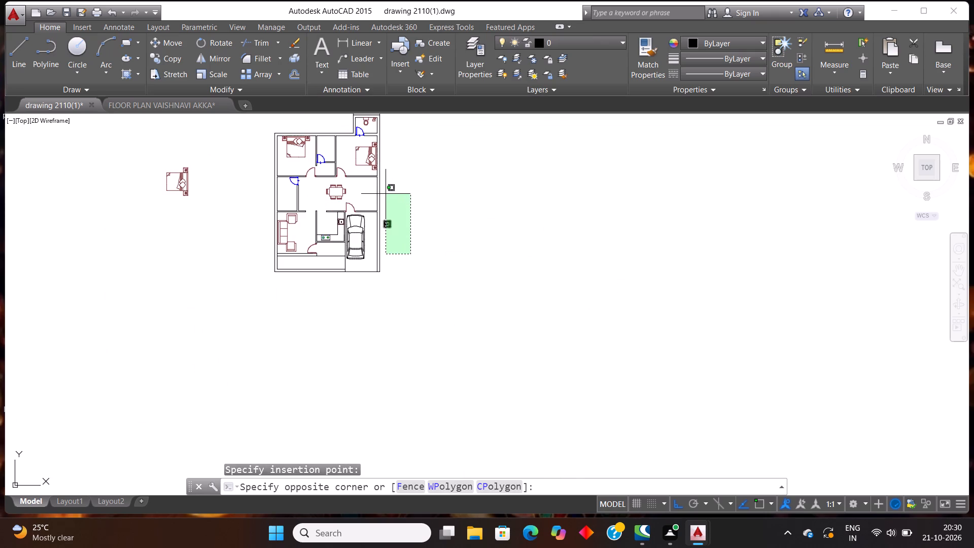
pyautogui.click(386, 194)
pyautogui.press('Delete')
pyautogui.scroll(-2, 385, 198)
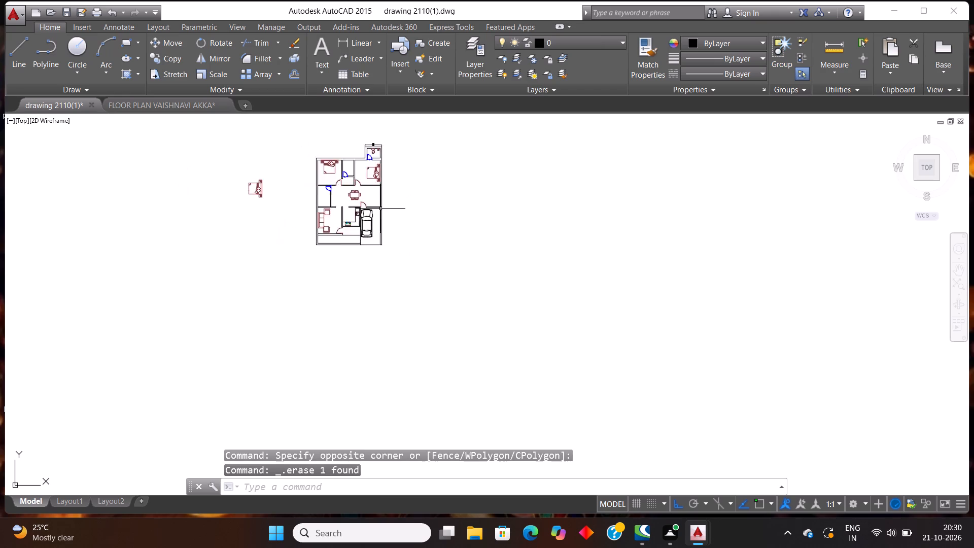
# Draw a small upright rectangle in the empty space right of the house plan.
pyautogui.scroll(2, 372, 170)
pyautogui.scroll(1, 291, 256)
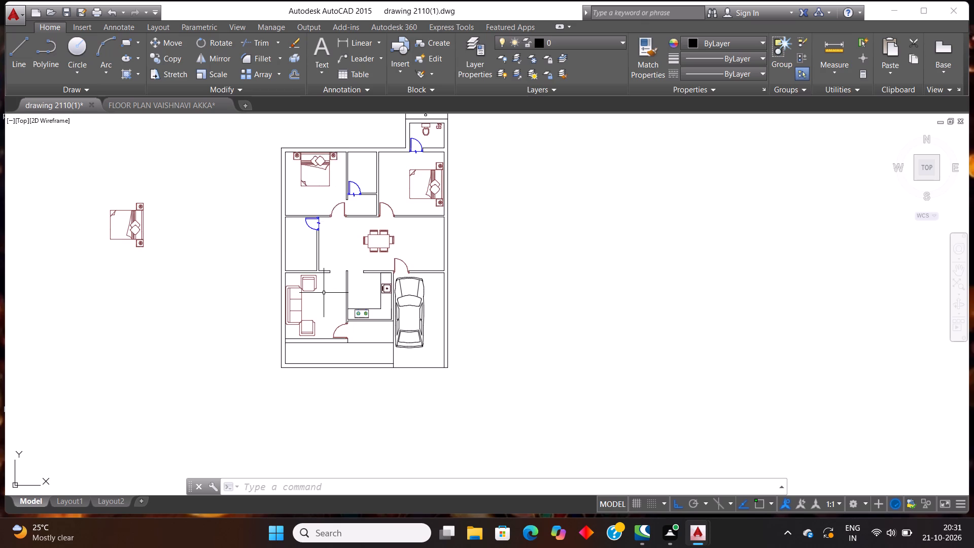
pyautogui.press('Escape')
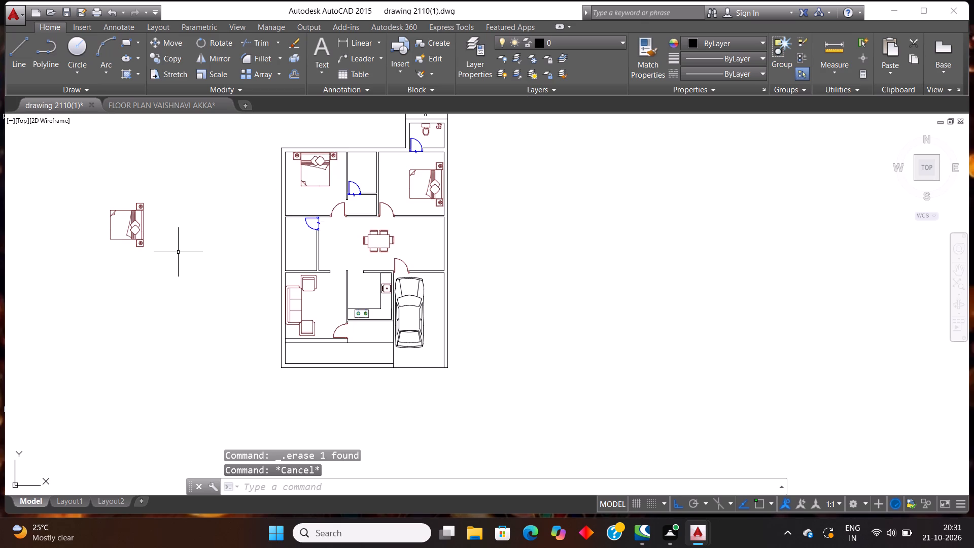
pyautogui.write('rec')
pyautogui.press('Return')
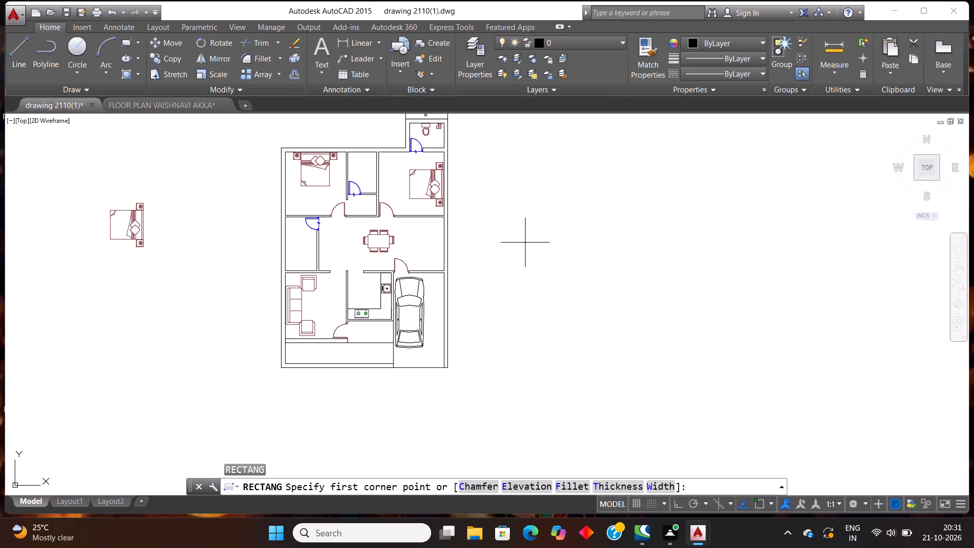
pyautogui.click(505, 235)
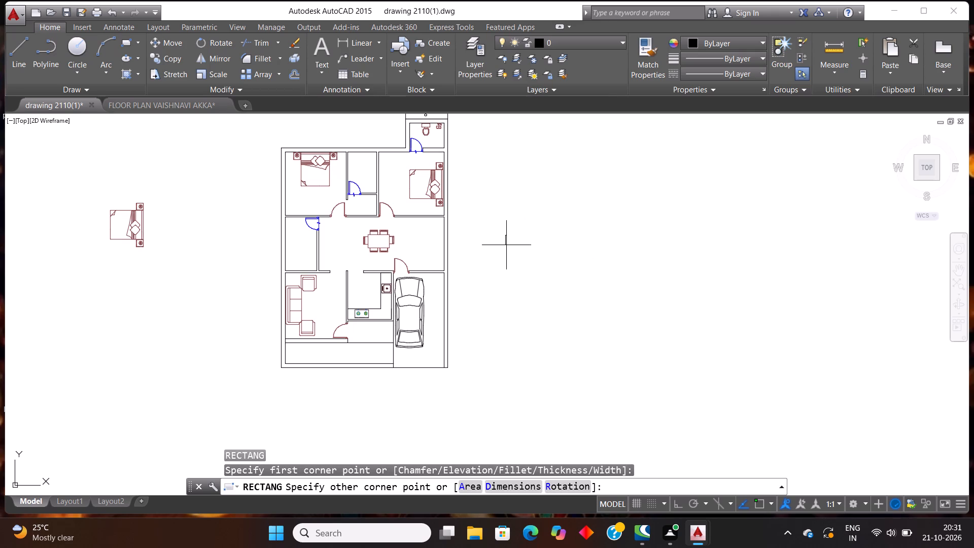
pyautogui.click(514, 247)
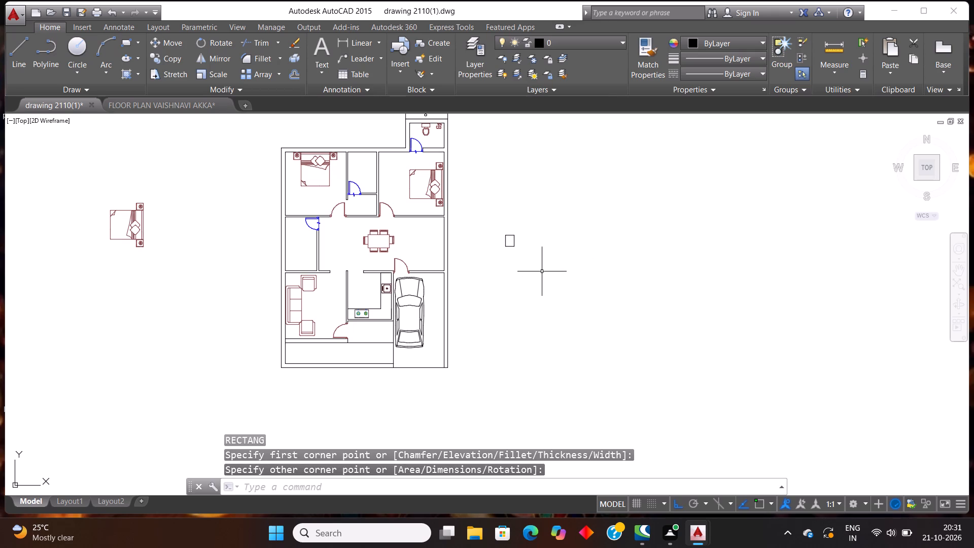
# Copy the small upright rectangle from outside the plan into the living room, in front of the sofa between the two armchairs.
pyautogui.click(506, 256)
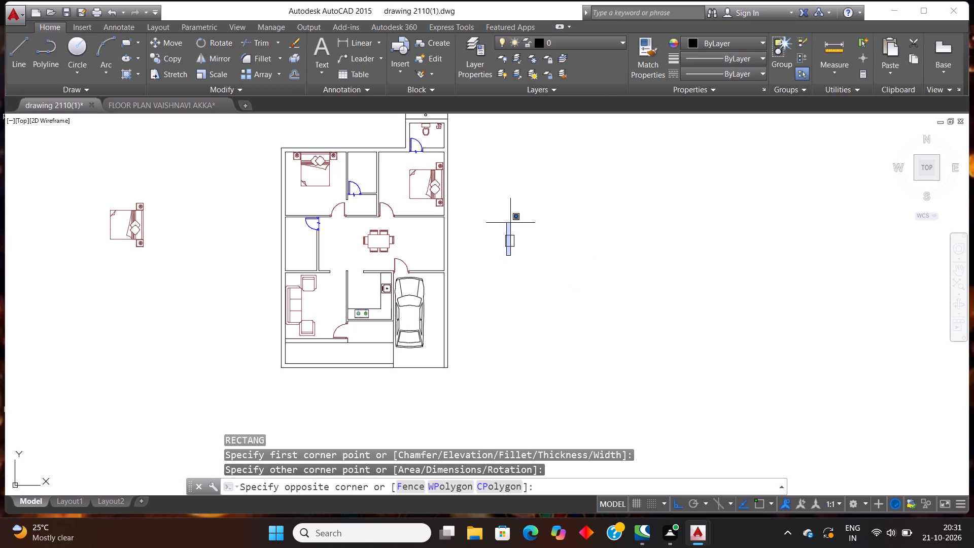
pyautogui.click(509, 222)
pyautogui.click(528, 238)
pyautogui.click(484, 211)
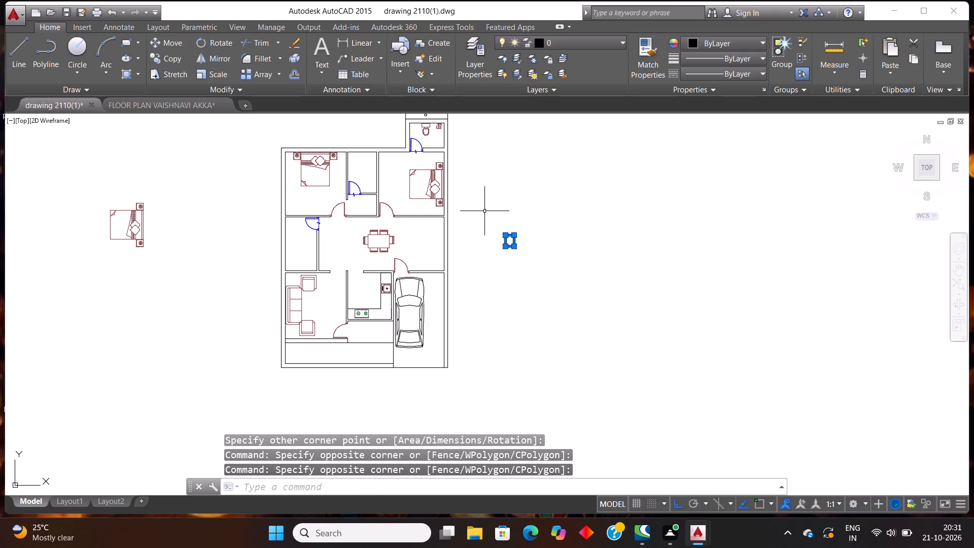
pyautogui.hotkey('ctrl', 'c')
pyautogui.hotkey('ctrl', 'v')
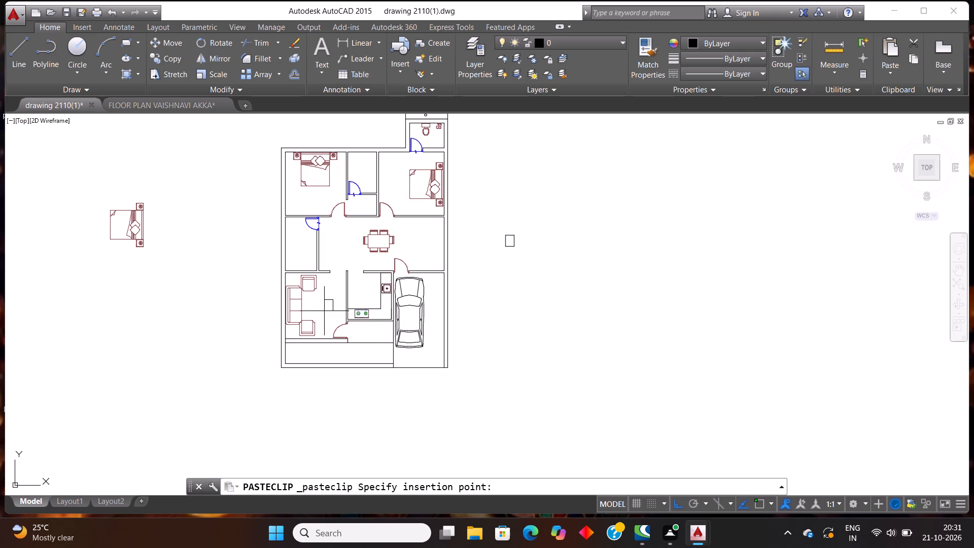
pyautogui.scroll(2, 317, 311)
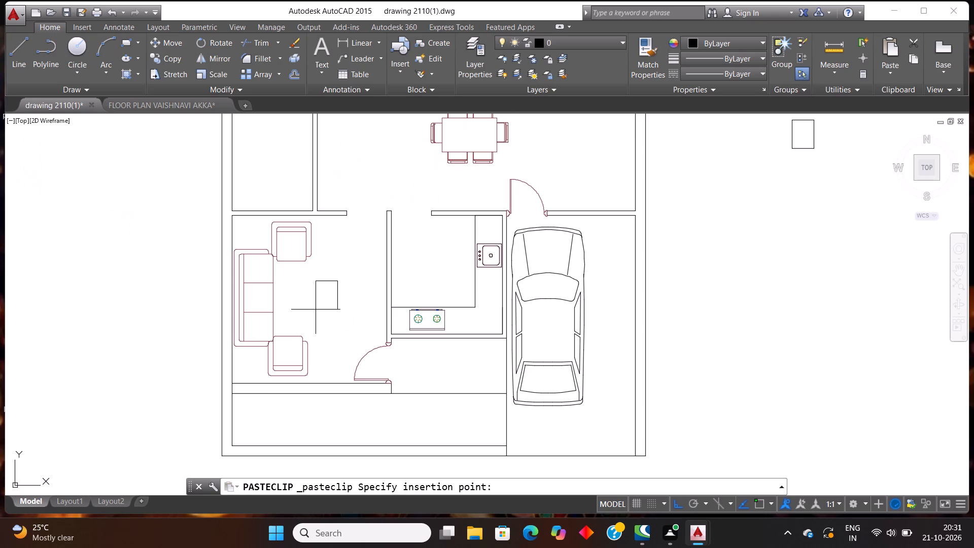
pyautogui.click(299, 311)
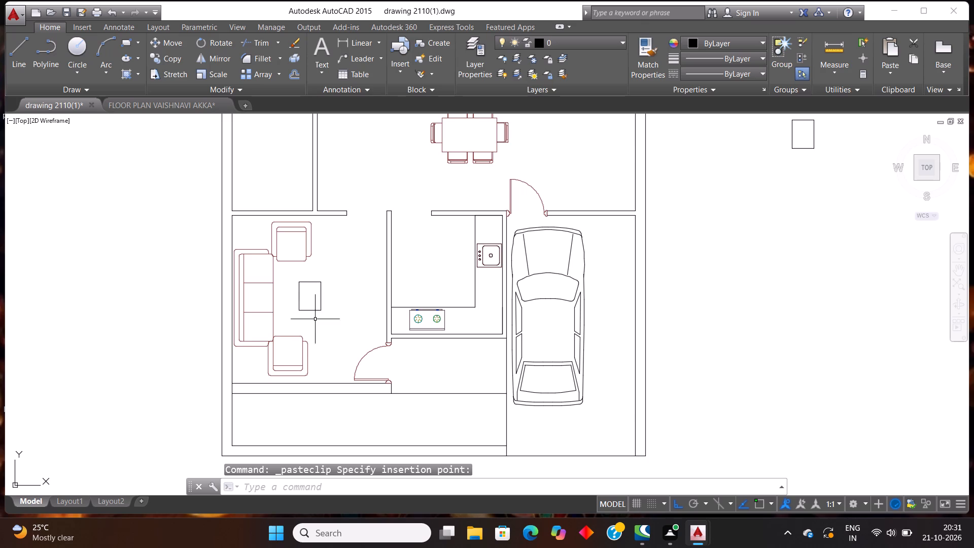
pyautogui.click(339, 319)
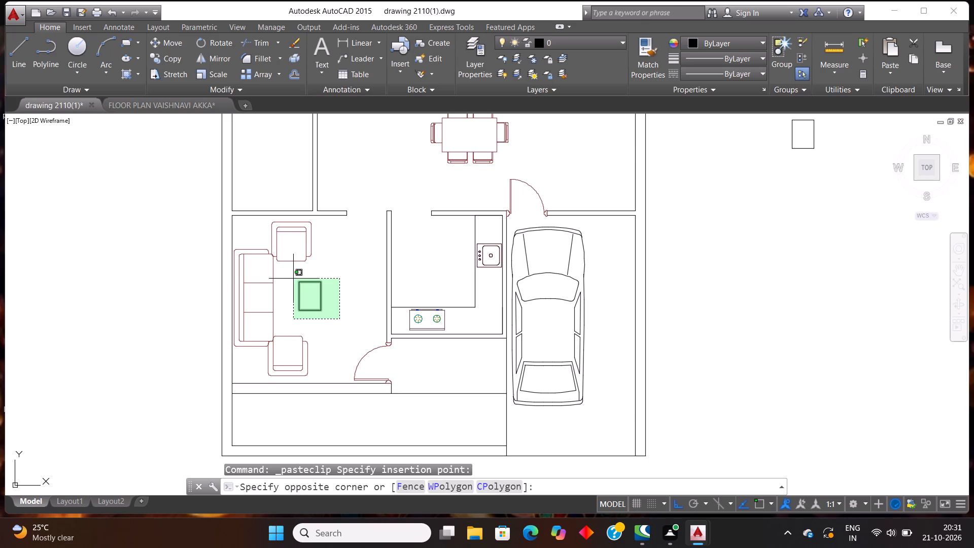
pyautogui.click(293, 279)
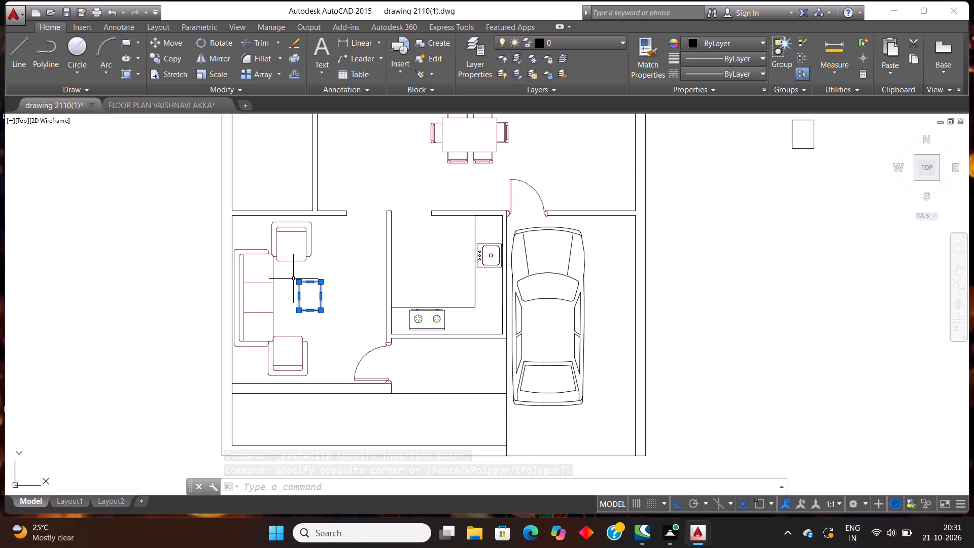
pyautogui.press('Escape')
# Delete the original small rectangle outside the house plan's right wall.
pyautogui.scroll(-2, 297, 290)
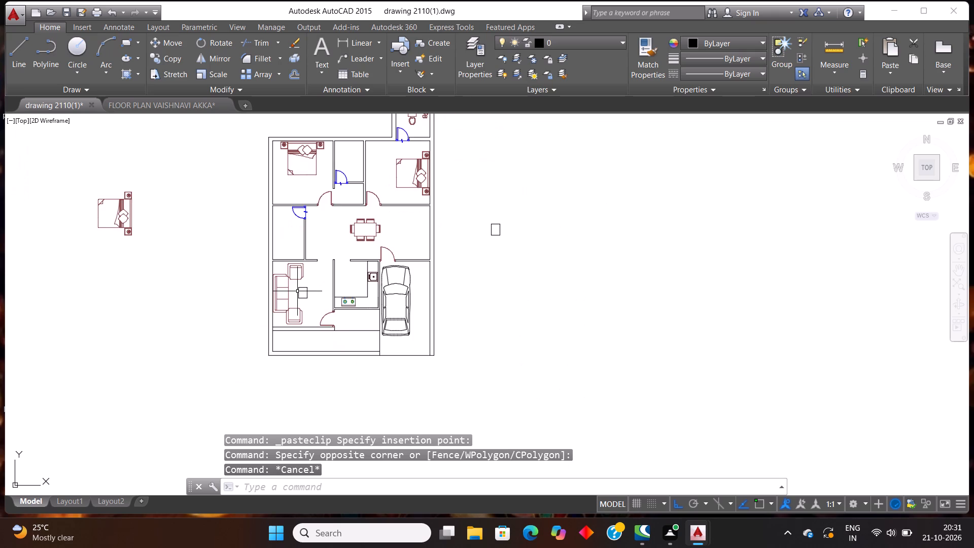
pyautogui.click(533, 294)
pyautogui.click(465, 185)
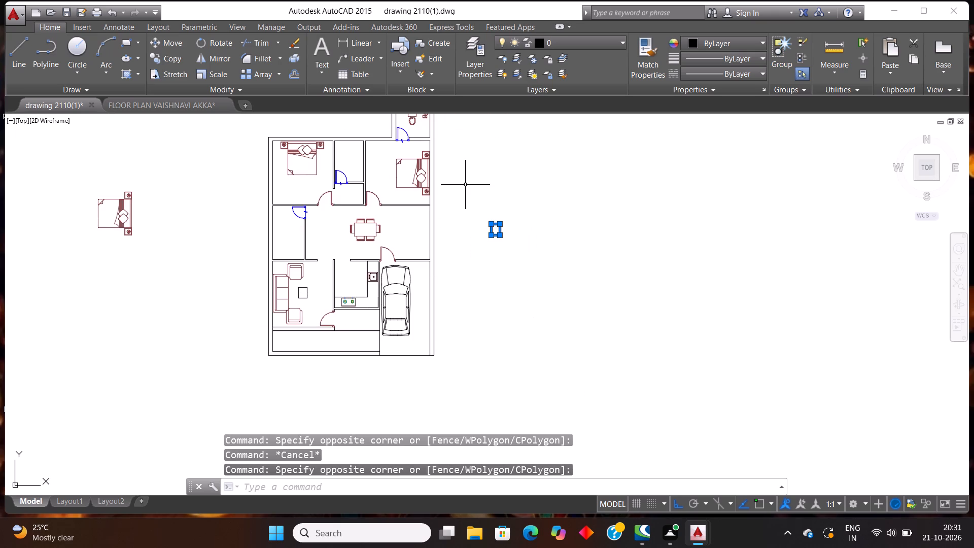
pyautogui.press('Delete')
# Draw a line from the upper-left bedroom's inner top-right corner 1.5' left along the wall, continuing about 8'-1" straight down.
pyautogui.scroll(-1, 449, 201)
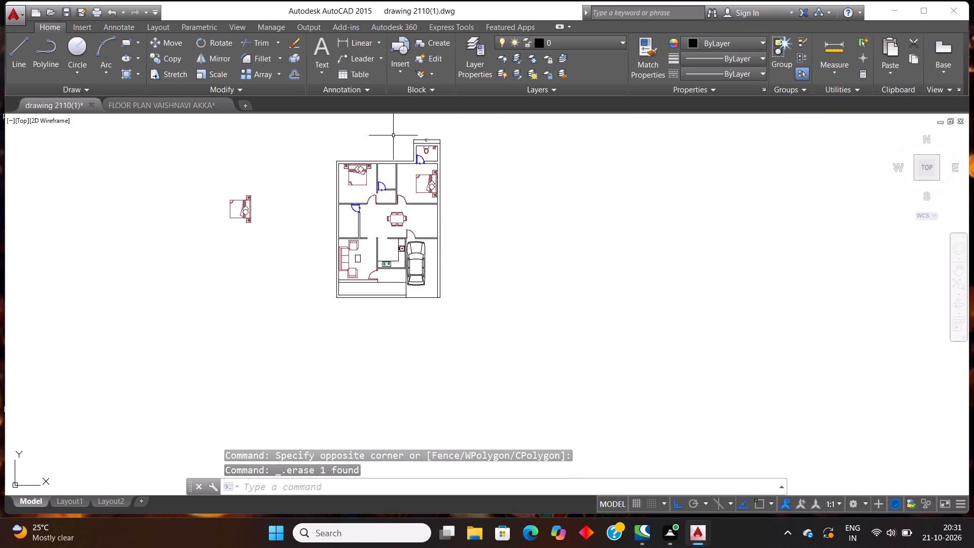
pyautogui.scroll(1, 359, 159)
pyautogui.scroll(-1, 359, 158)
pyautogui.scroll(1, 359, 158)
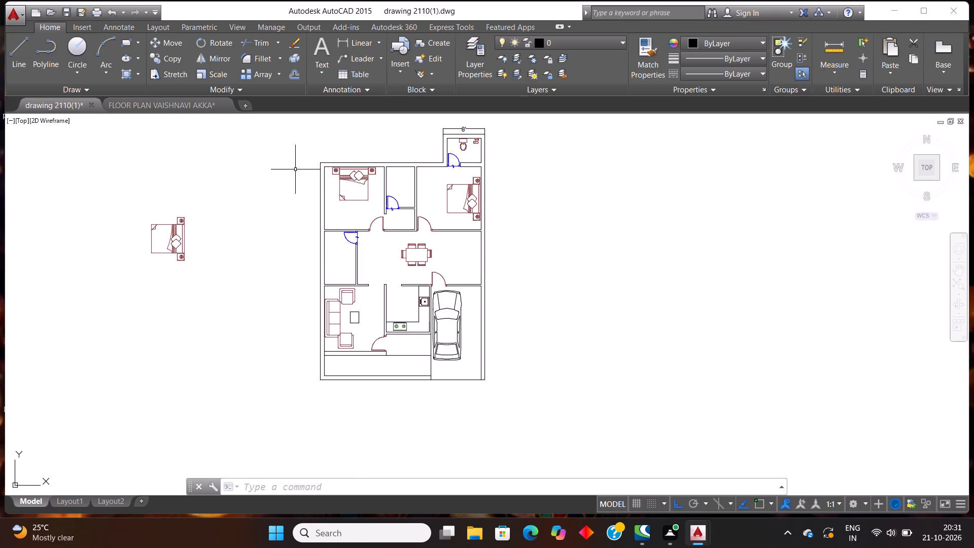
pyautogui.scroll(1, 287, 183)
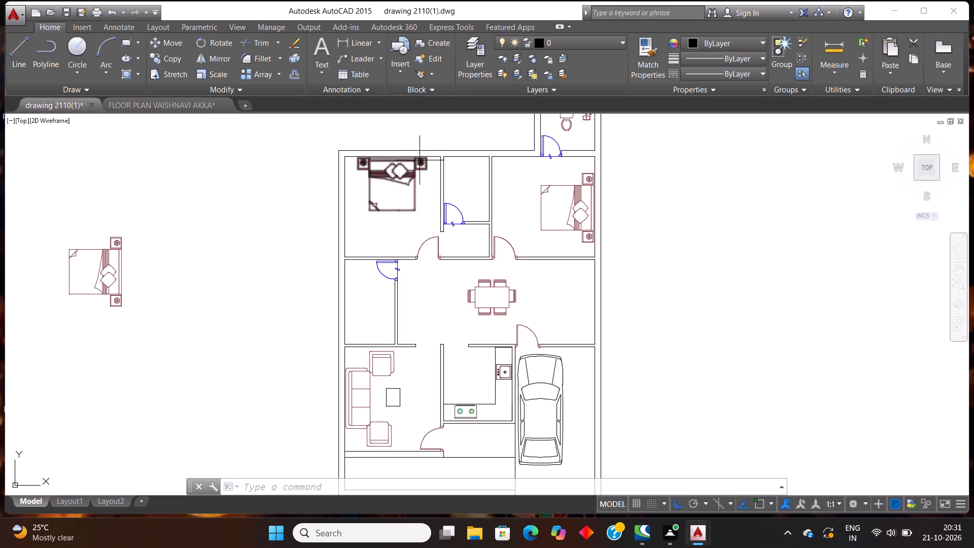
pyautogui.scroll(1, 425, 157)
pyautogui.scroll(-1, 424, 160)
pyautogui.scroll(1, 456, 145)
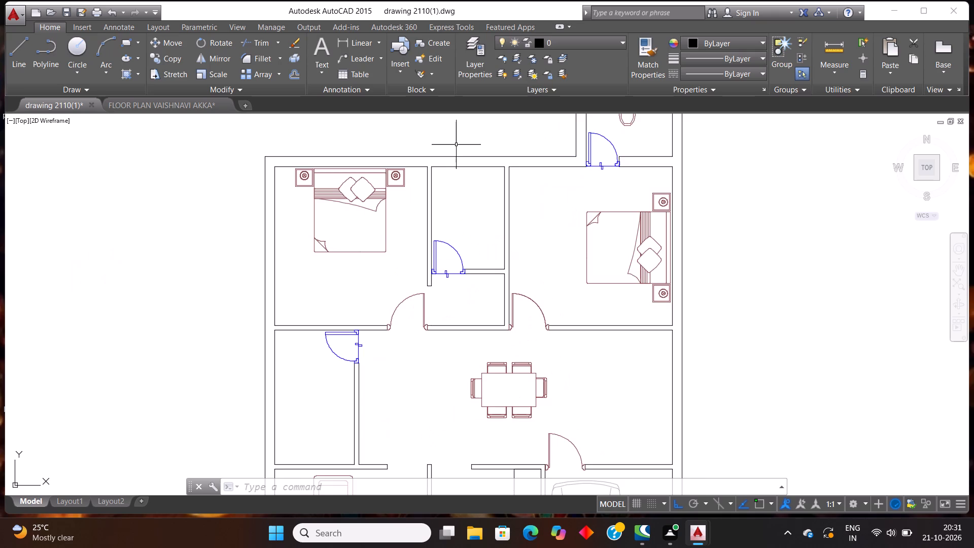
pyautogui.scroll(1, 455, 145)
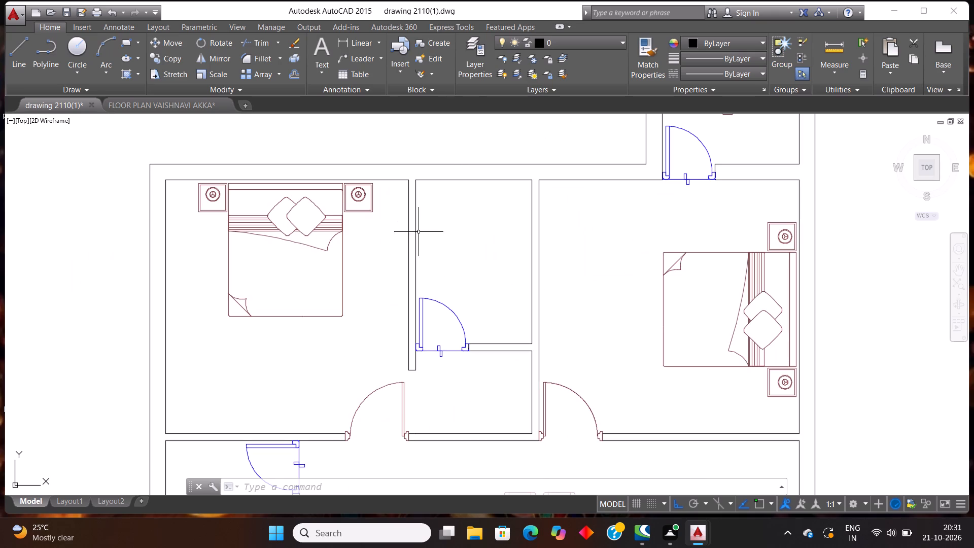
pyautogui.press('l')
pyautogui.press('Return')
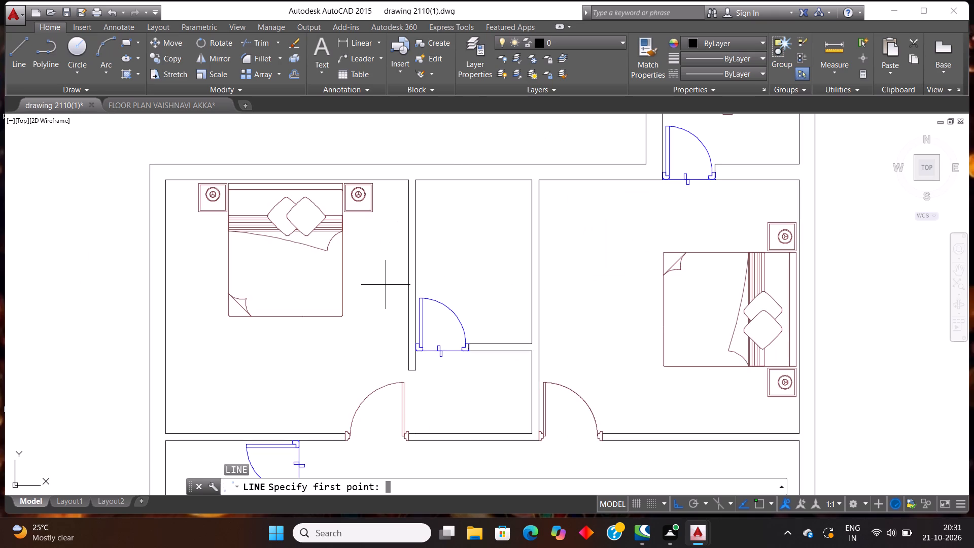
pyautogui.scroll(2, 415, 152)
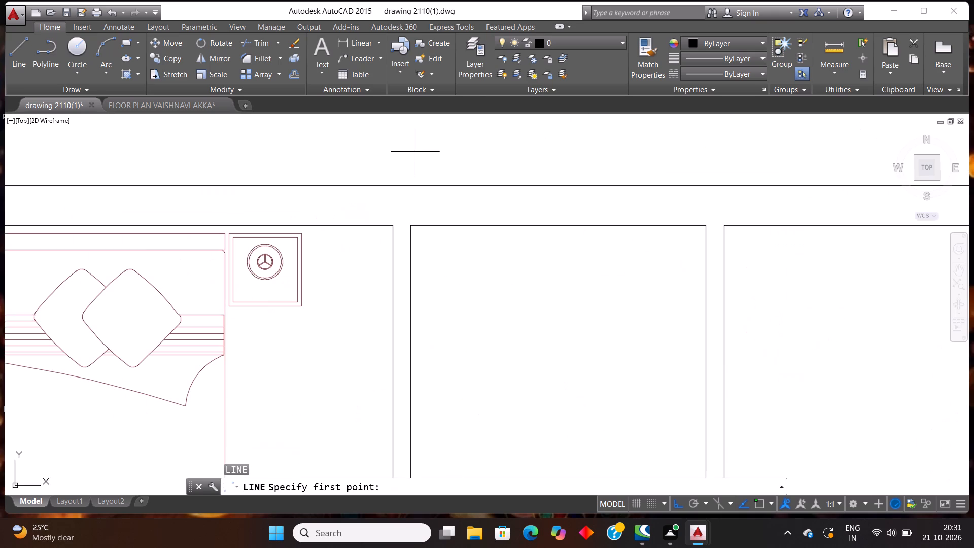
pyautogui.scroll(3, 399, 208)
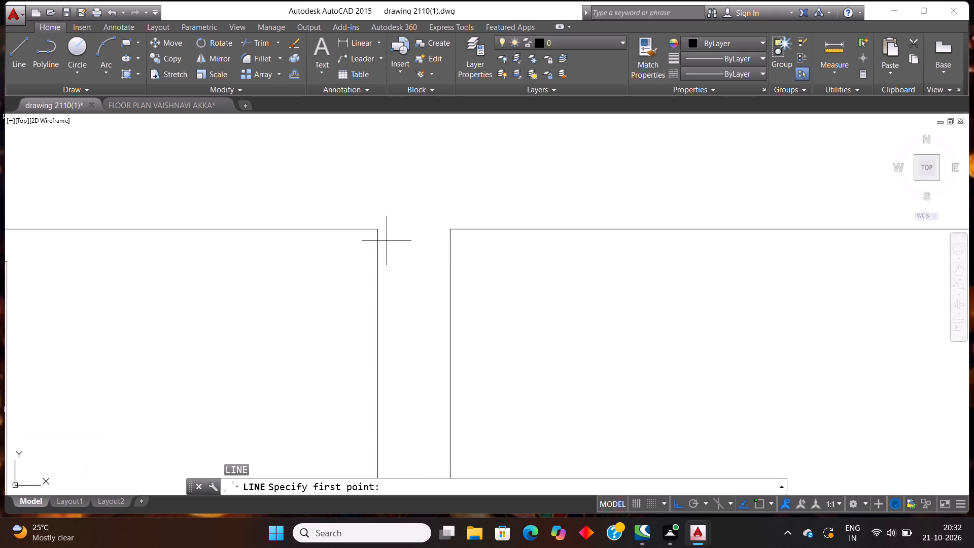
pyautogui.scroll(3, 385, 241)
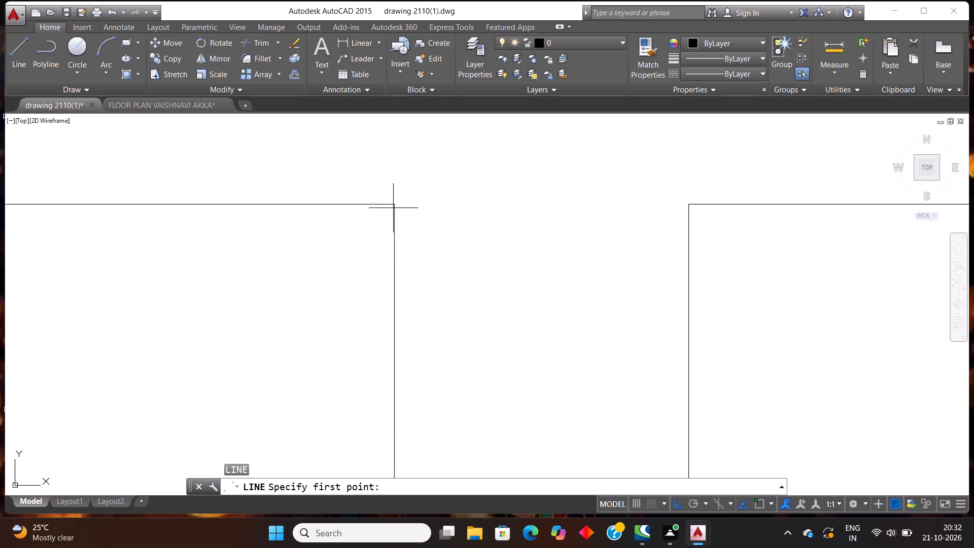
pyautogui.scroll(2, 395, 209)
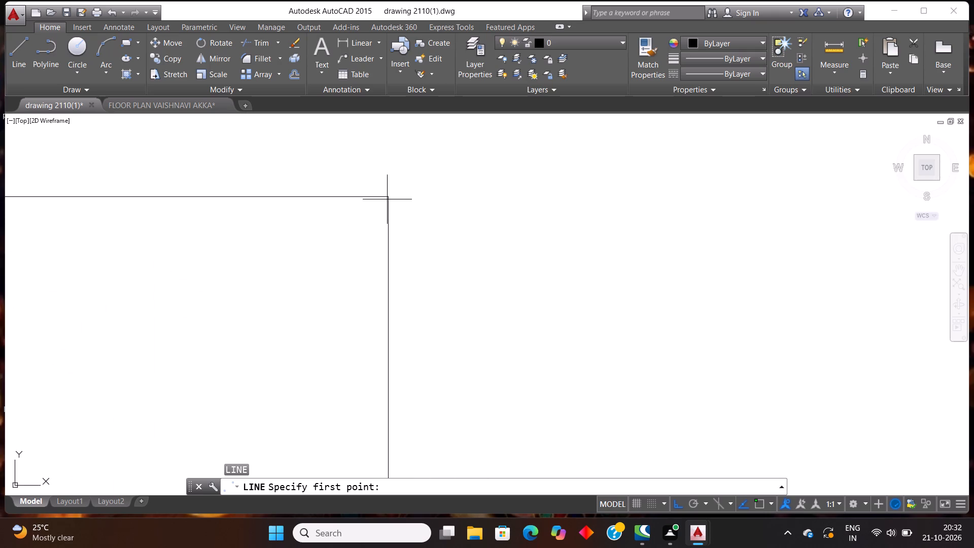
pyautogui.click(388, 198)
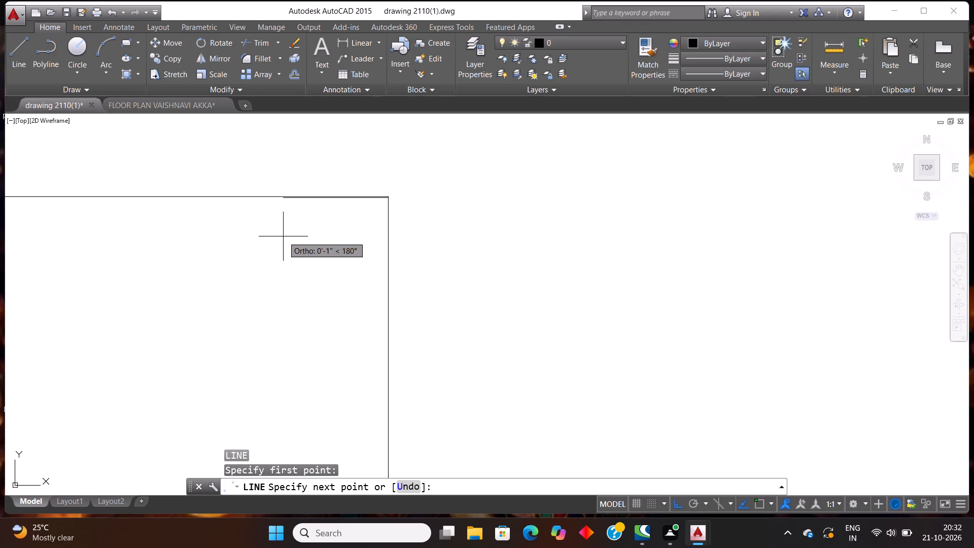
pyautogui.write("1.5'")
pyautogui.press('Return')
pyautogui.scroll(-1, 293, 295)
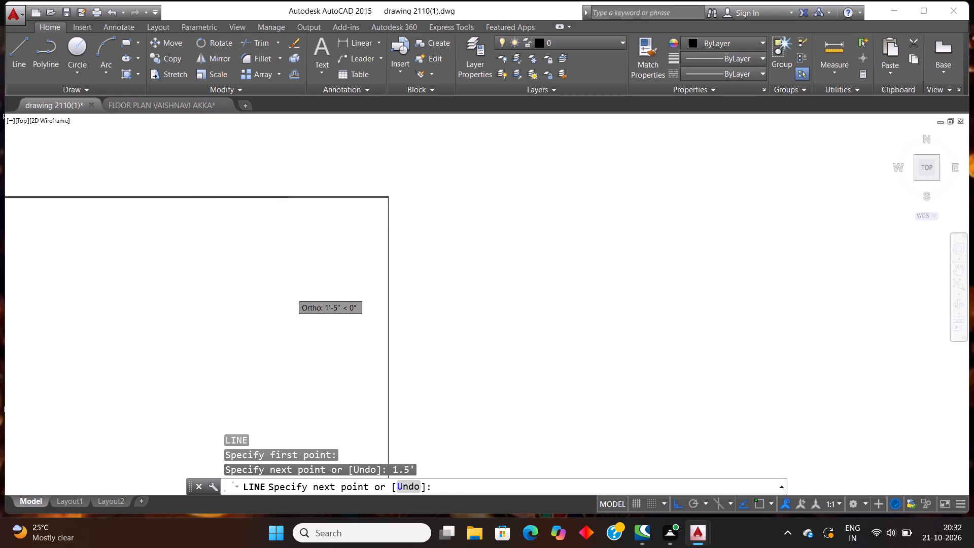
pyautogui.scroll(-2, 303, 300)
pyautogui.scroll(-3, 356, 255)
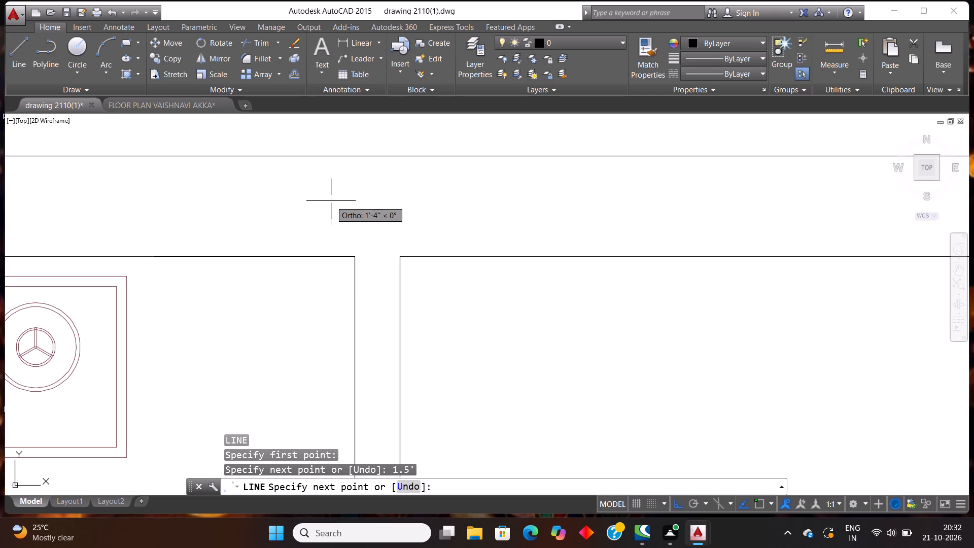
pyautogui.scroll(-2, 296, 287)
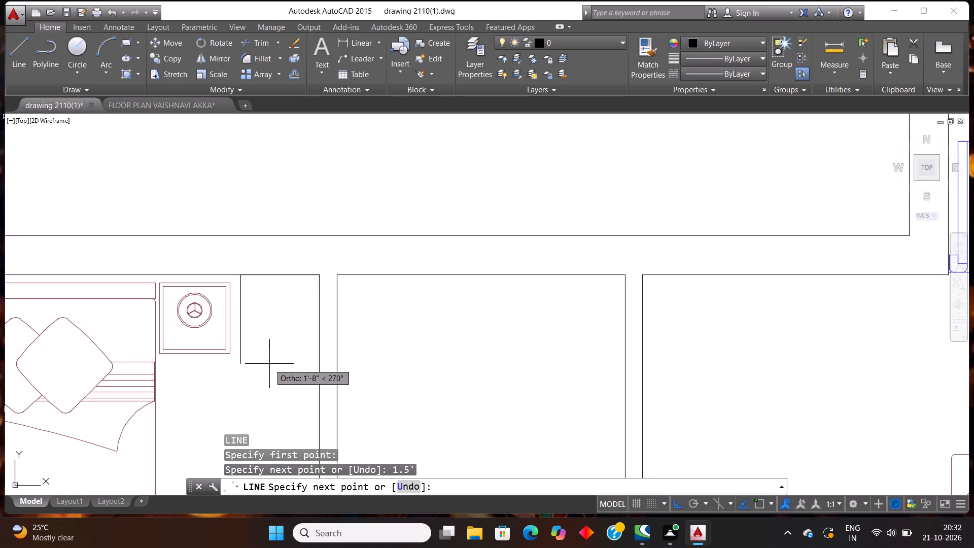
pyautogui.scroll(-2, 325, 316)
pyautogui.scroll(-3, 285, 358)
pyautogui.scroll(3, 282, 384)
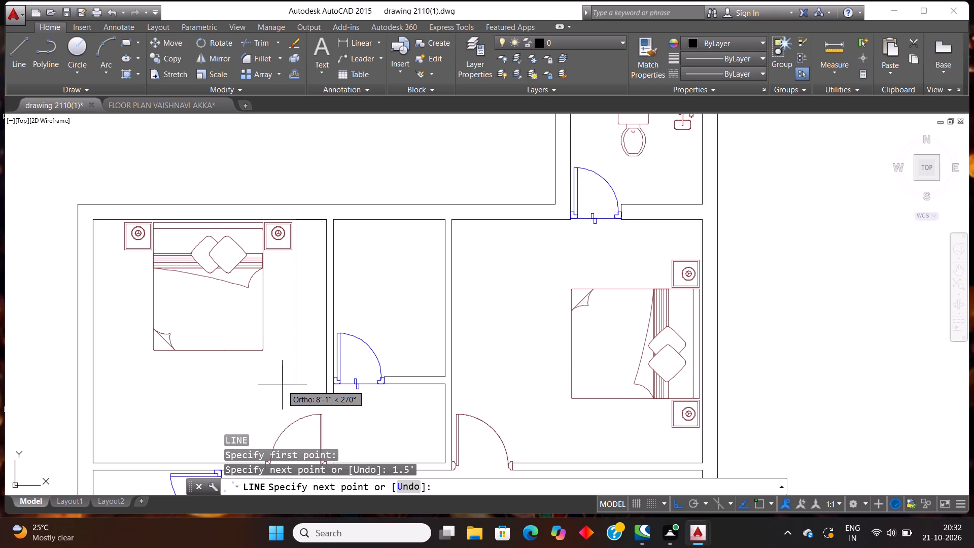
pyautogui.click(282, 385)
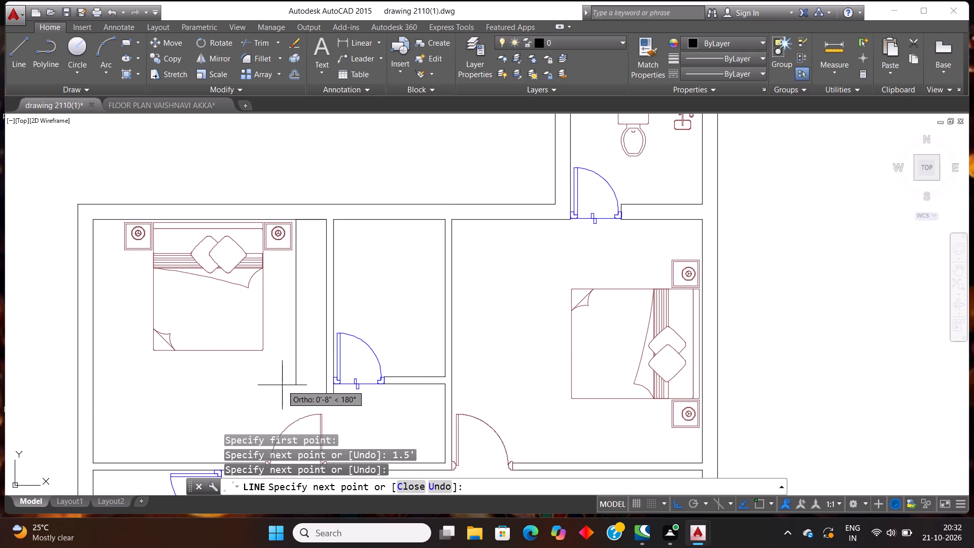
pyautogui.press('Return')
# Draw a horizontal line crossing the new vertical line and the bedroom's right wall, just above the adjoining small room's door.
pyautogui.press('Return')
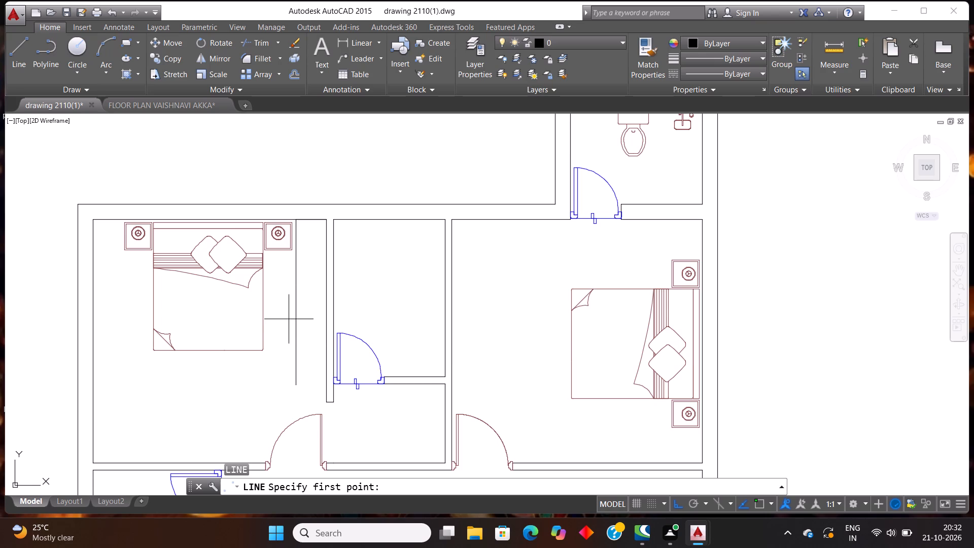
pyautogui.click(285, 325)
pyautogui.click(380, 325)
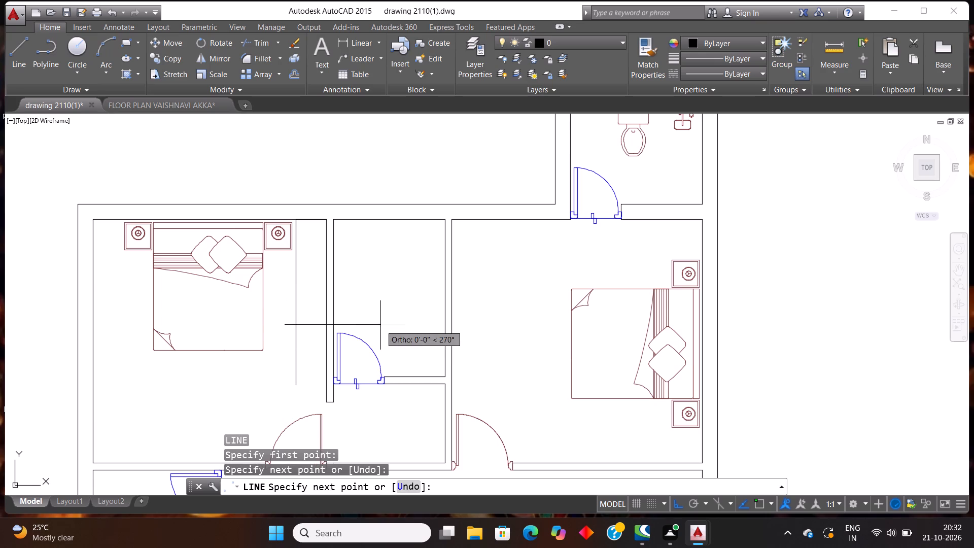
pyautogui.press('Escape')
pyautogui.press('Escape')
# Trim the overhanging ends of both lines and the piece inside the wall, leaving a narrow closed rectangle against the bedroom's right wall.
pyautogui.write('tr')
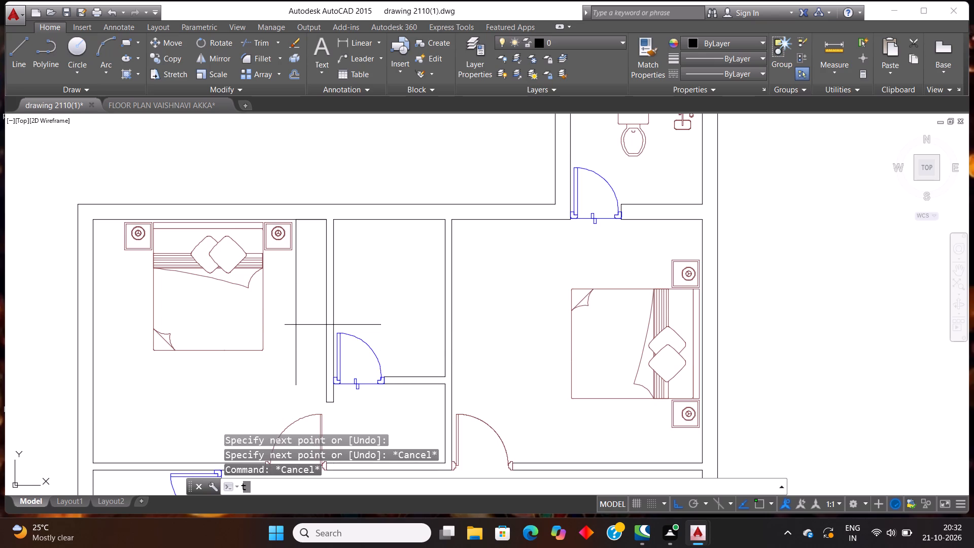
pyautogui.press('Return')
pyautogui.press('Return')
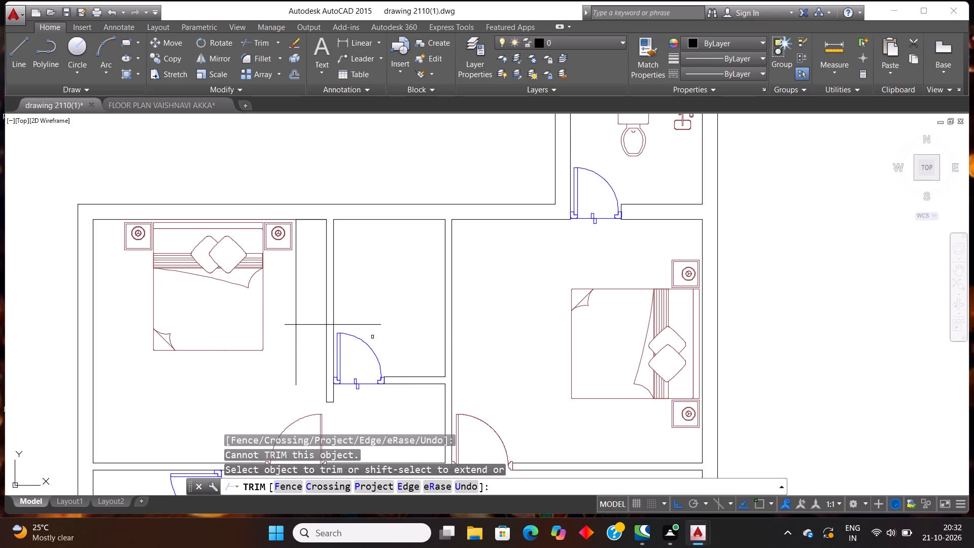
pyautogui.click(378, 328)
pyautogui.click(357, 302)
pyautogui.click(305, 366)
pyautogui.click(285, 364)
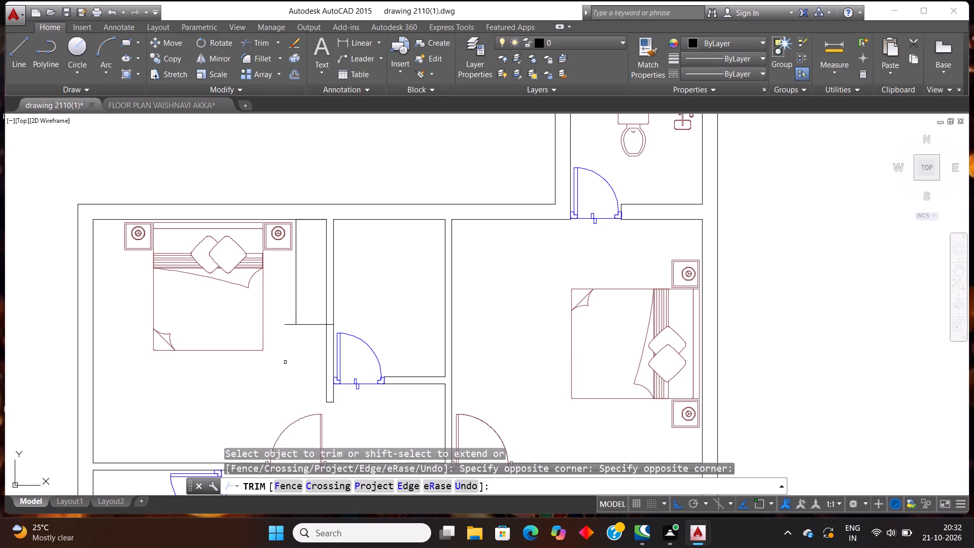
pyautogui.scroll(2, 297, 326)
pyautogui.click(281, 338)
pyautogui.click(268, 307)
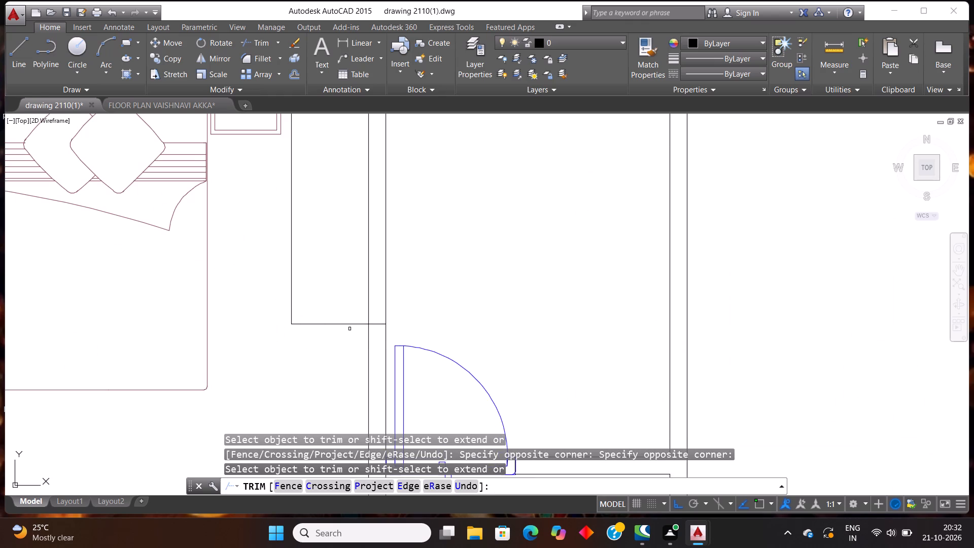
pyautogui.click(376, 323)
pyautogui.scroll(-2, 436, 310)
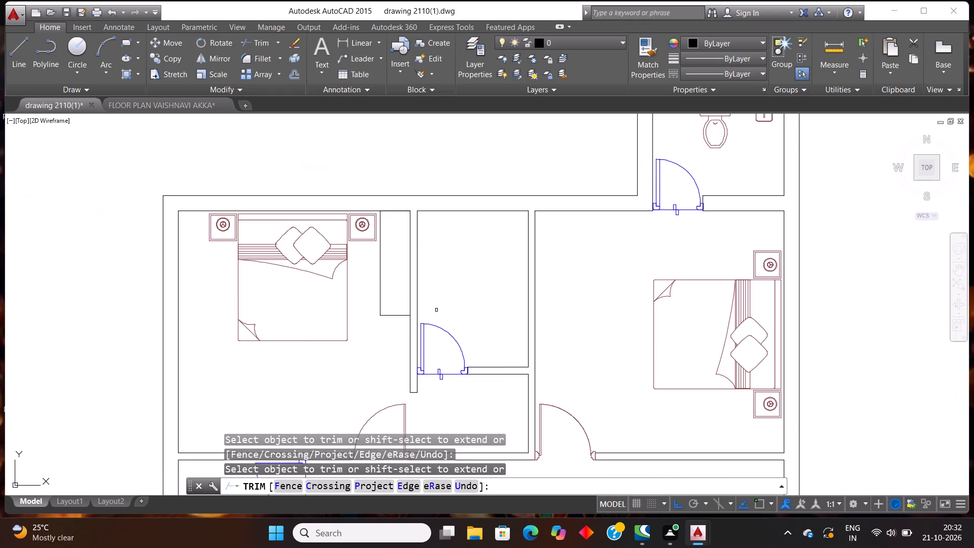
pyautogui.scroll(-3, 436, 310)
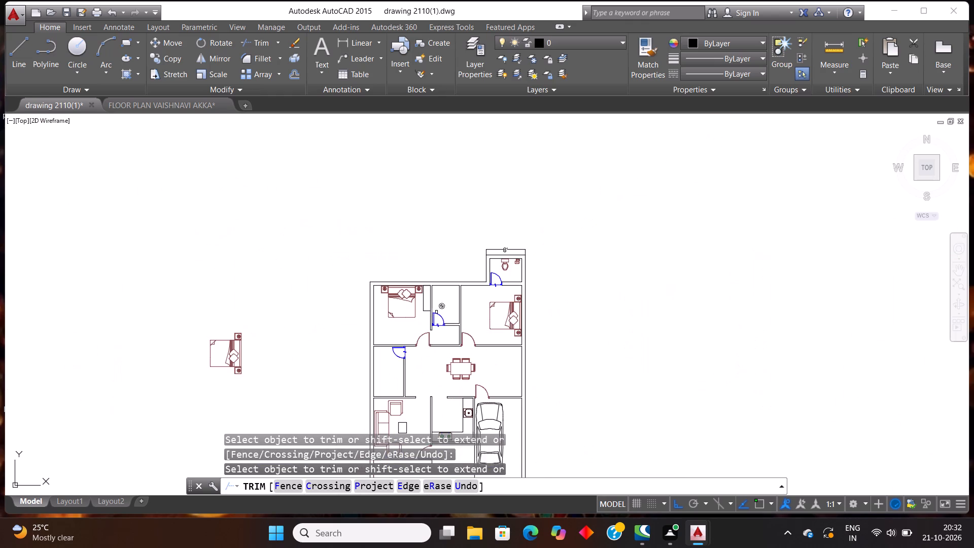
pyautogui.scroll(1, 541, 341)
pyautogui.press('Escape')
pyautogui.press('Escape')
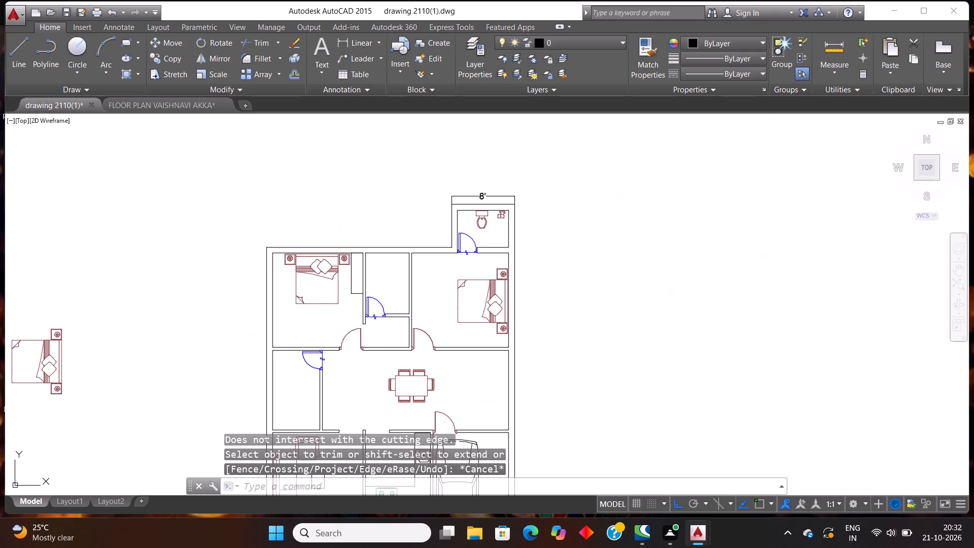
# Draw a line from the right bedroom's inner bottom-right corner 1.5' up the wall, left nearly to the bed's foot, and down across the bottom wall.
pyautogui.press('l')
pyautogui.press('Return')
pyautogui.scroll(2, 542, 342)
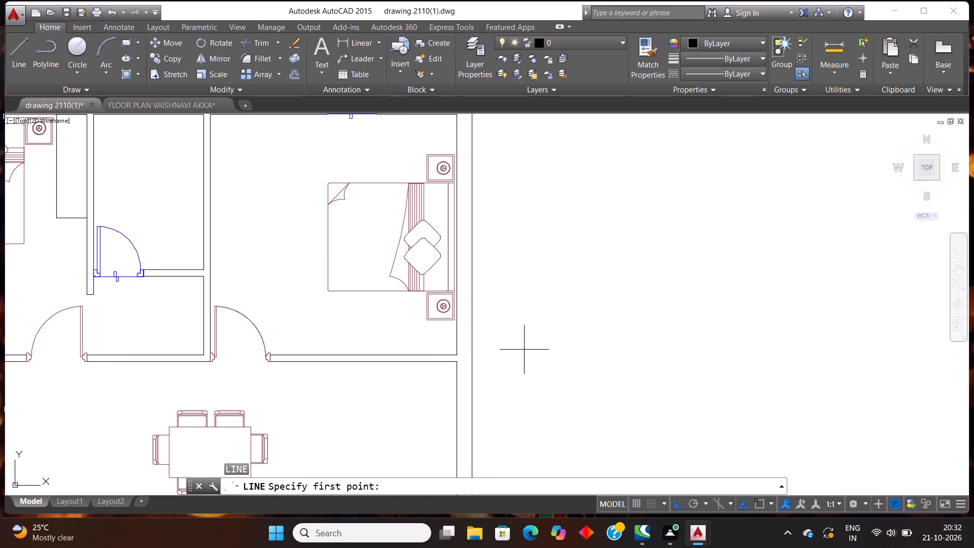
pyautogui.scroll(3, 451, 349)
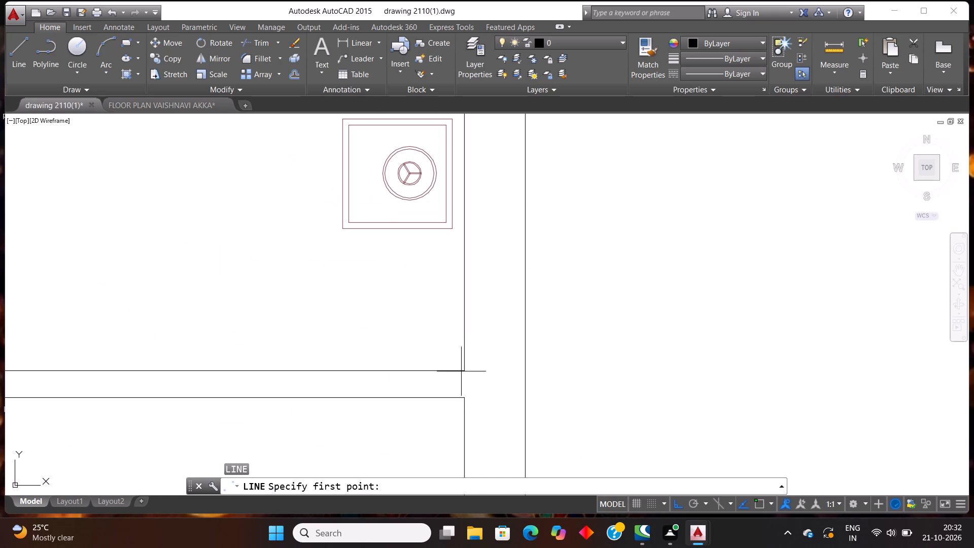
pyautogui.click(464, 371)
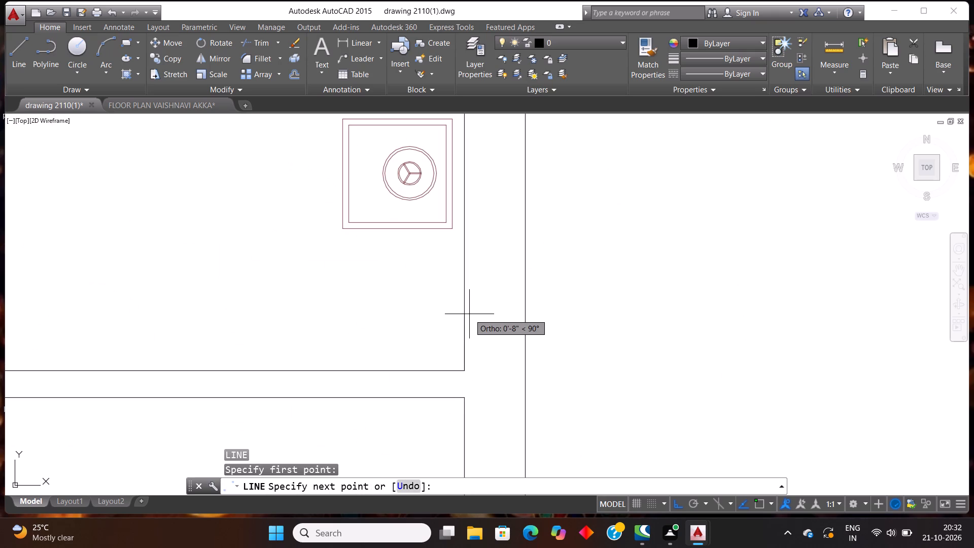
pyautogui.write("1.5'")
pyautogui.press('Return')
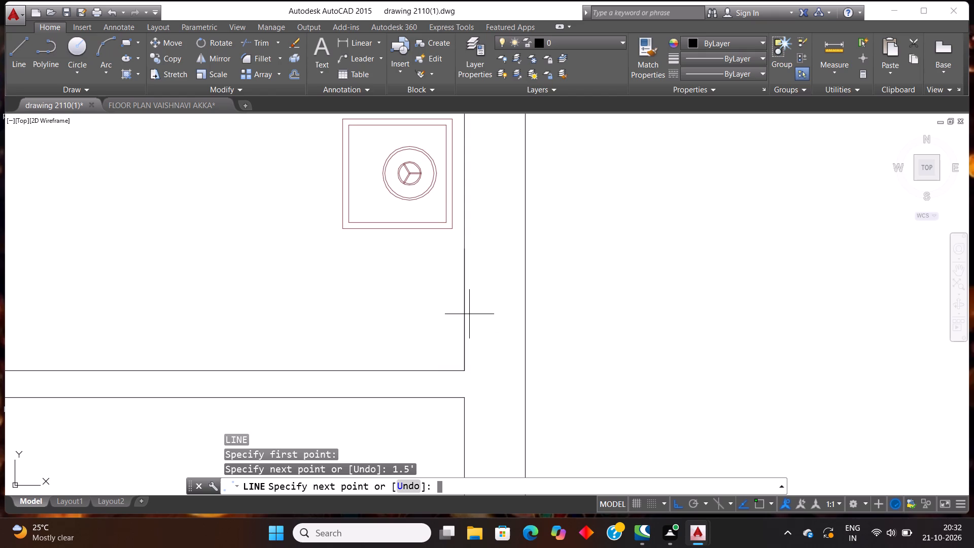
pyautogui.scroll(-2, 334, 246)
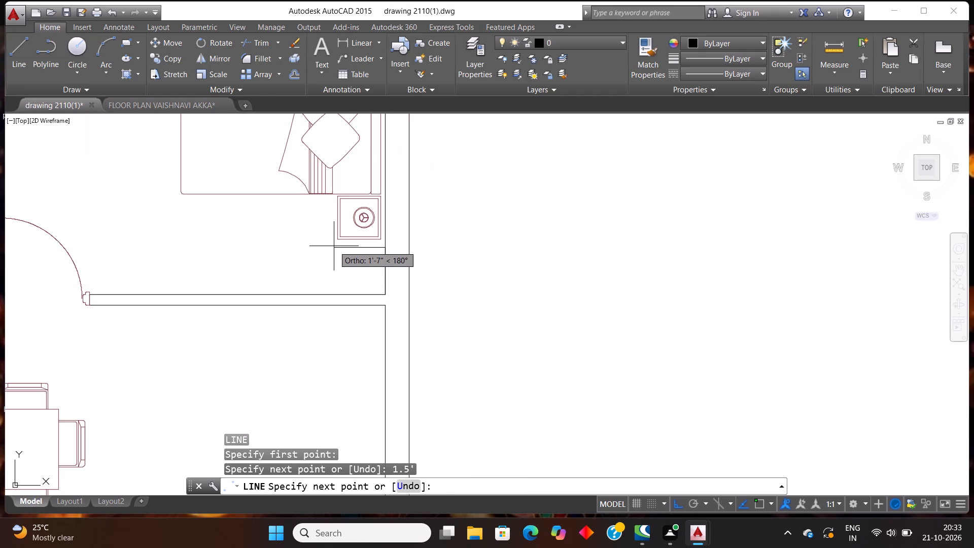
pyautogui.scroll(-2, 334, 246)
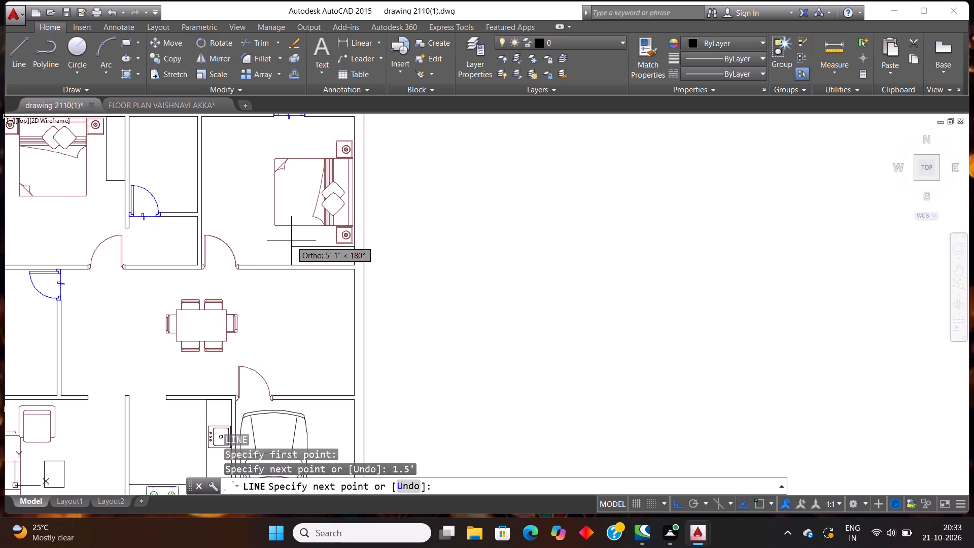
pyautogui.click(281, 241)
pyautogui.click(279, 298)
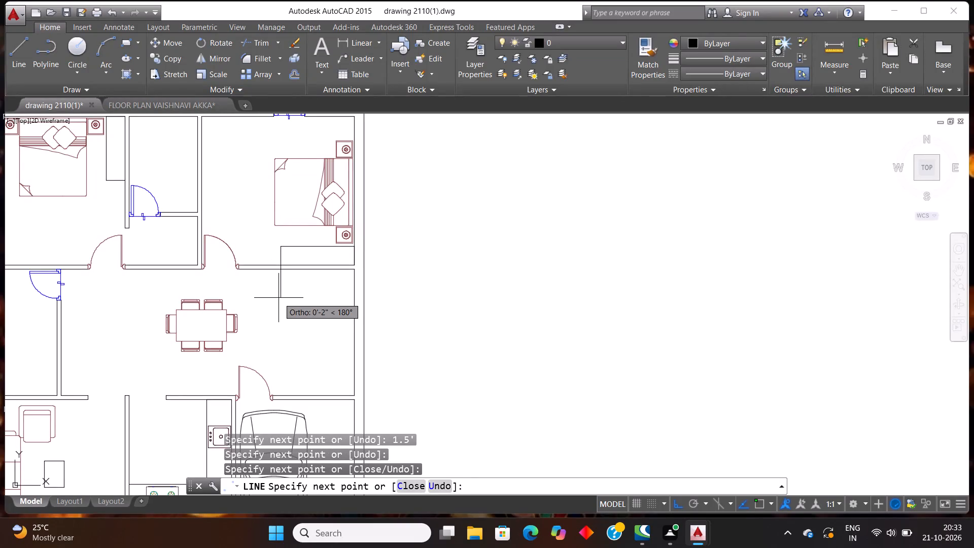
pyautogui.press('Escape')
pyautogui.press('Escape')
# Trim the new vertical line below and inside the bottom wall, leaving a narrow closed rectangle along the right bedroom's bottom wall.
pyautogui.write('tr')
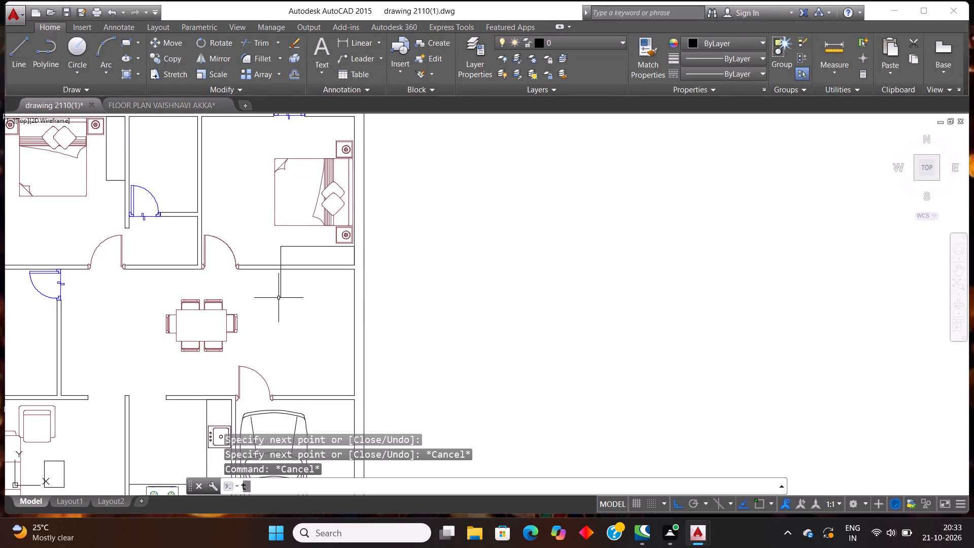
pyautogui.press('Return')
pyautogui.press('Return')
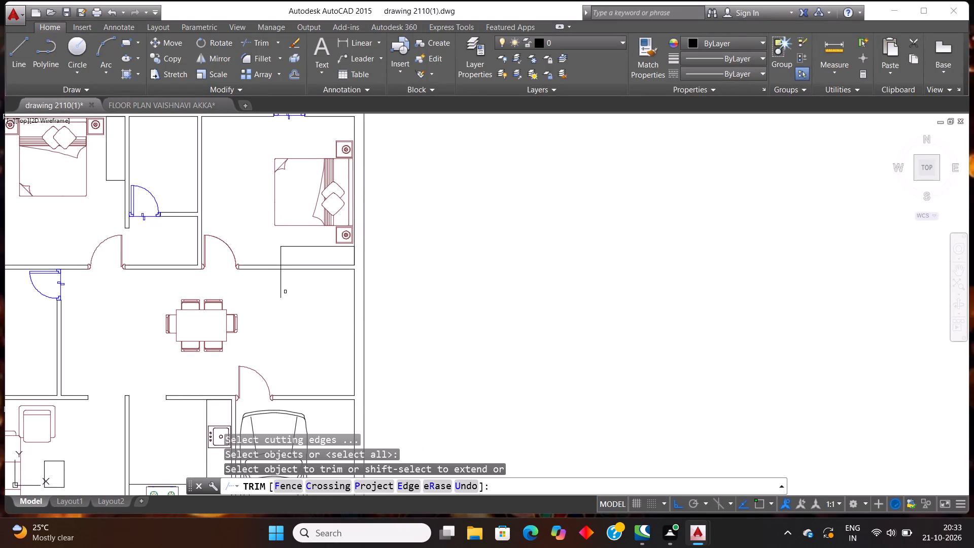
pyautogui.moveTo(286, 291); pyautogui.dragTo(273, 293)
pyautogui.click(259, 295)
pyautogui.scroll(2, 267, 285)
pyautogui.scroll(2, 295, 249)
pyautogui.click(286, 258)
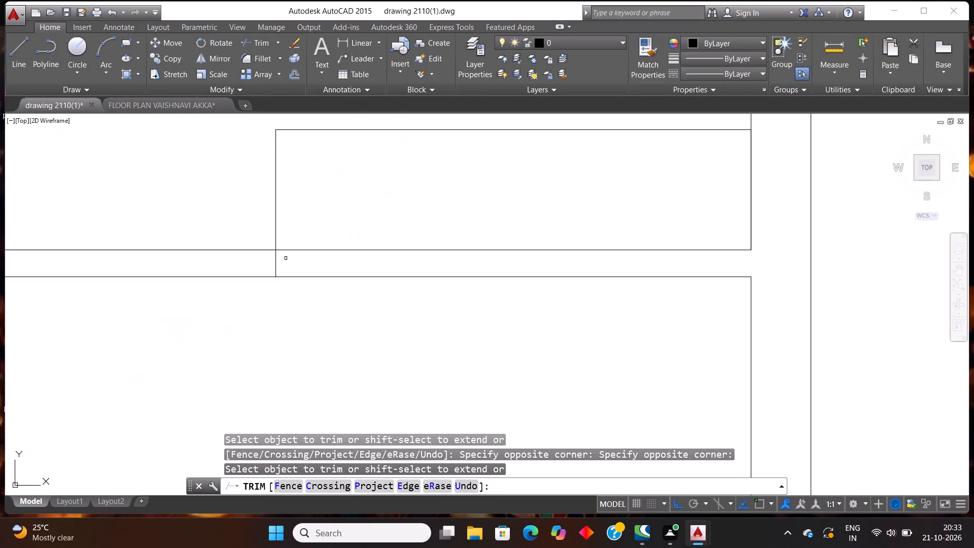
pyautogui.click(264, 258)
pyautogui.scroll(-3, 332, 333)
pyautogui.scroll(-1, 423, 306)
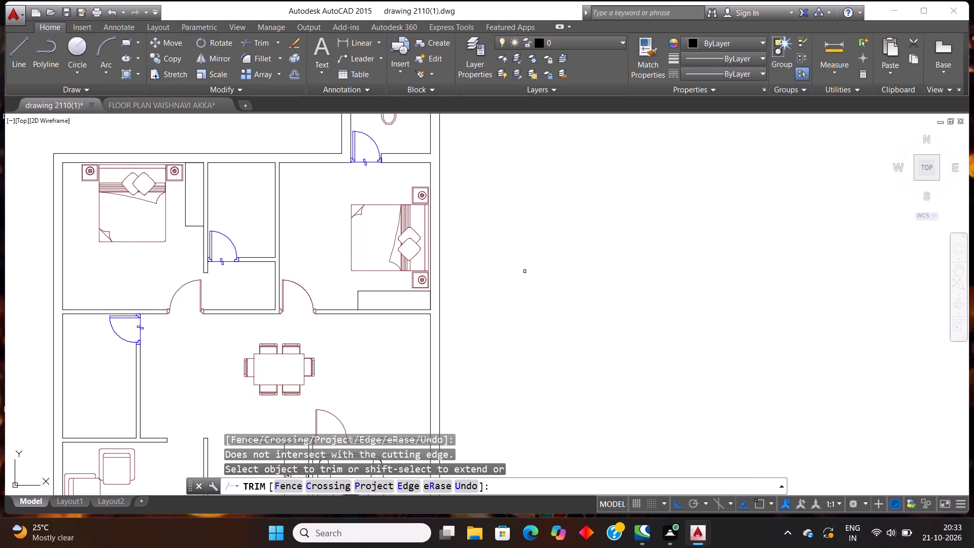
pyautogui.scroll(-2, 415, 280)
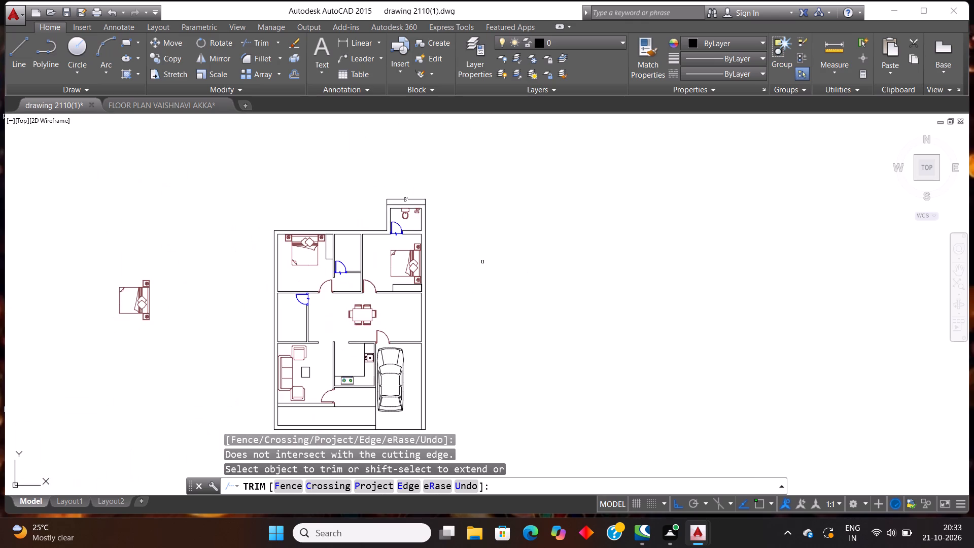
pyautogui.press('Escape')
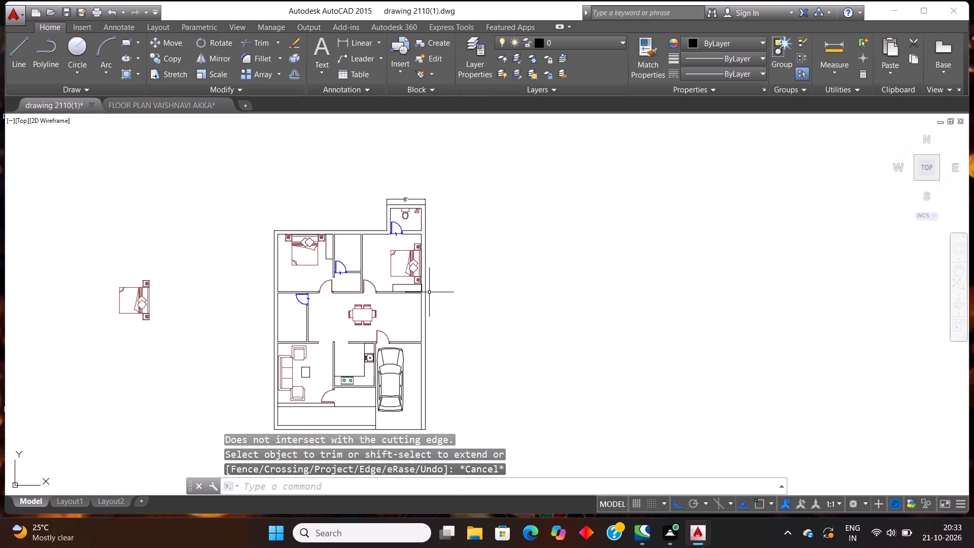
# Assign both bedroom wall-unit outlines and the living-room table rectangle to the 00 FURNITURE layer.
pyautogui.scroll(2, 329, 253)
pyautogui.click(321, 281)
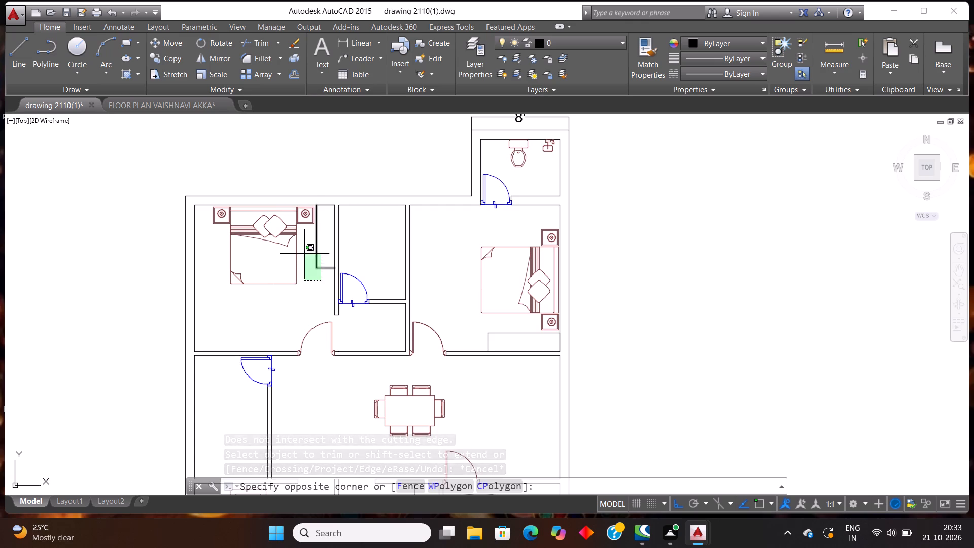
pyautogui.click(304, 254)
pyautogui.click(506, 345)
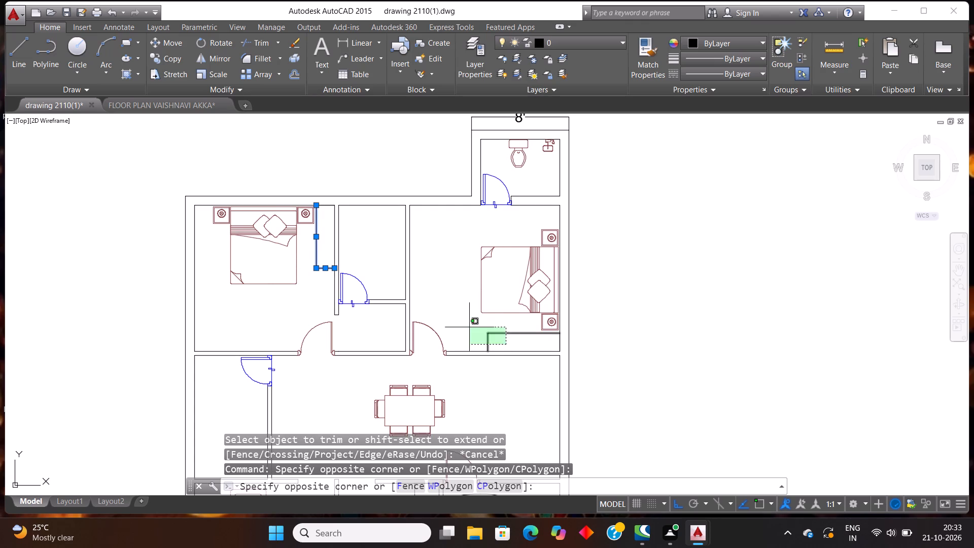
pyautogui.click(467, 325)
pyautogui.scroll(-4, 501, 322)
pyautogui.scroll(2, 479, 377)
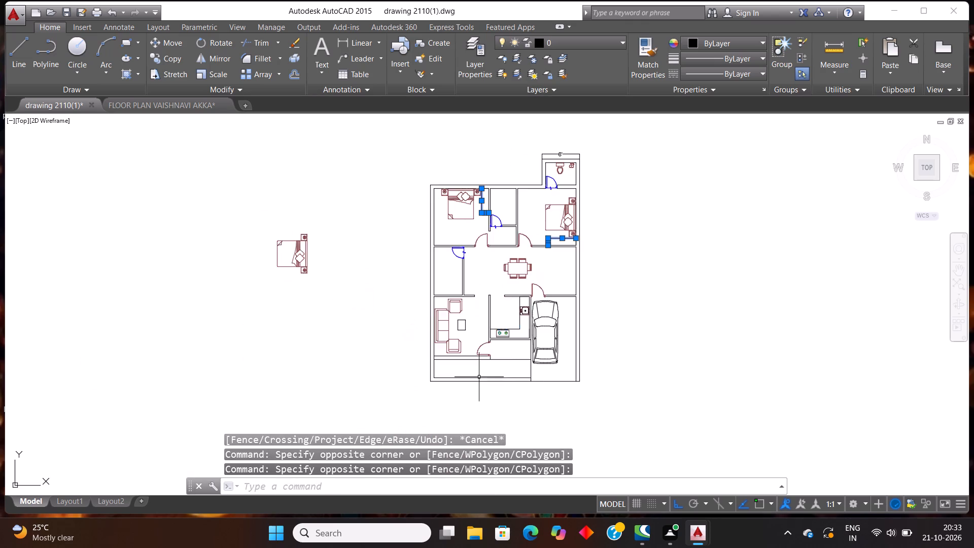
pyautogui.scroll(3, 485, 363)
pyautogui.scroll(-1, 467, 353)
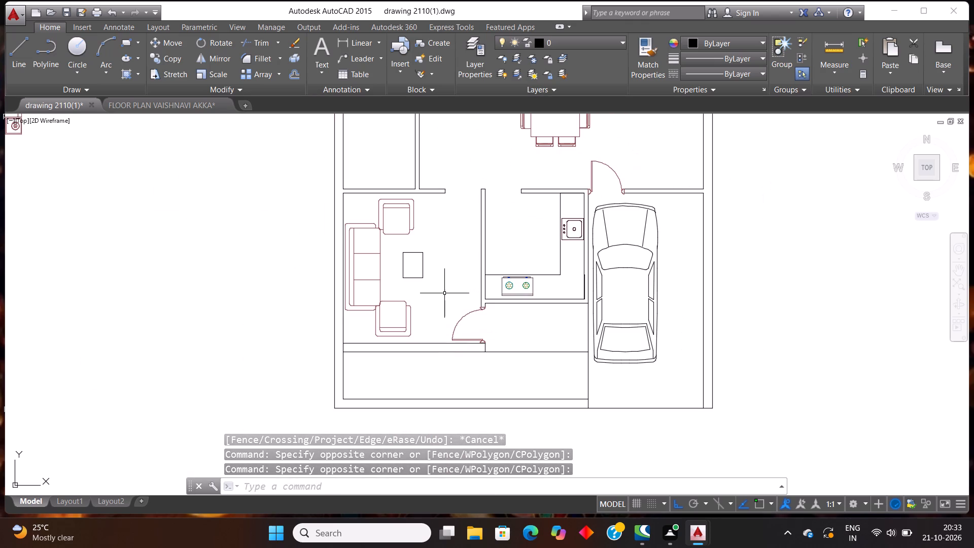
pyautogui.click(445, 288)
pyautogui.click(396, 257)
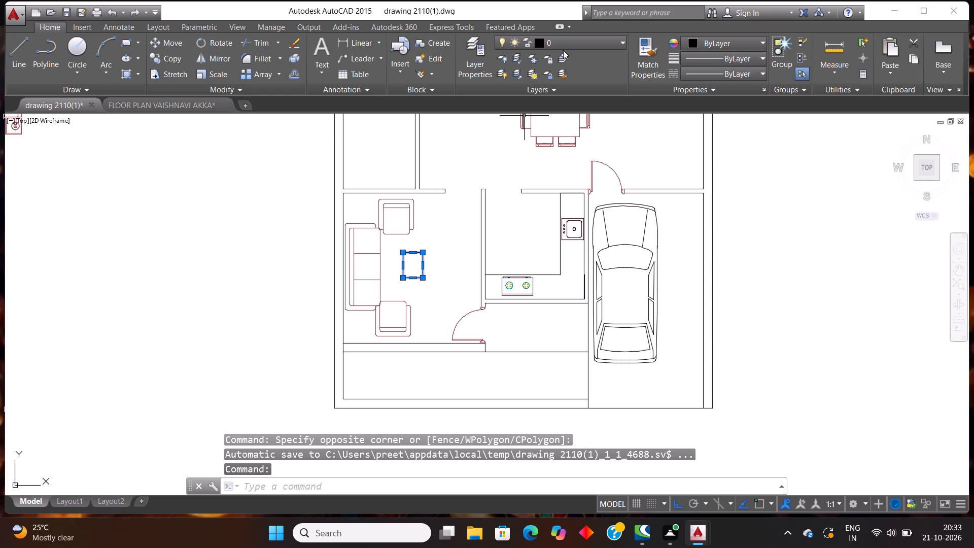
pyautogui.click(568, 48)
pyautogui.click(569, 53)
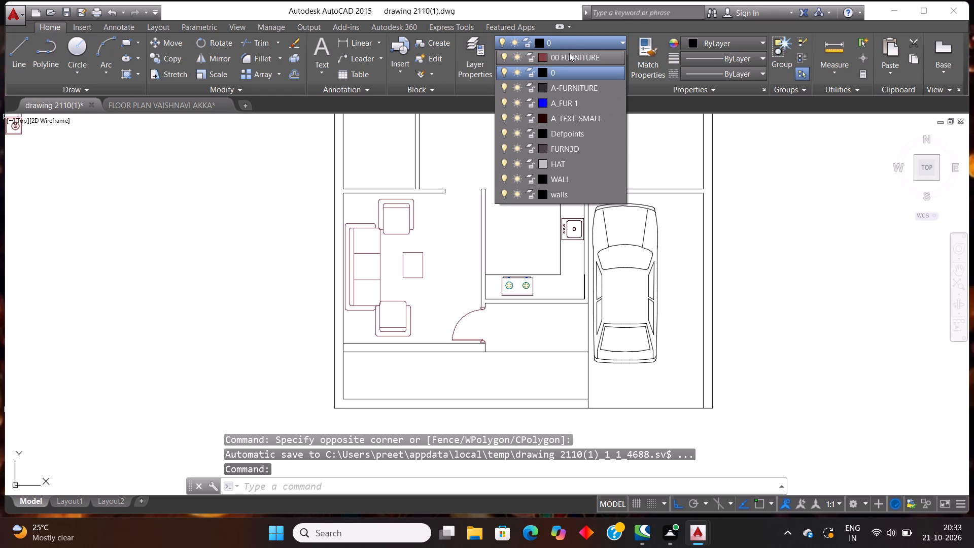
pyautogui.click(613, 133)
pyautogui.press('Escape')
pyautogui.press('Escape')
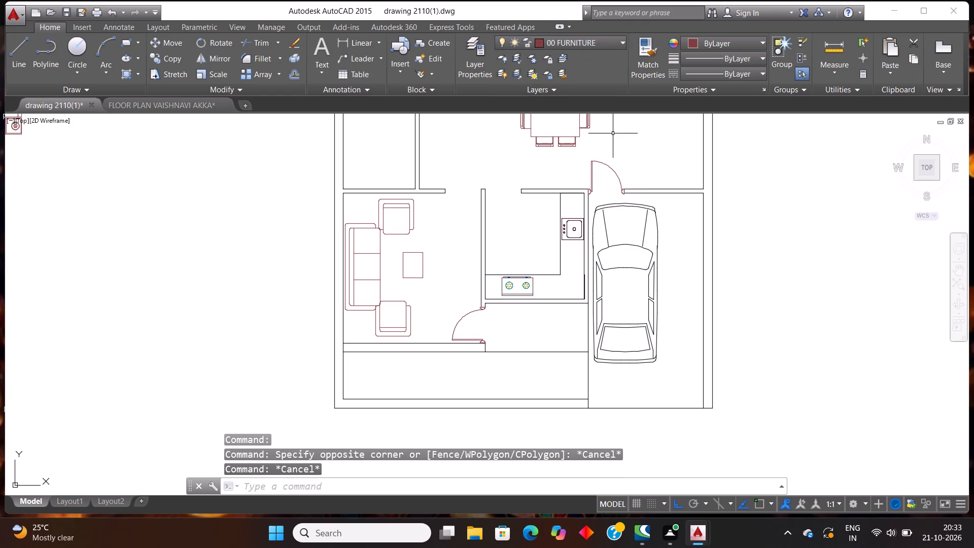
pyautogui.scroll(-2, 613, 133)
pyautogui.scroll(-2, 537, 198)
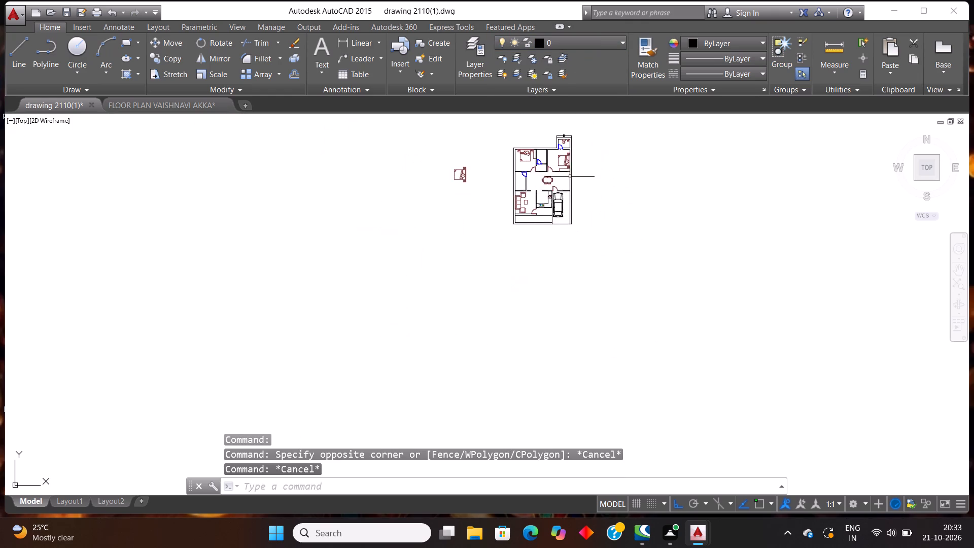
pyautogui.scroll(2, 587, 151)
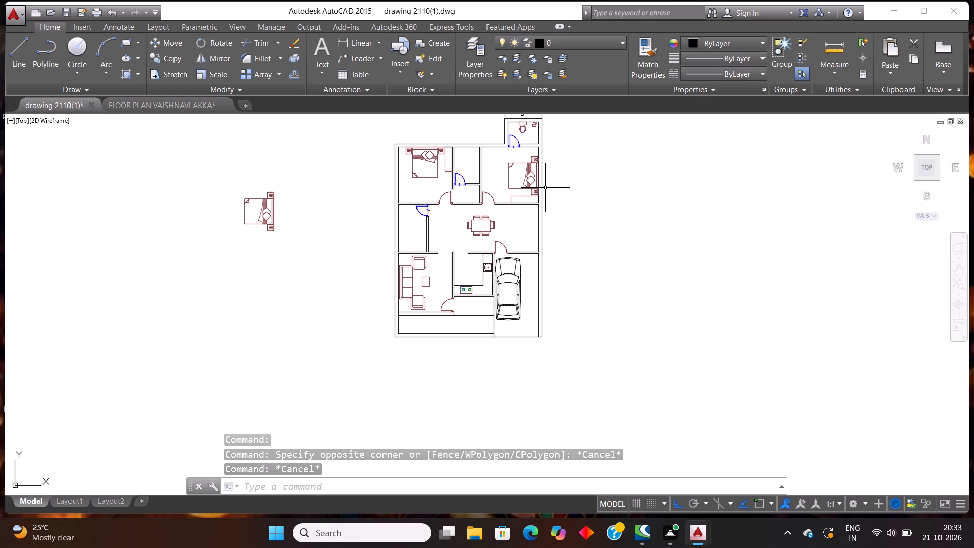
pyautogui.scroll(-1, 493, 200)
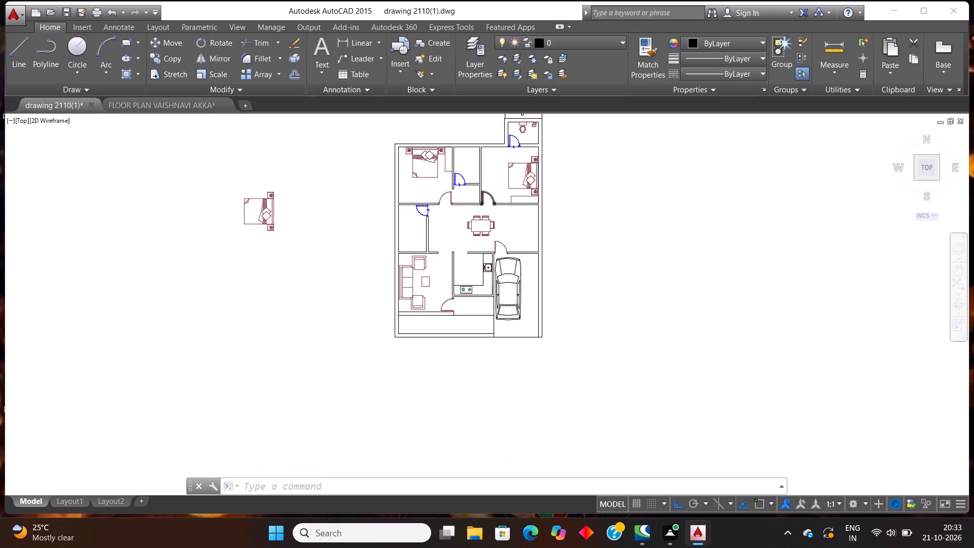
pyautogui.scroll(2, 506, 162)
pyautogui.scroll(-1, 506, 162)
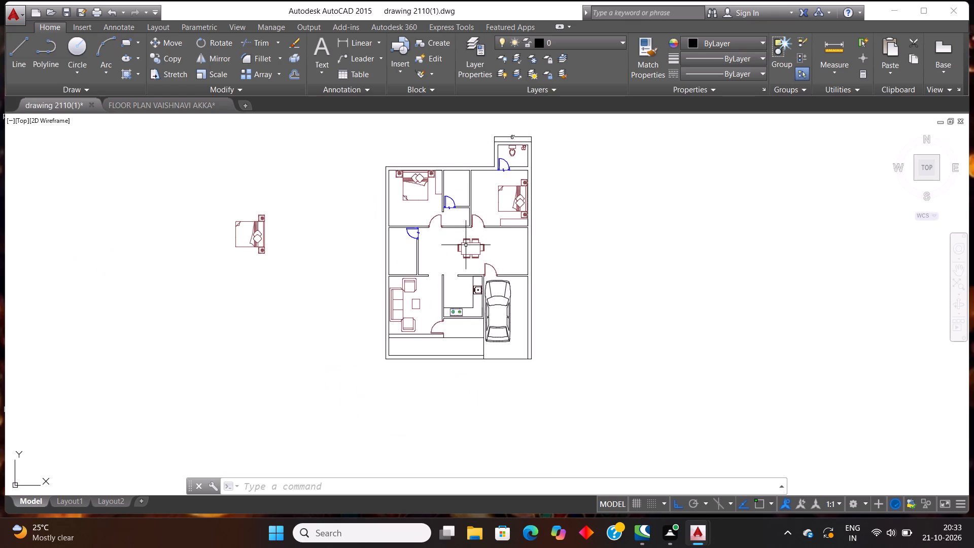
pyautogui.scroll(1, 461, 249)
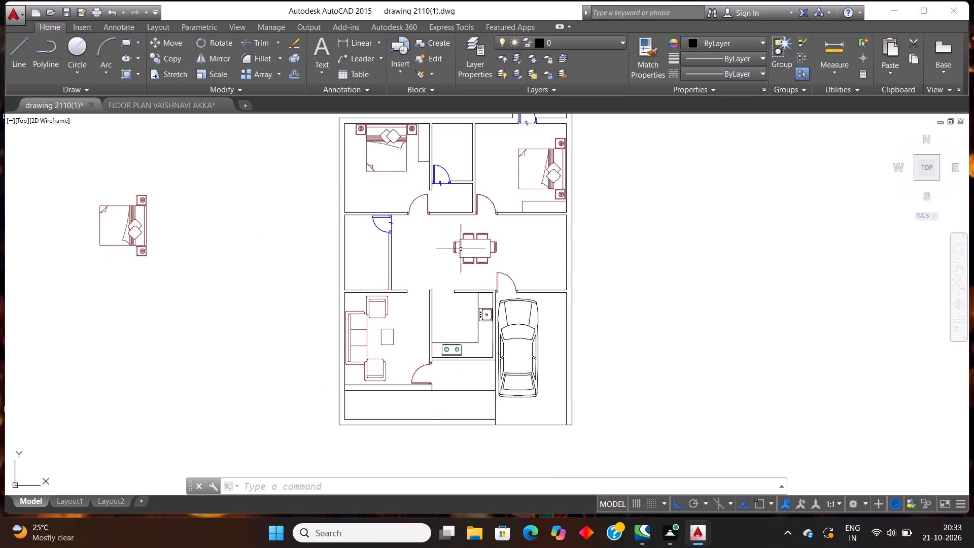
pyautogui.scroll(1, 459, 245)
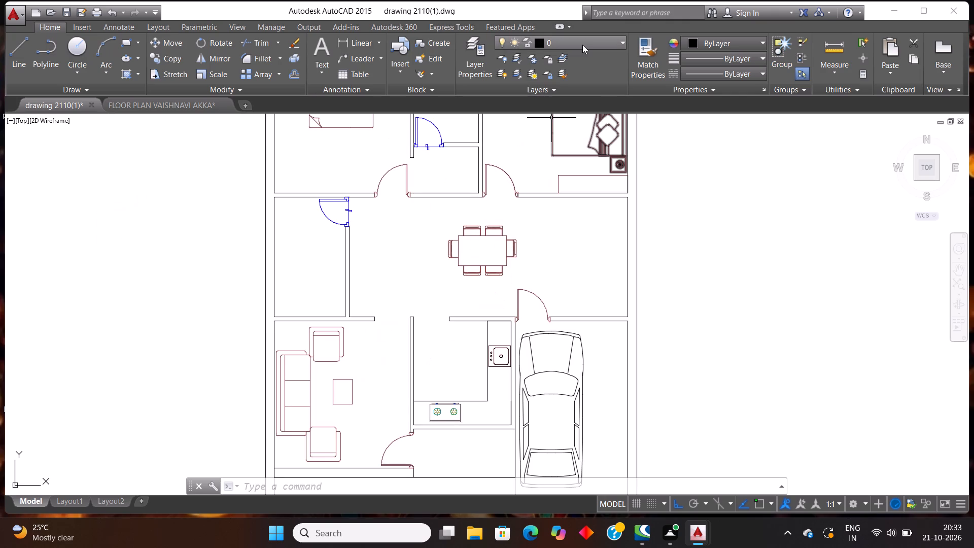
# Make Defpoints the current layer.
pyautogui.click(582, 45)
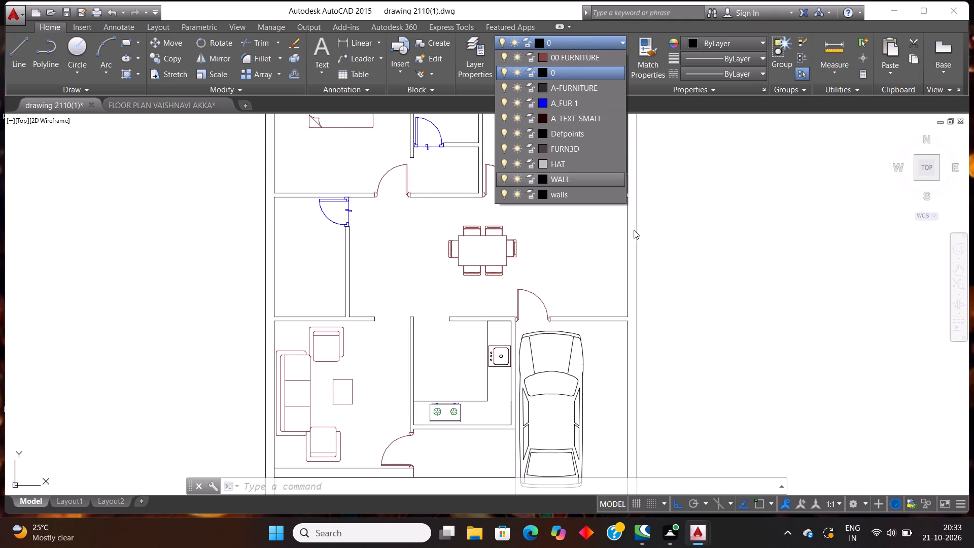
pyautogui.click(573, 134)
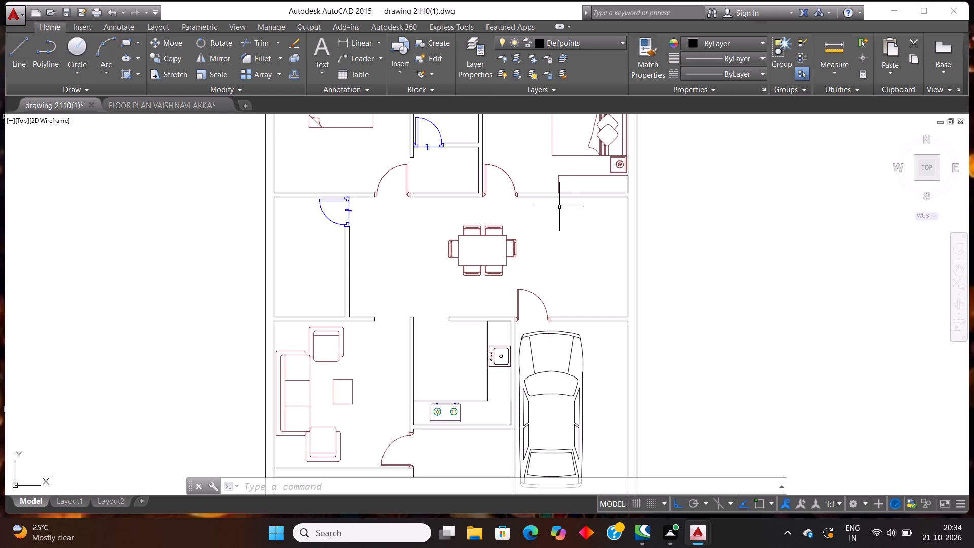
pyautogui.click(570, 40)
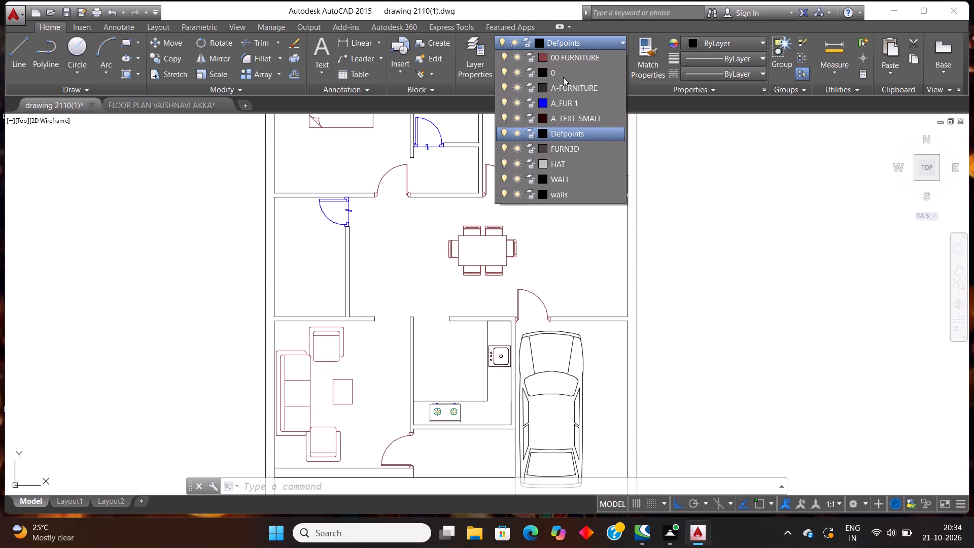
pyautogui.click(556, 136)
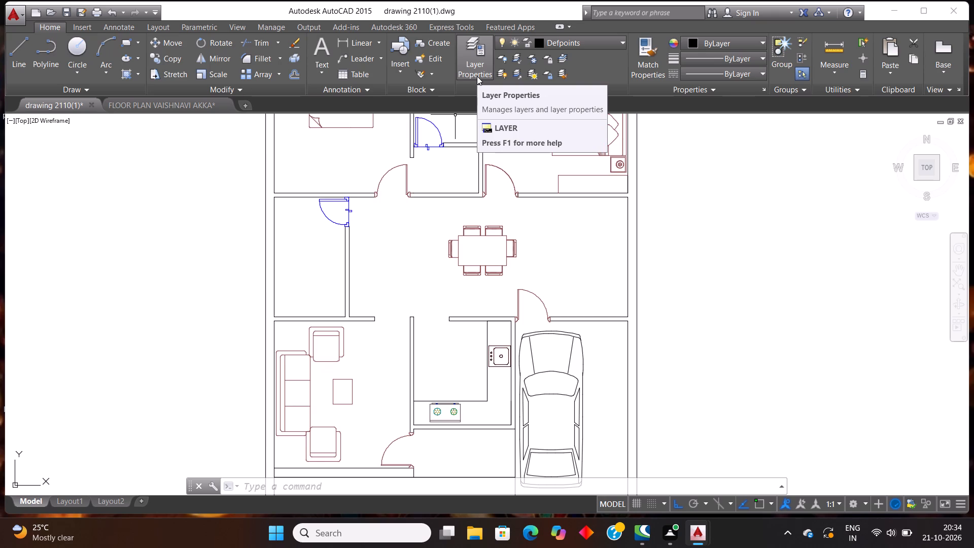
# Open the Layer Properties Manager and look through the drawing's layers and their colours, linetypes and lineweights.
pyautogui.click(477, 76)
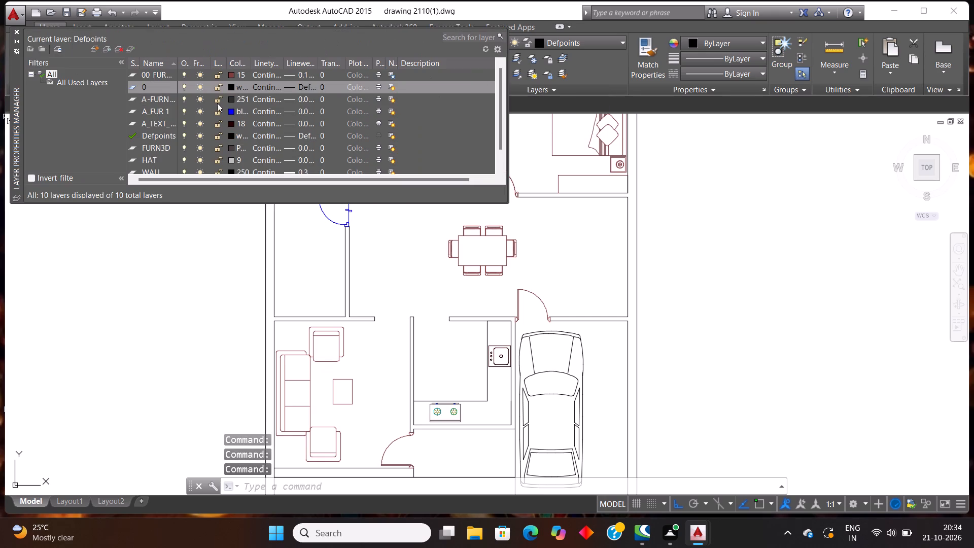
pyautogui.scroll(-5, 287, 102)
pyautogui.scroll(2, 260, 120)
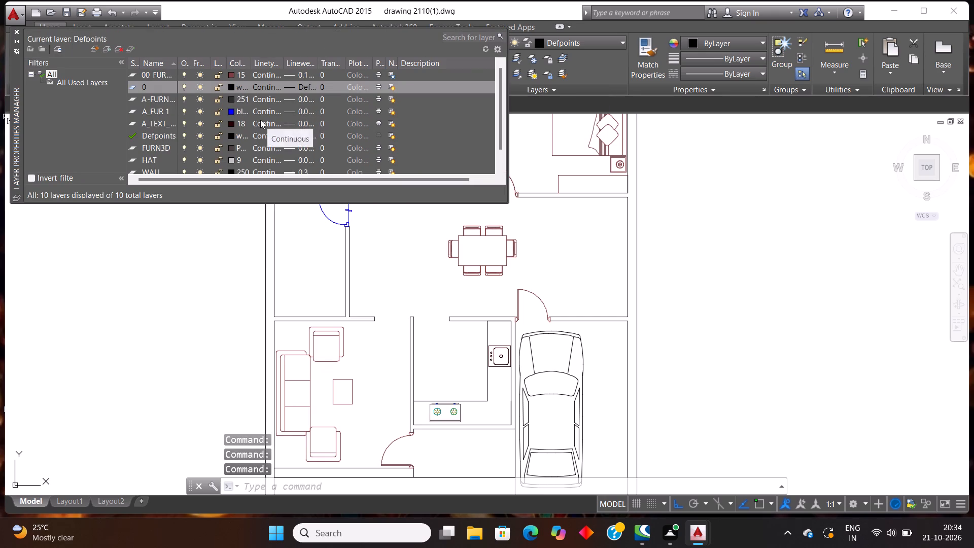
pyautogui.scroll(1, 260, 120)
pyautogui.scroll(-2, 259, 120)
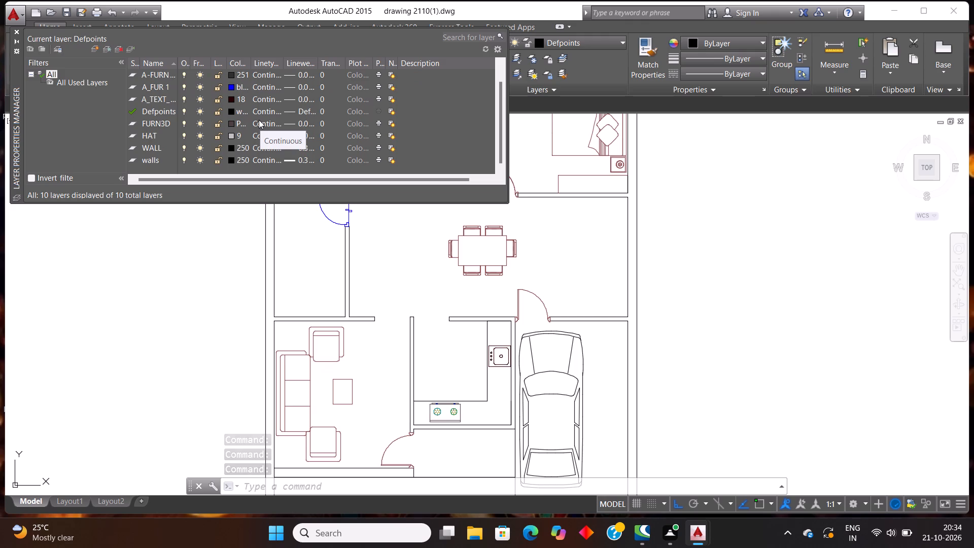
pyautogui.scroll(-2, 259, 120)
pyautogui.scroll(3, 259, 120)
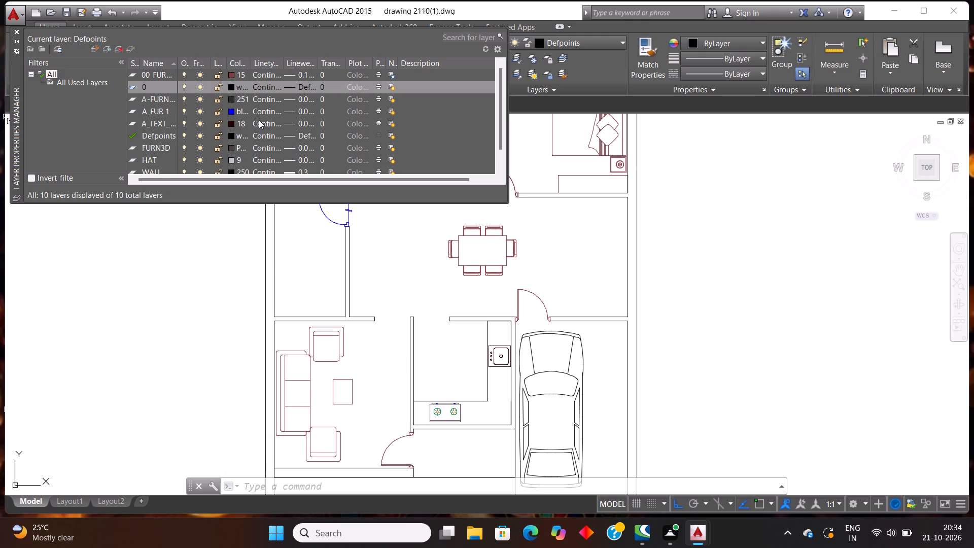
pyautogui.scroll(2, 259, 120)
# Load the ACAD_ISO02W100 (ISO dash) linetype and assign it to the Defpoints layer.
pyautogui.click(263, 138)
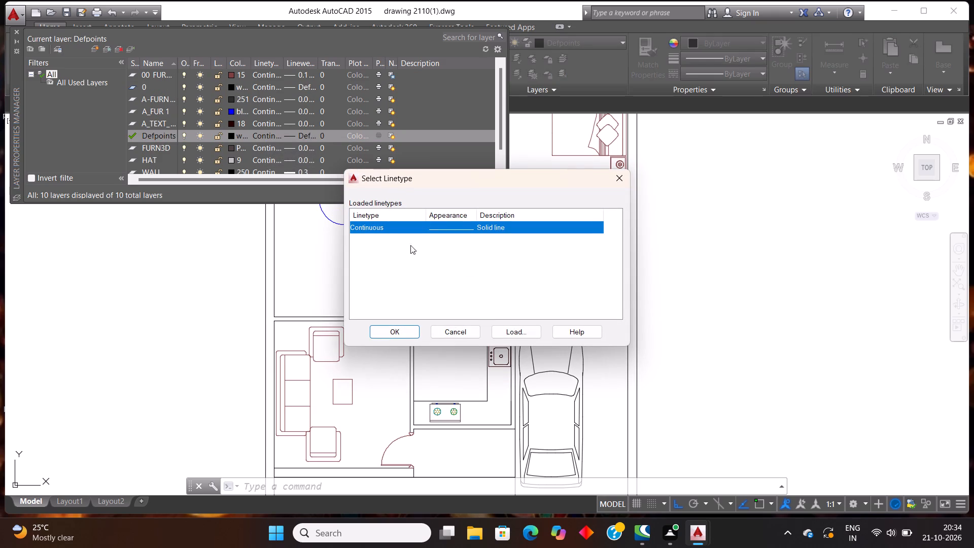
pyautogui.click(514, 337)
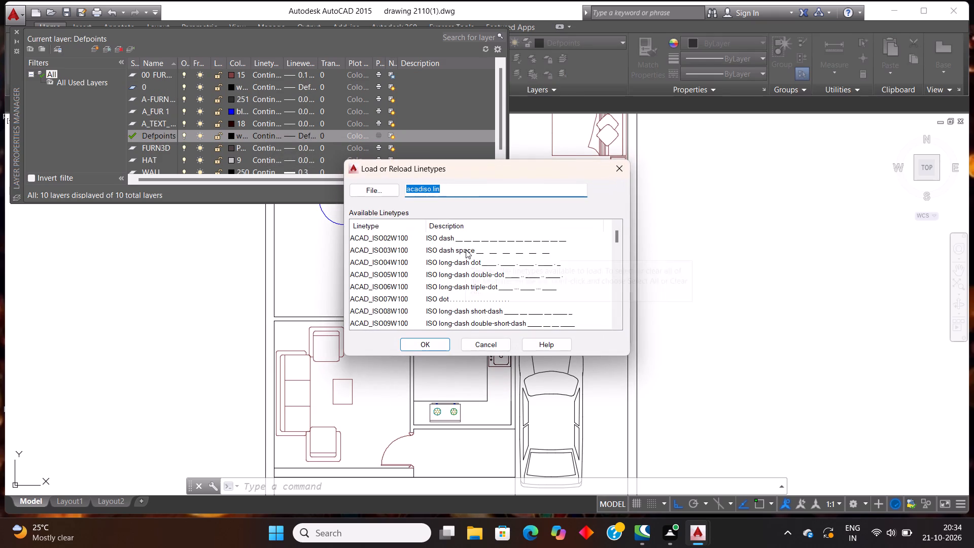
pyautogui.click(493, 238)
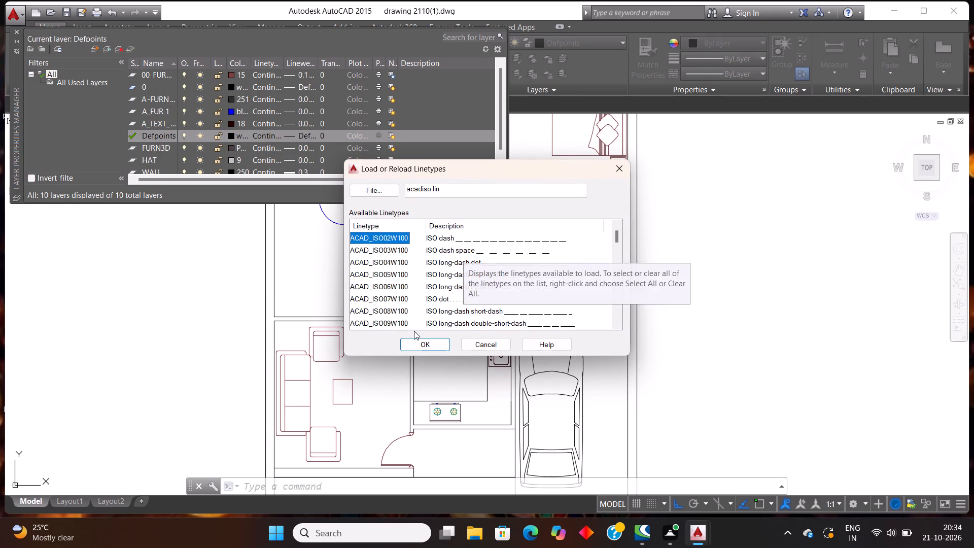
pyautogui.click(414, 339)
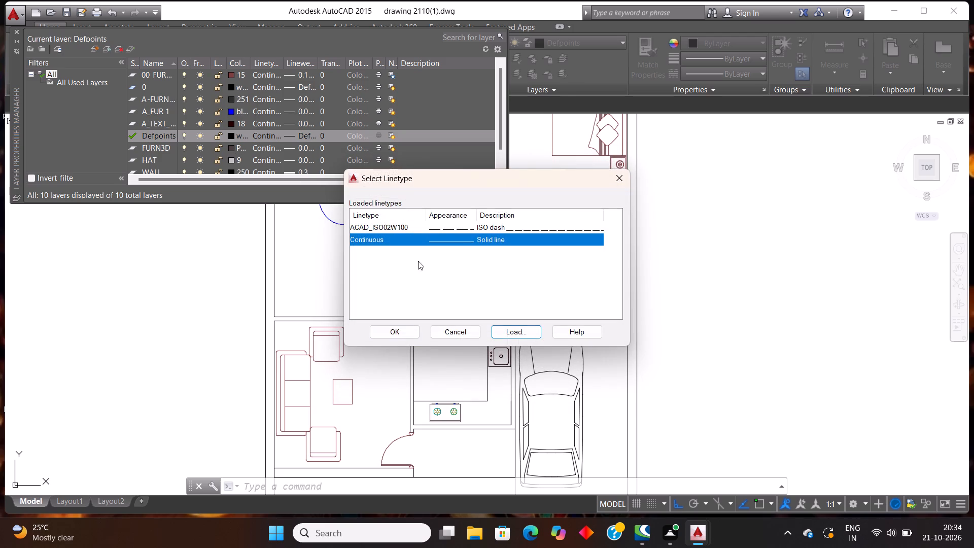
pyautogui.click(447, 228)
pyautogui.click(382, 330)
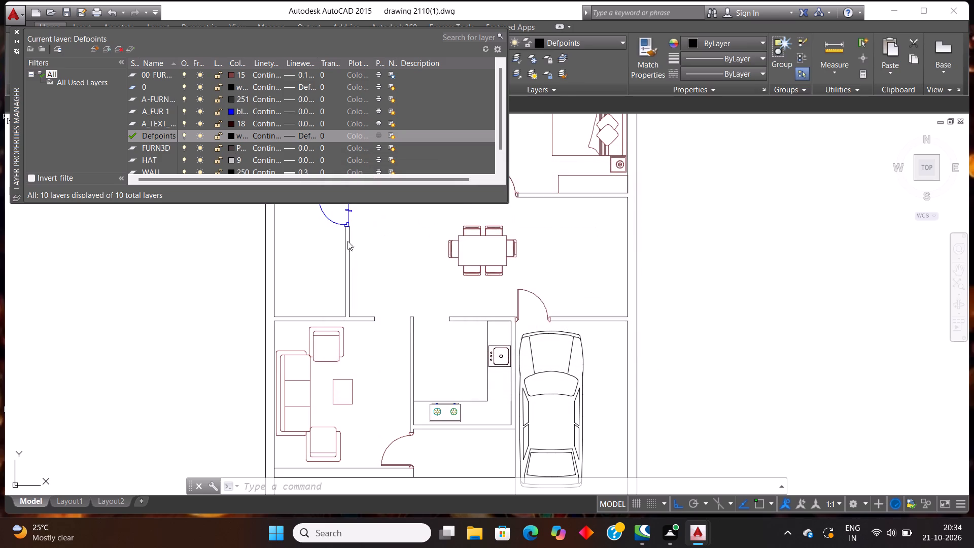
# Set the Defpoints layer's colour to 220 and close the layer manager.
pyautogui.click(231, 136)
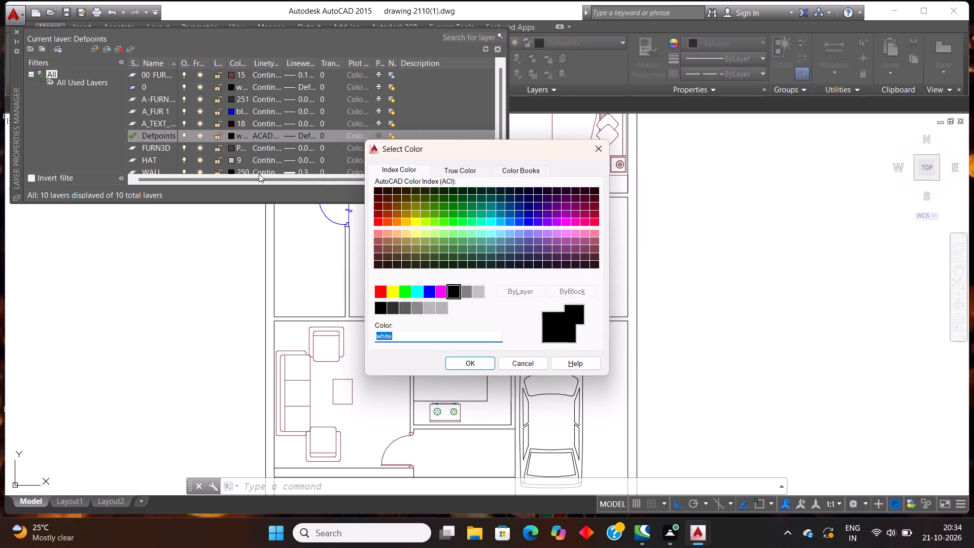
pyautogui.click(579, 222)
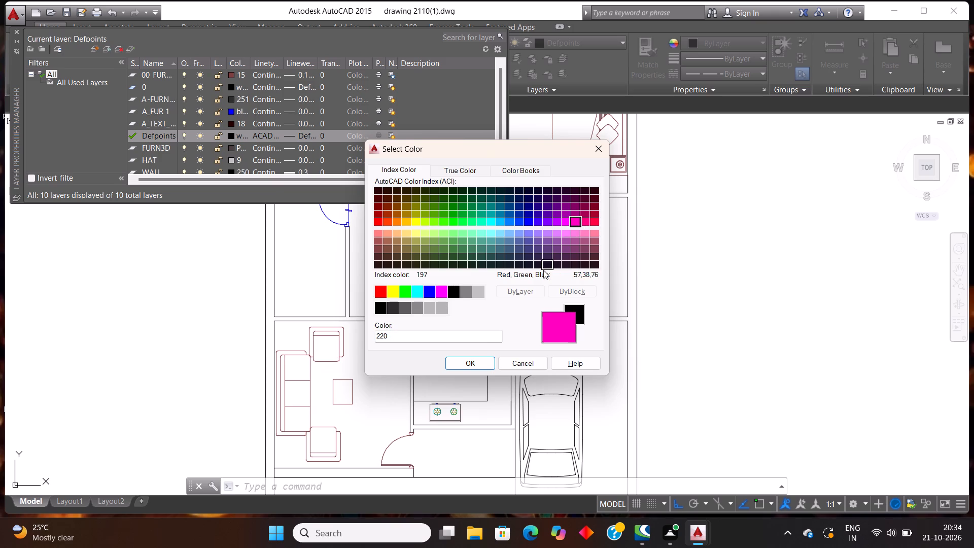
pyautogui.click(468, 363)
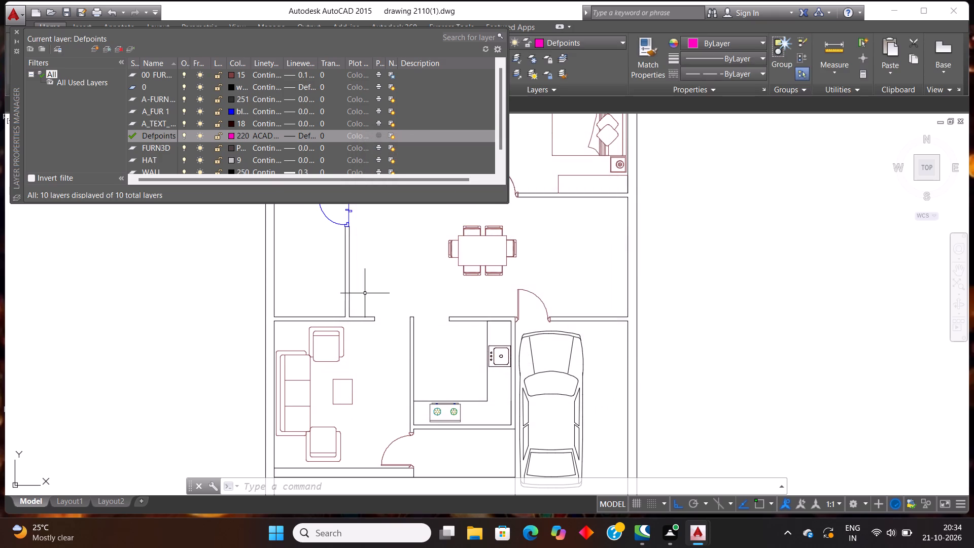
pyautogui.click(17, 32)
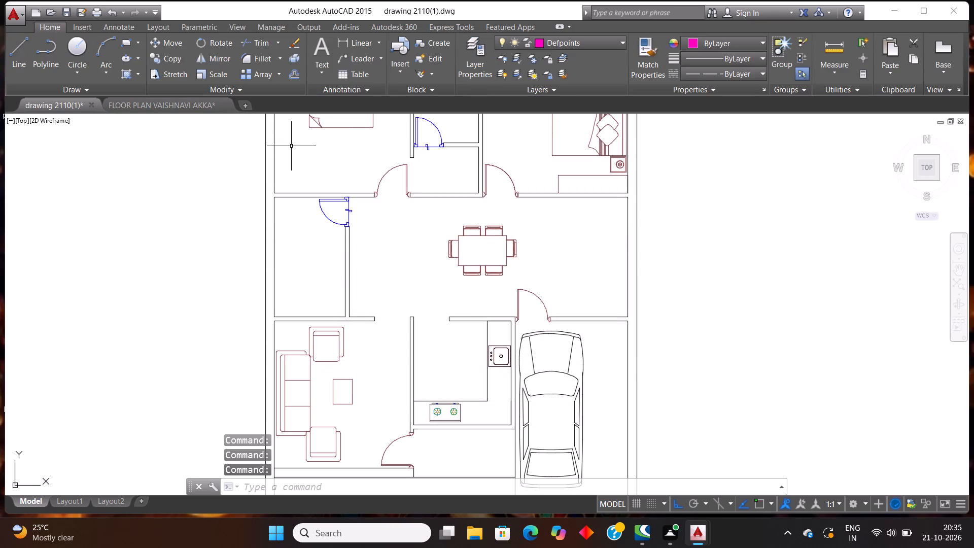
# Draw a horizontal line from the wall end across the living-room opening, extending past the living room–kitchen partition wall.
pyautogui.scroll(1, 385, 306)
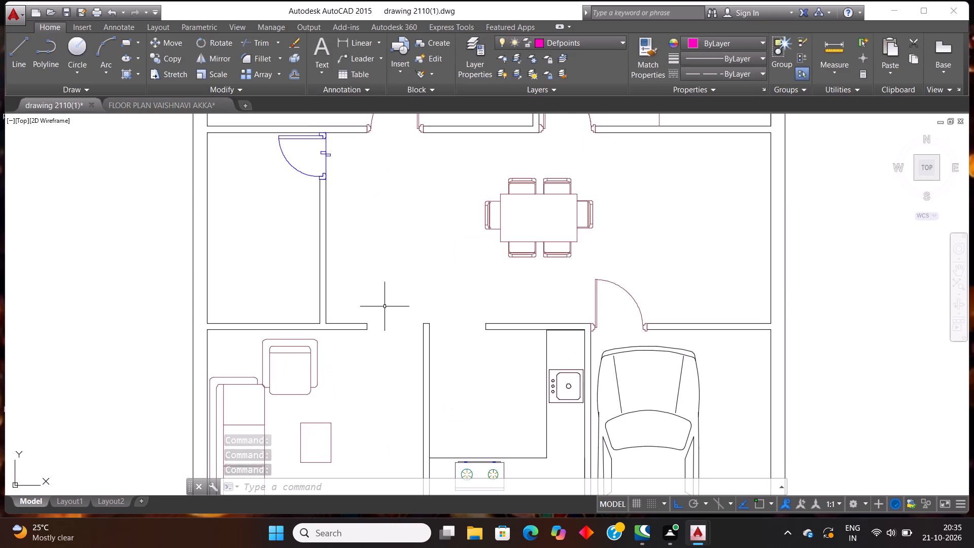
pyautogui.scroll(-2, 385, 306)
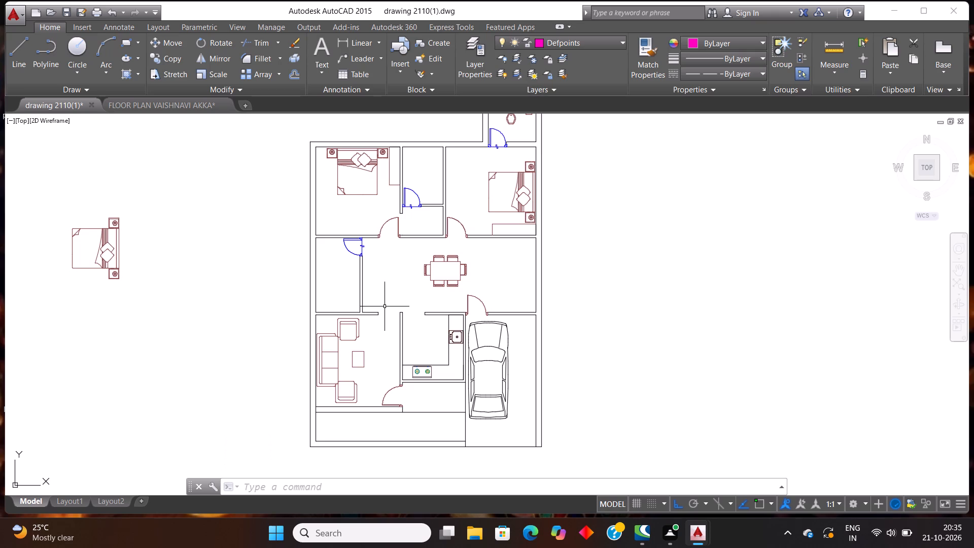
pyautogui.scroll(1, 376, 348)
pyautogui.press('l')
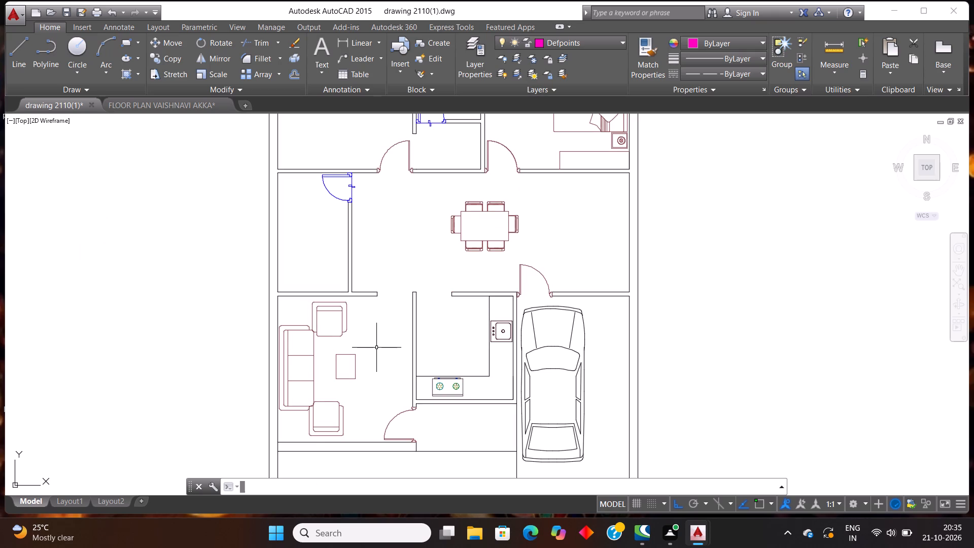
pyautogui.press('Return')
pyautogui.scroll(2, 363, 339)
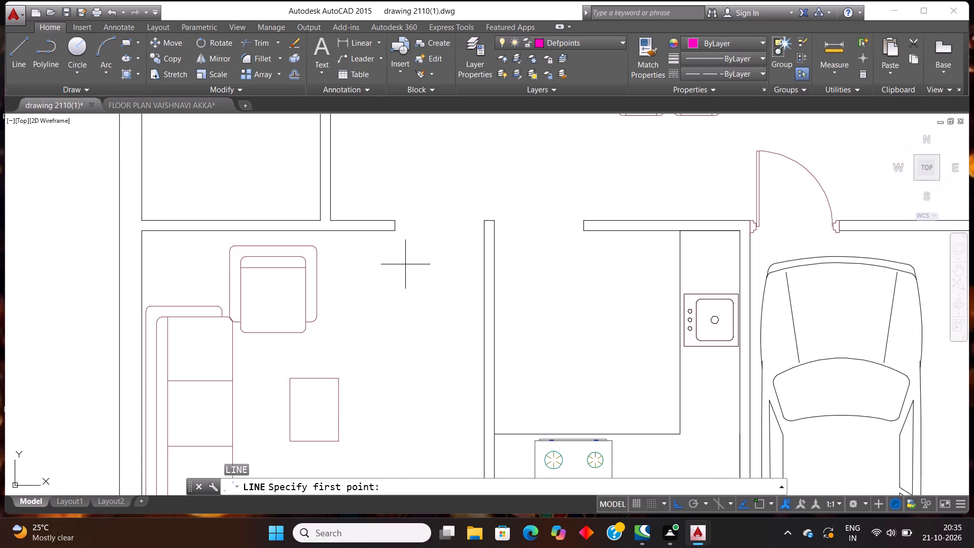
pyautogui.scroll(2, 406, 238)
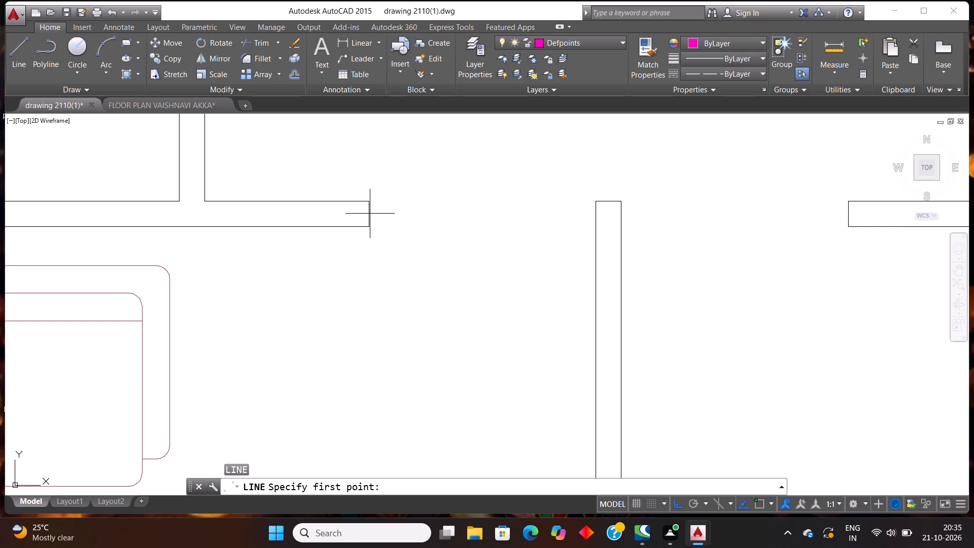
pyautogui.click(369, 214)
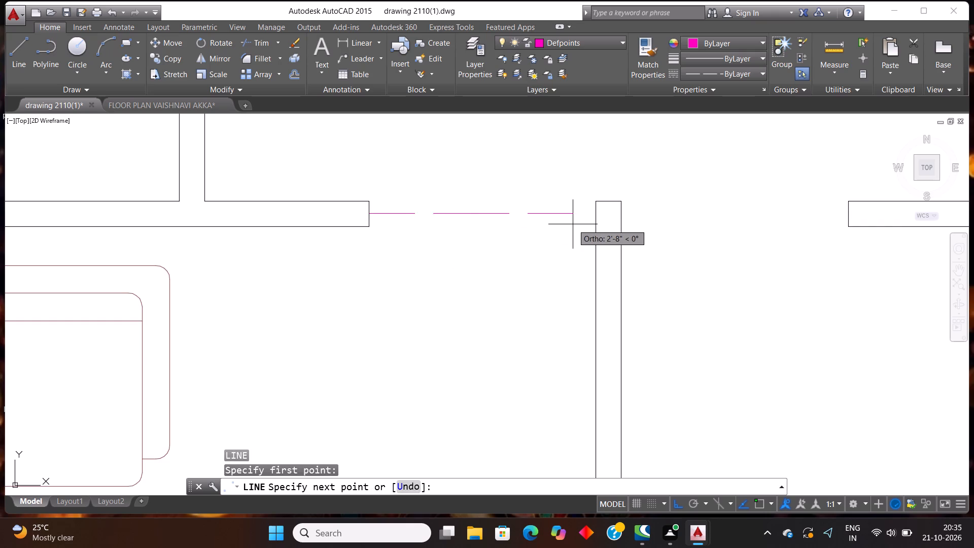
pyautogui.click(674, 215)
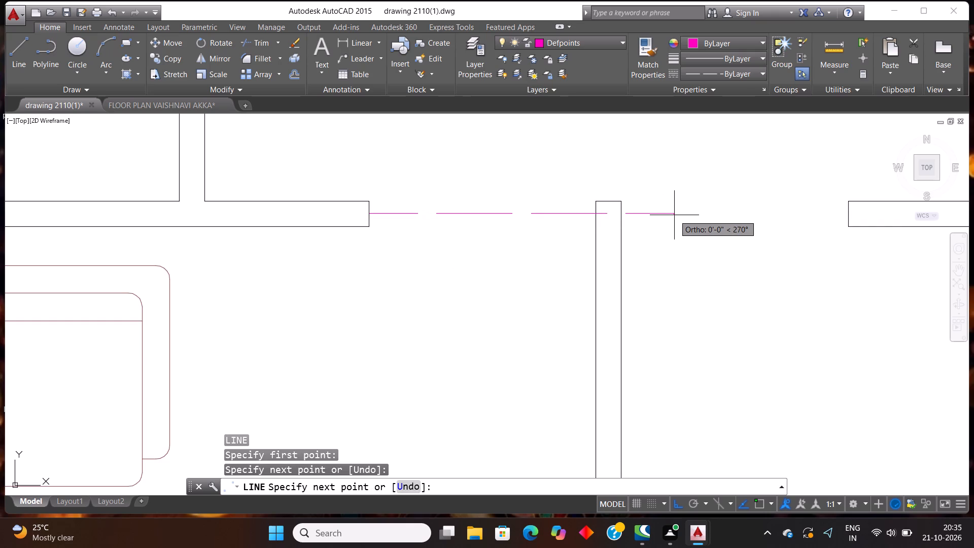
pyautogui.press('Escape')
# Trim the dashed line beyond and inside the partition wall so it spans only the living-room opening.
pyautogui.write('tr')
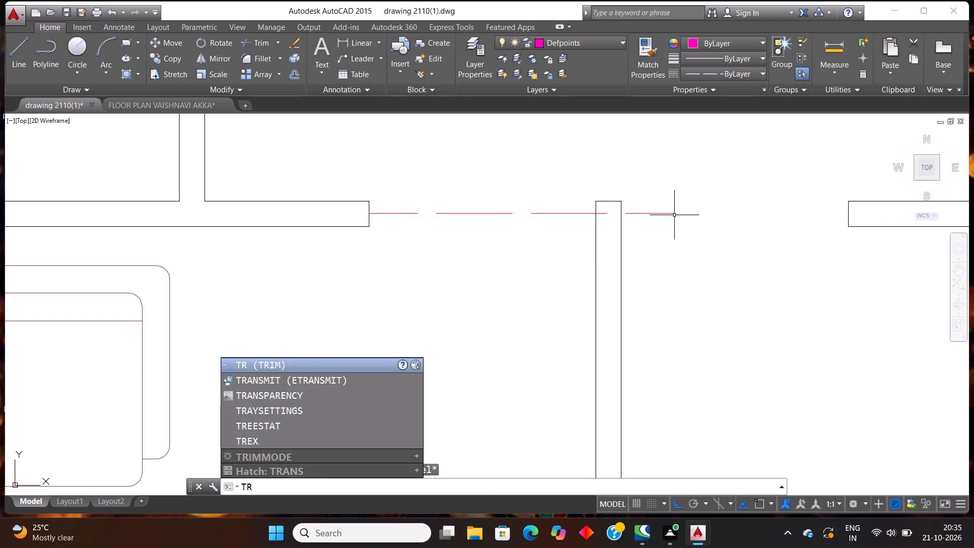
pyautogui.press('Return')
pyautogui.press('Return')
pyautogui.click(677, 231)
pyautogui.click(651, 195)
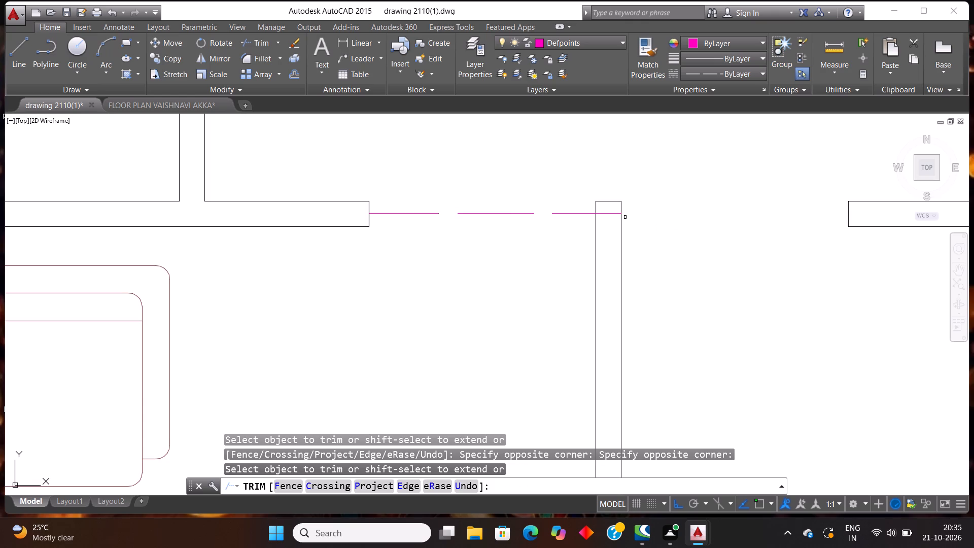
pyautogui.click(612, 221)
pyautogui.click(607, 211)
pyautogui.scroll(-3, 629, 209)
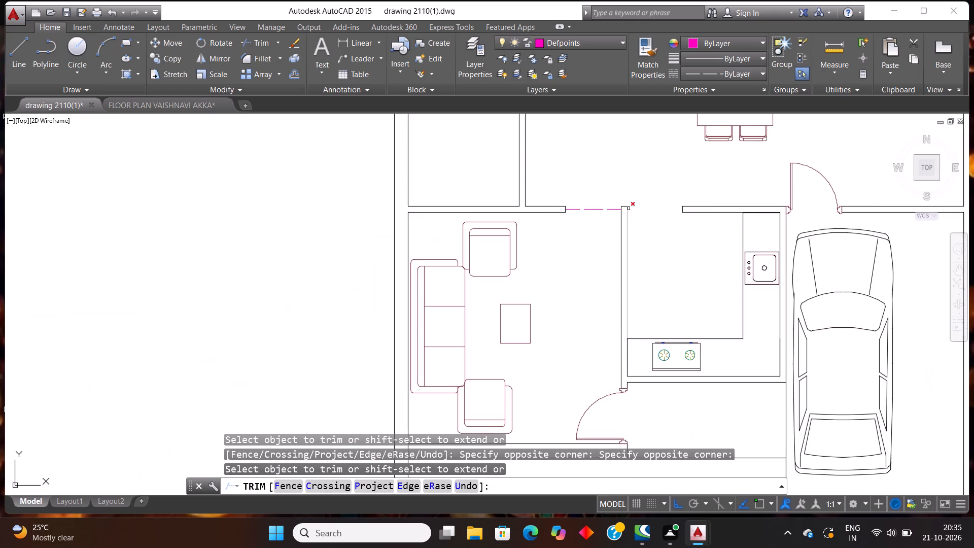
pyautogui.scroll(-2, 629, 209)
pyautogui.press('Escape')
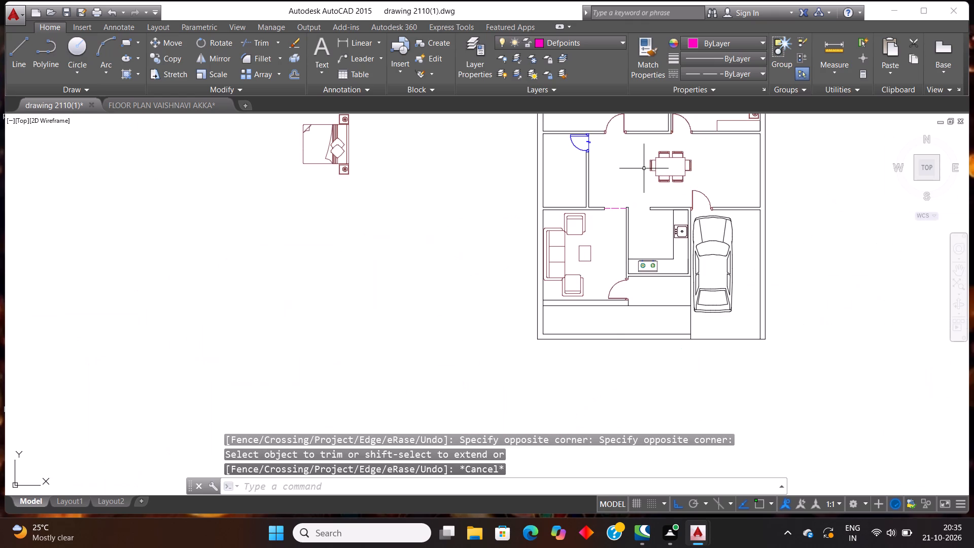
# Offset the dashed line in the living-room opening by 1" to both sides, making three parallel lines.
pyautogui.scroll(3, 644, 168)
pyautogui.write('off')
pyautogui.press('Return')
pyautogui.write('1"')
pyautogui.press('Return')
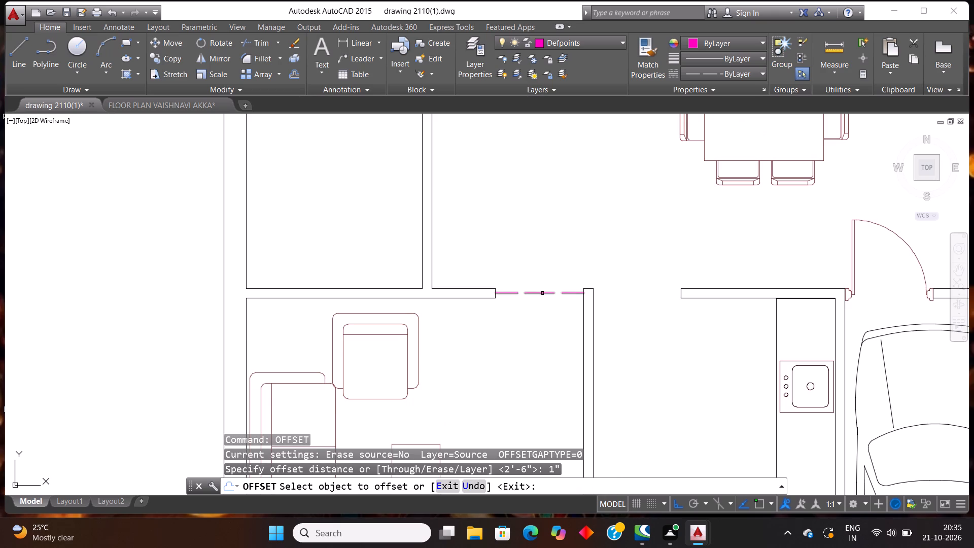
pyautogui.click(542, 293)
pyautogui.click(540, 281)
pyautogui.click(541, 294)
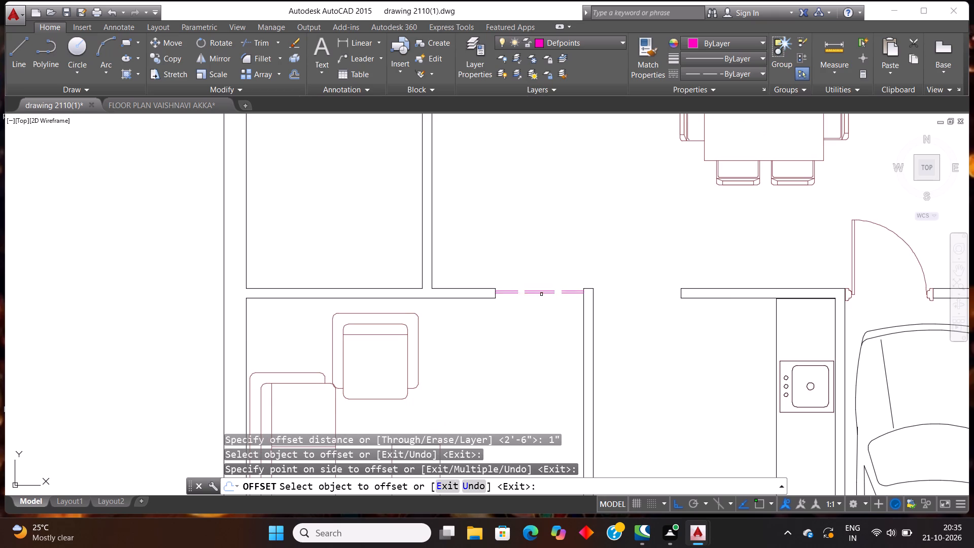
pyautogui.click(544, 314)
pyautogui.scroll(-1, 537, 259)
pyautogui.click(543, 305)
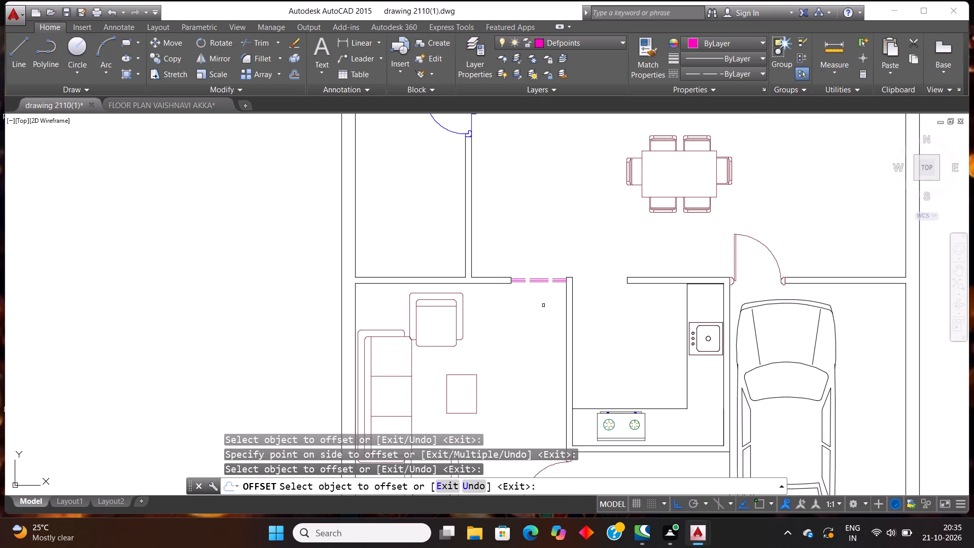
pyautogui.press('Escape')
pyautogui.press('Escape')
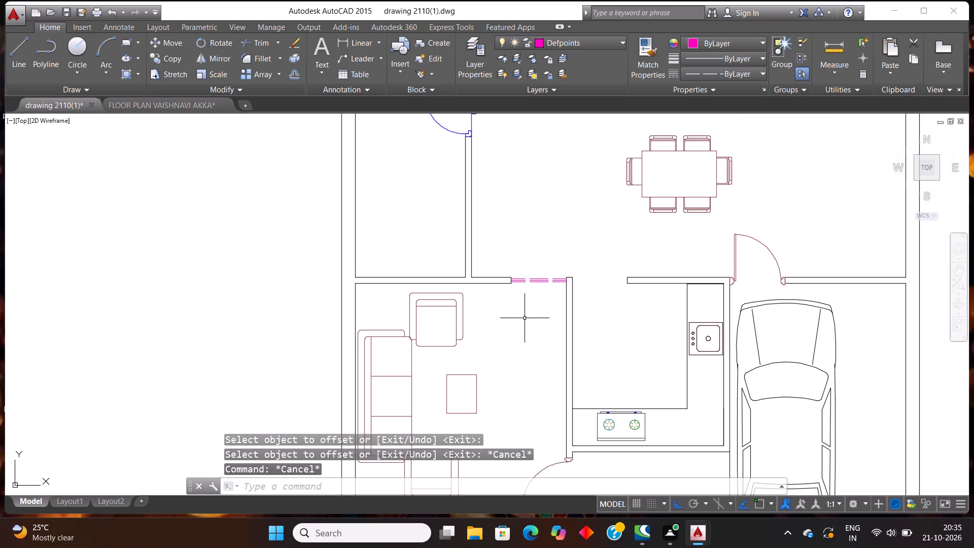
# Copy the three dashed lines and paste them into the kitchen opening, starting at the partition wall's kitchen-side face.
pyautogui.click(534, 317)
pyautogui.click(542, 243)
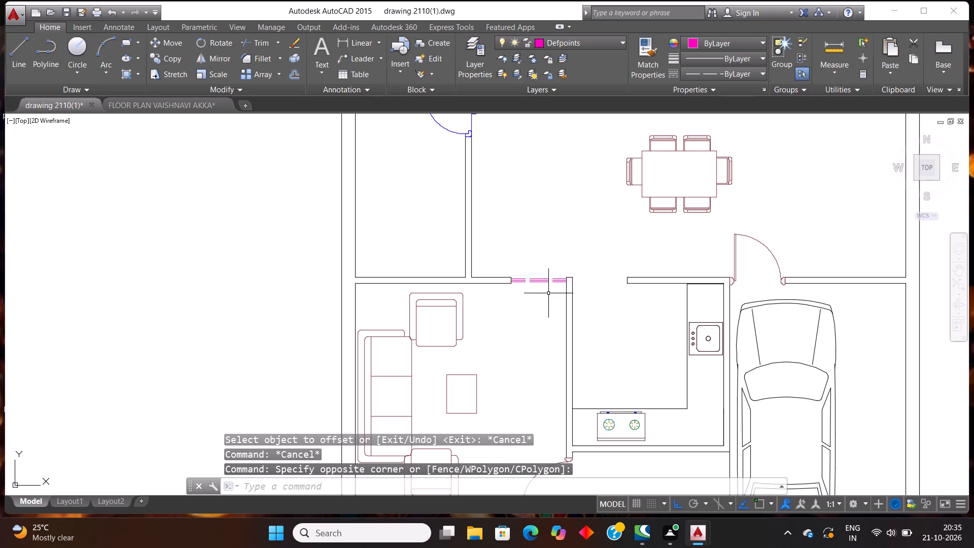
pyautogui.click(549, 295)
pyautogui.click(519, 239)
pyautogui.hotkey('ctrl', 'c')
pyautogui.hotkey('ctrl', 'v')
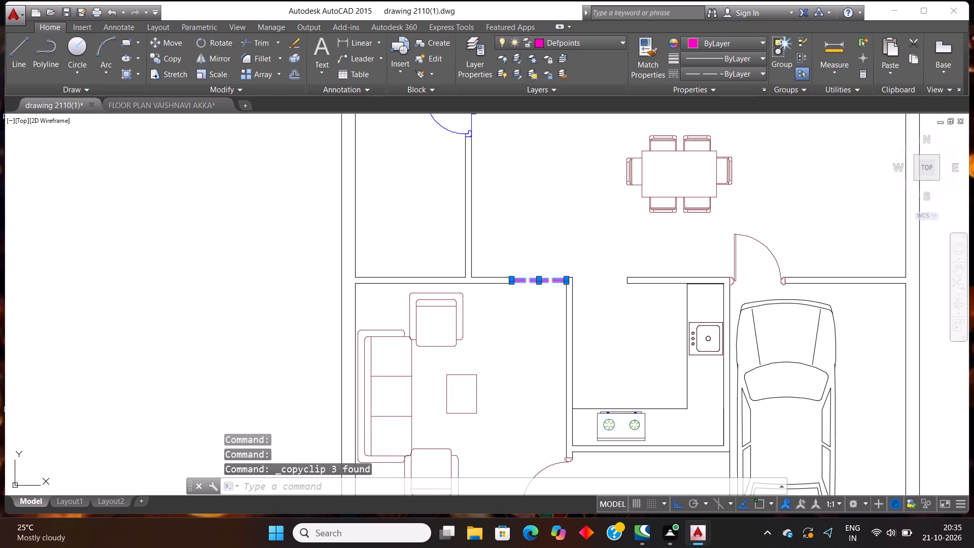
pyautogui.scroll(3, 596, 283)
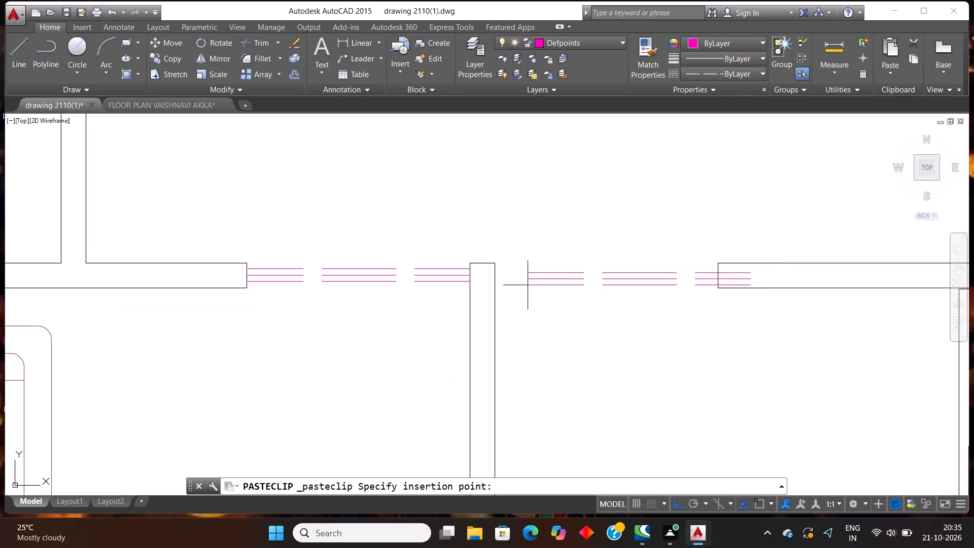
pyautogui.click(495, 280)
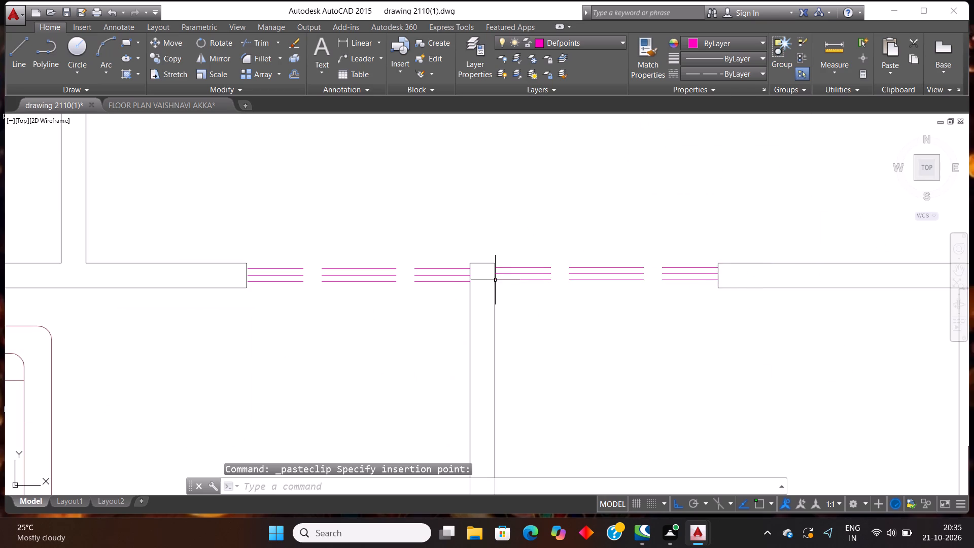
# Make layer 0 the current layer.
pyautogui.scroll(-6, 540, 246)
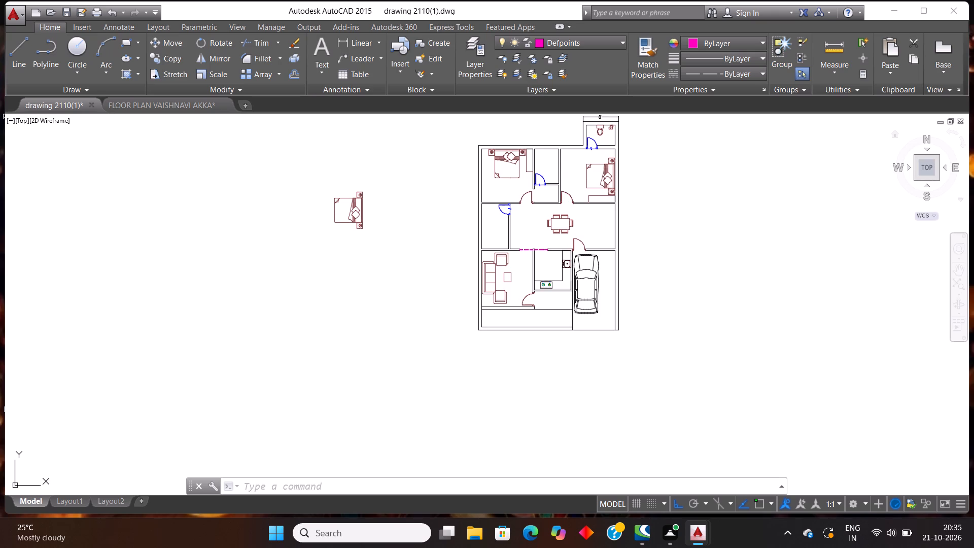
pyautogui.scroll(-2, 656, 187)
pyautogui.scroll(2, 680, 151)
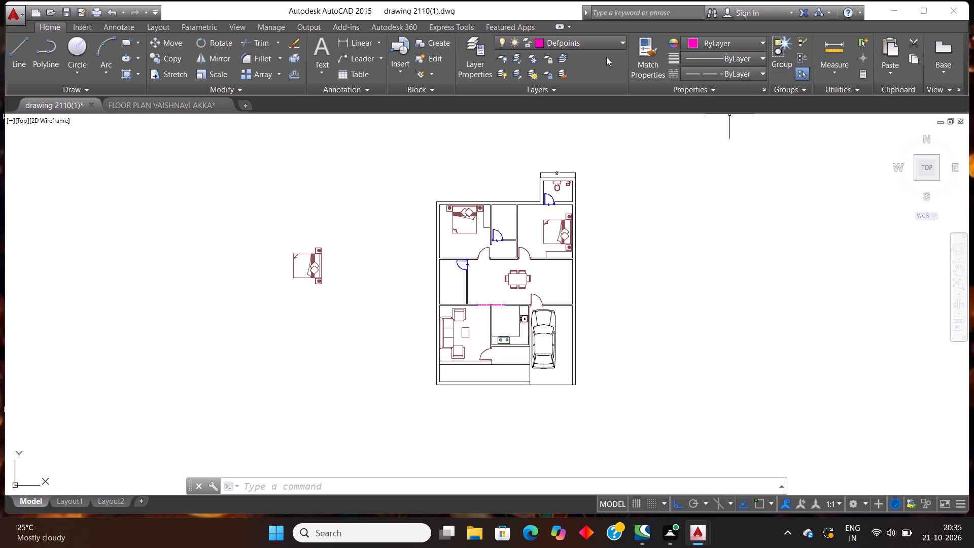
pyautogui.click(611, 45)
pyautogui.click(584, 71)
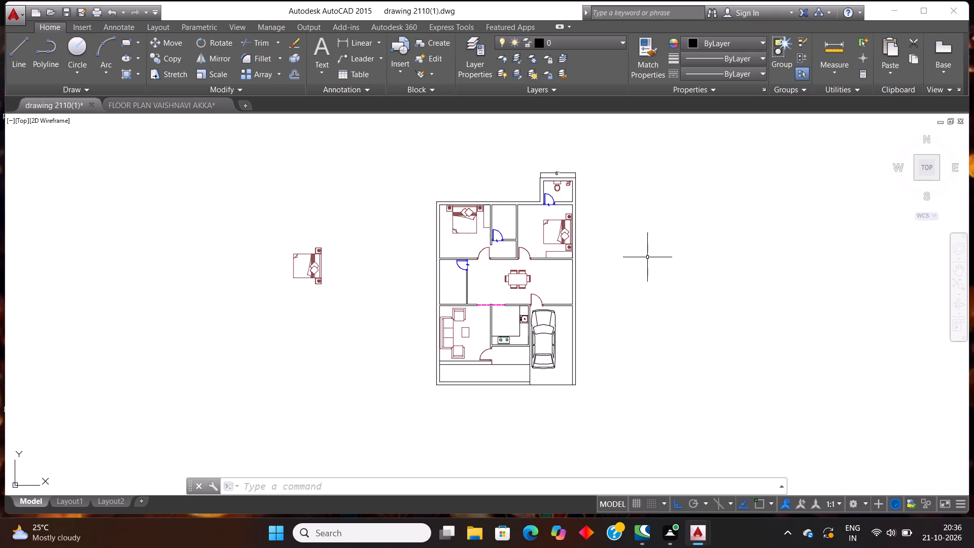
pyautogui.press('Escape')
pyautogui.press('Escape')
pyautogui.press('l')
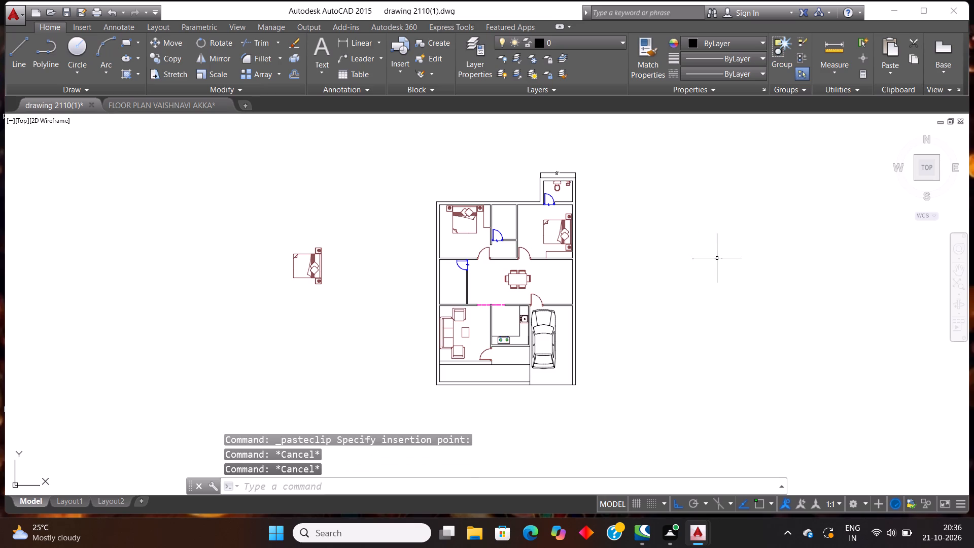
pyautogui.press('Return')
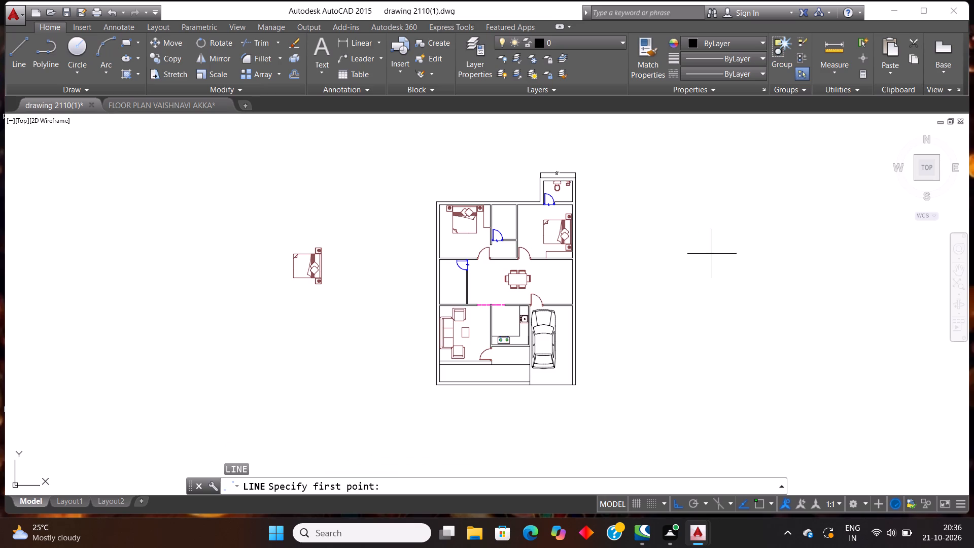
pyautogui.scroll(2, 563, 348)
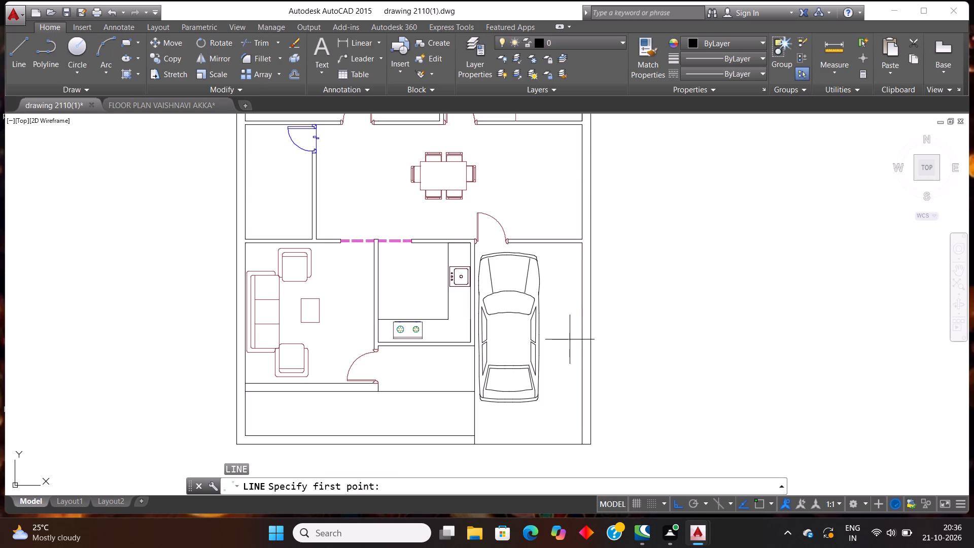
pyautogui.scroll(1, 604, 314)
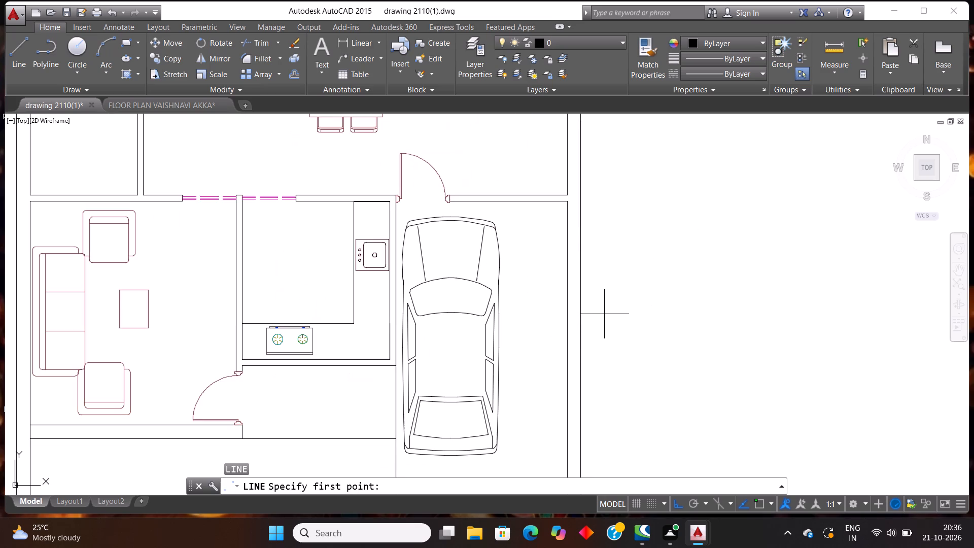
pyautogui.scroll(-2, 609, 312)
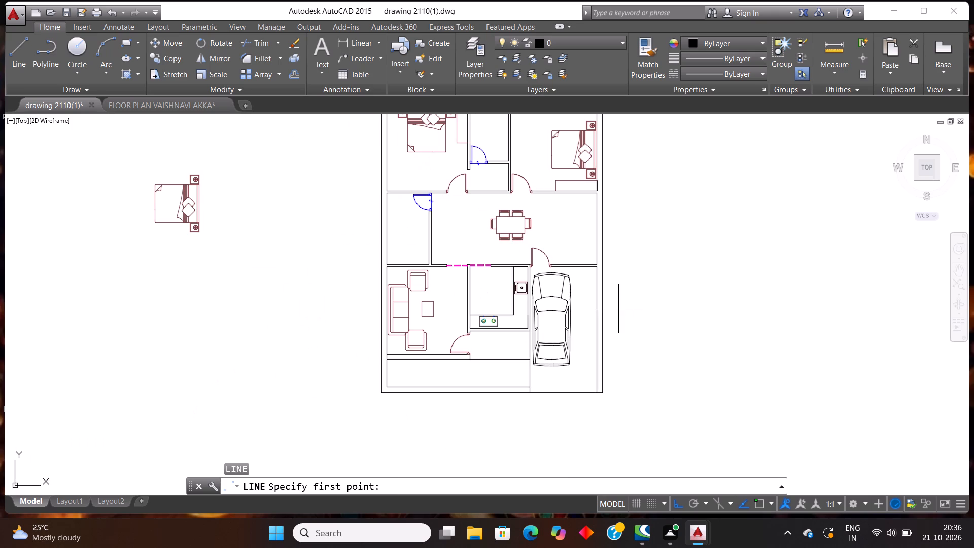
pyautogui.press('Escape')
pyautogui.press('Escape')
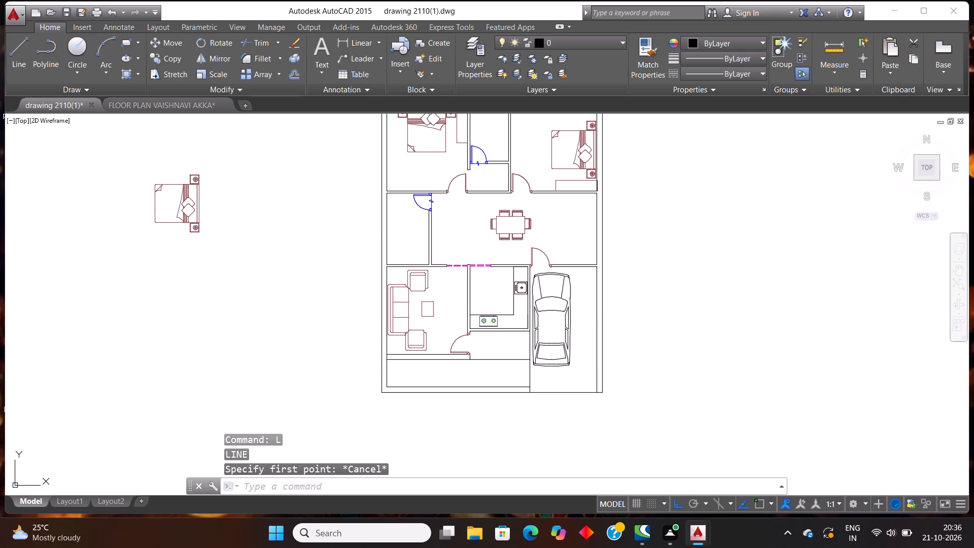
# Move the car block straight down about 3' in the parking area, towards the plan's bottom boundary.
pyautogui.click(579, 368)
pyautogui.click(552, 330)
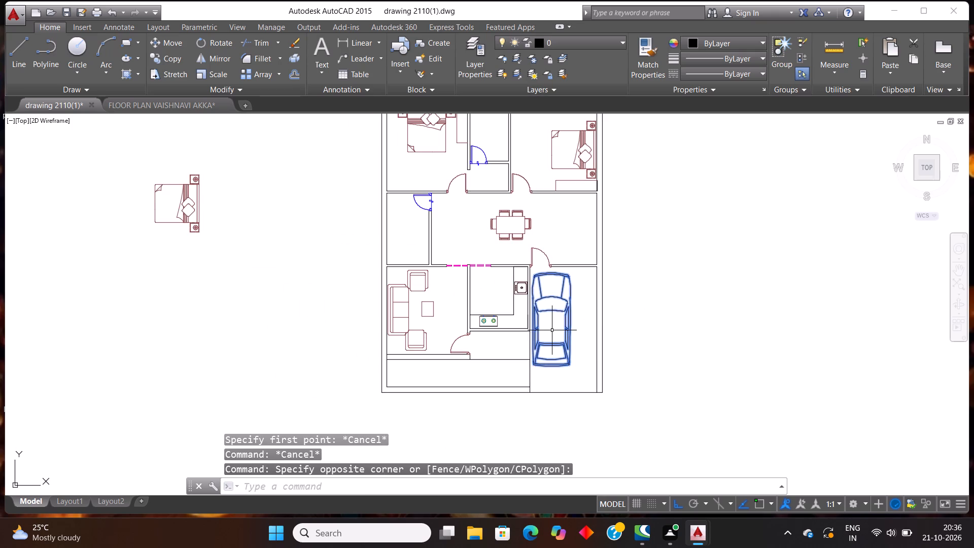
pyautogui.press('m')
pyautogui.press('Return')
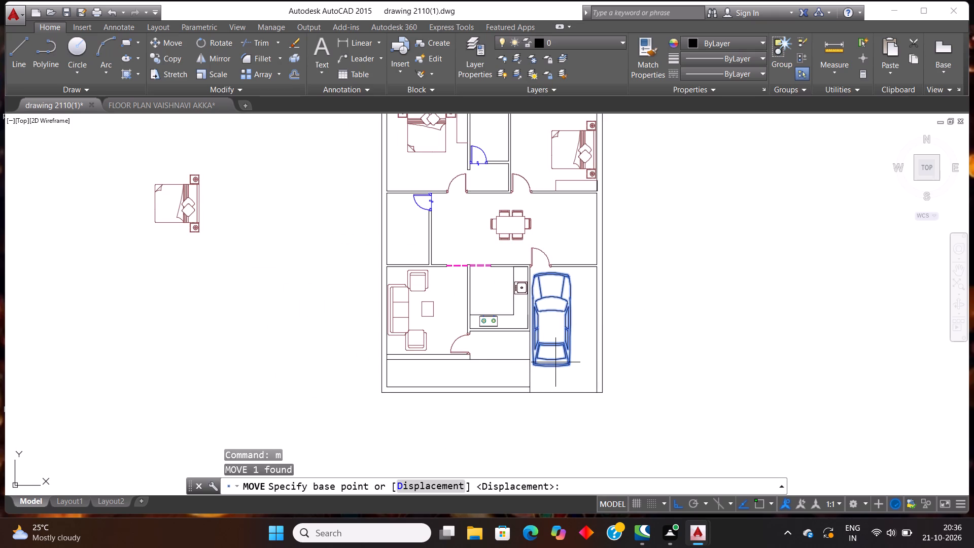
pyautogui.click(555, 362)
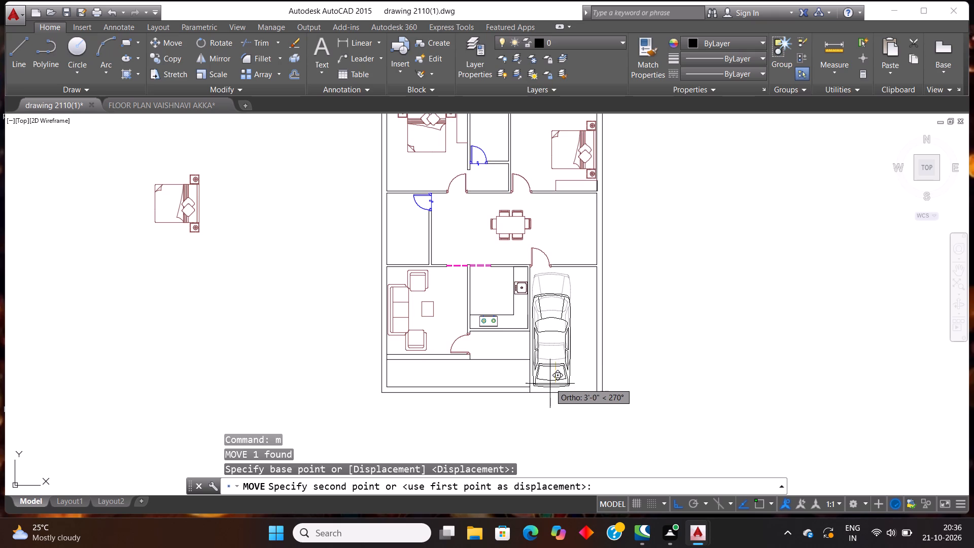
pyautogui.click(550, 385)
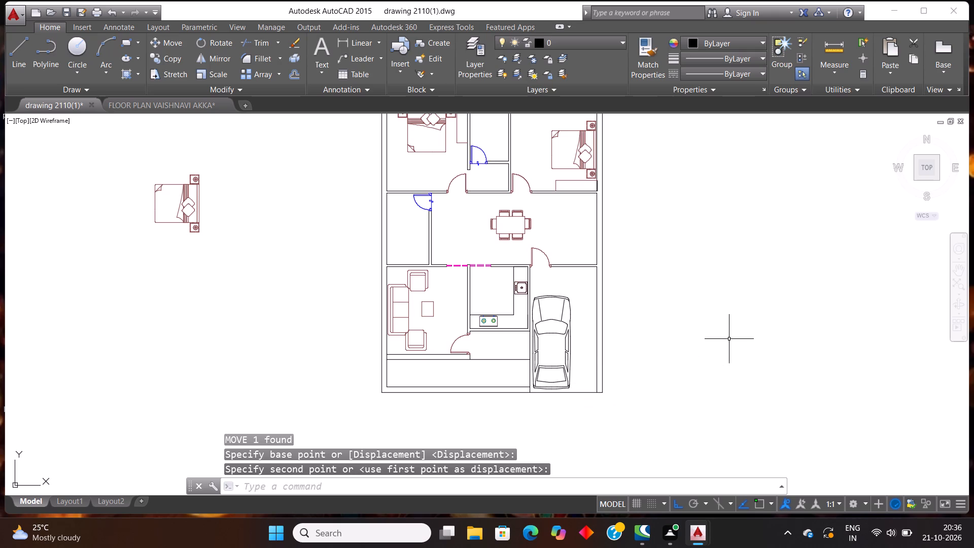
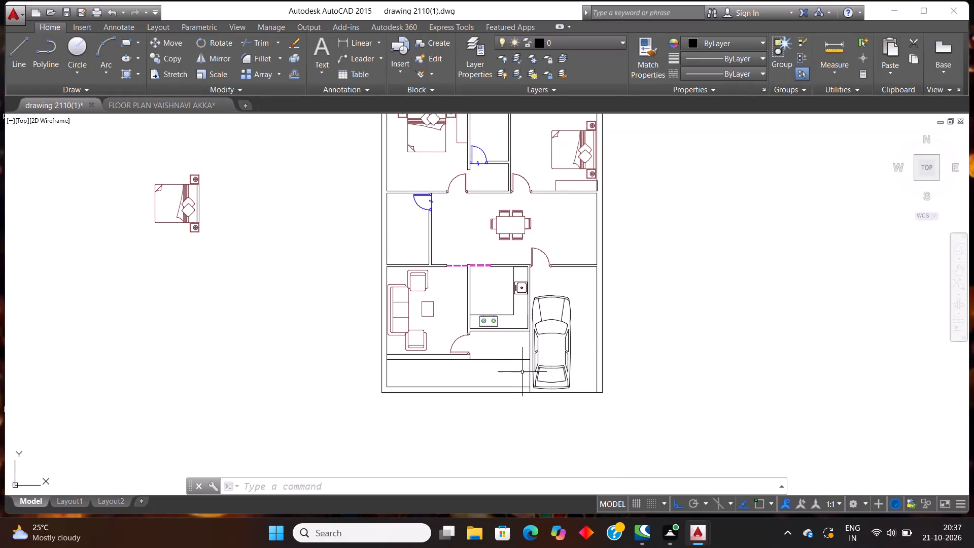
# Offset the inner face of the outer side wall beside the car by 3' into the parking area.
pyautogui.press('Escape')
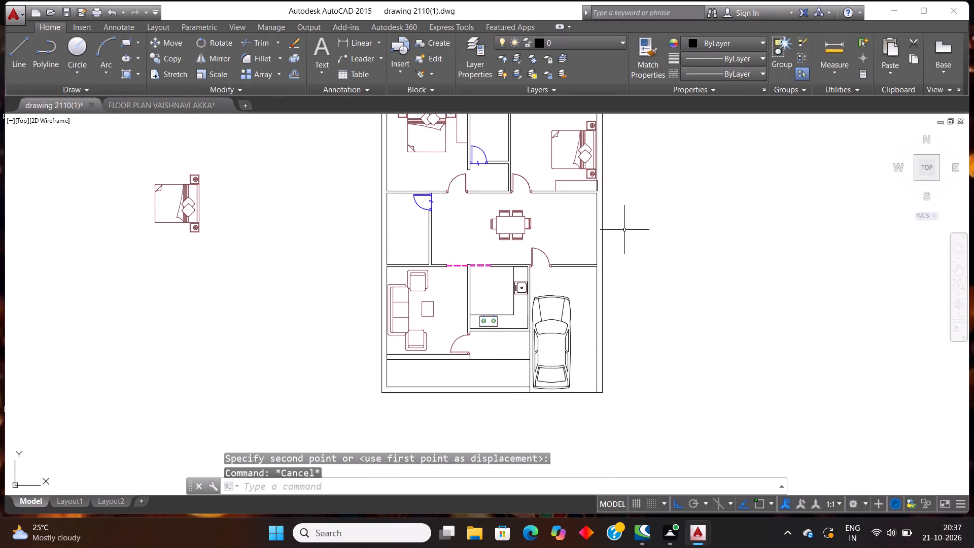
pyautogui.press('o')
pyautogui.write('ff')
pyautogui.press('Return')
pyautogui.press('3')
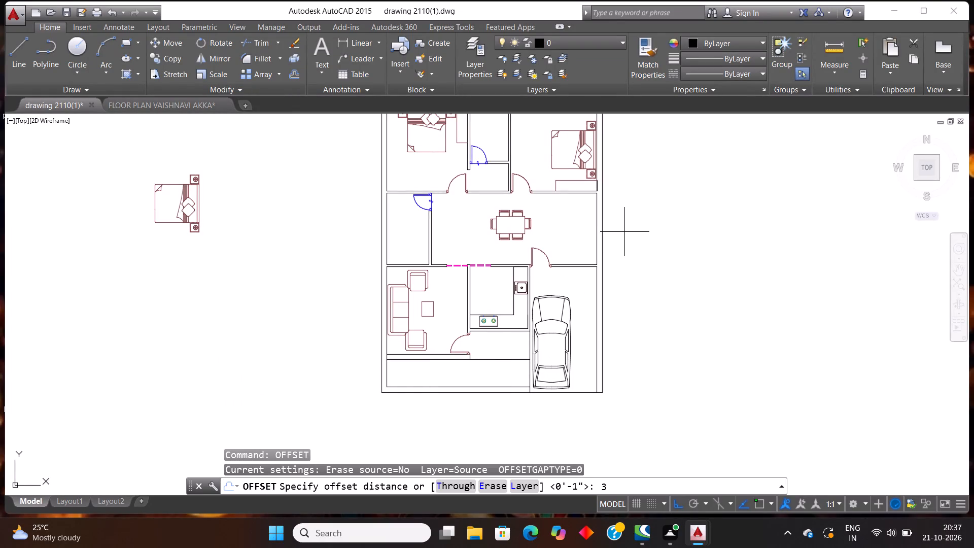
pyautogui.press("'")
pyautogui.press('Return')
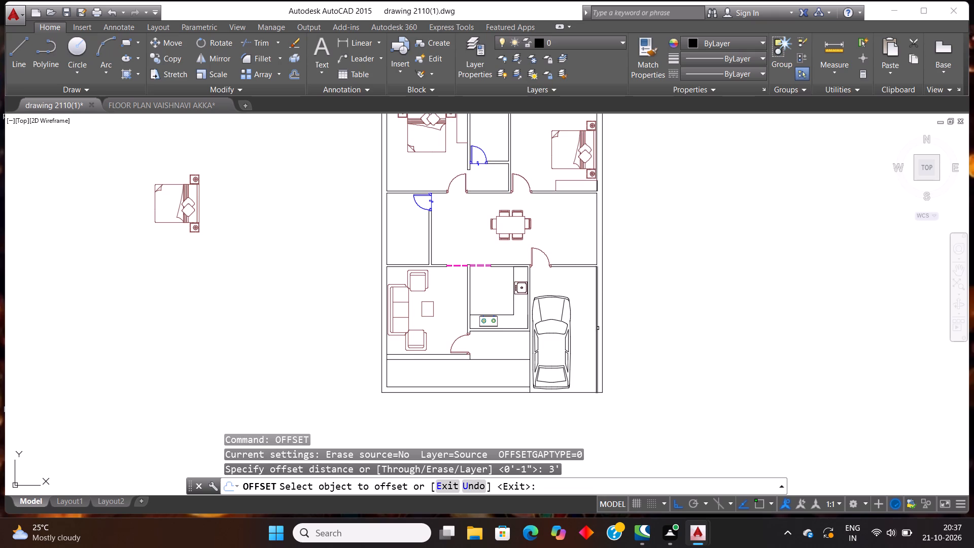
pyautogui.click(598, 328)
pyautogui.click(564, 413)
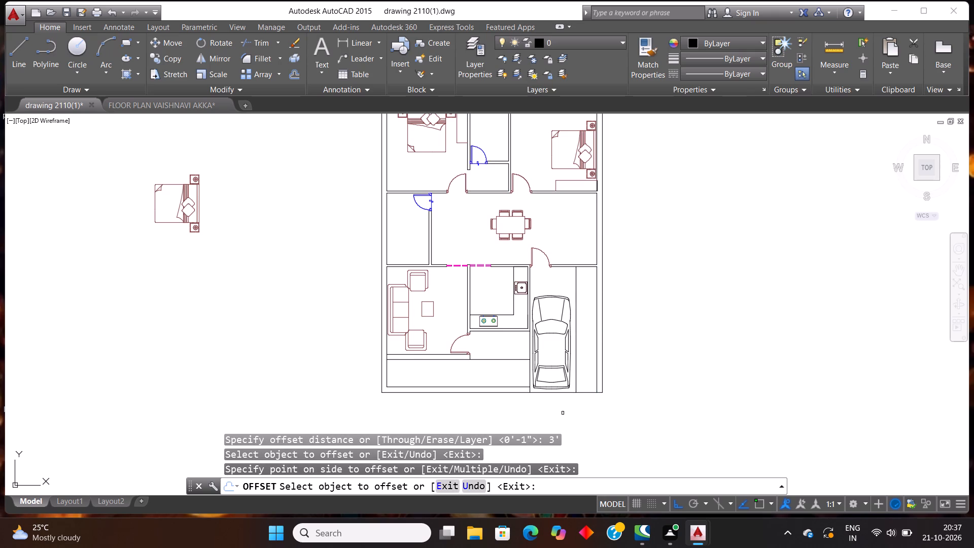
pyautogui.press('Escape')
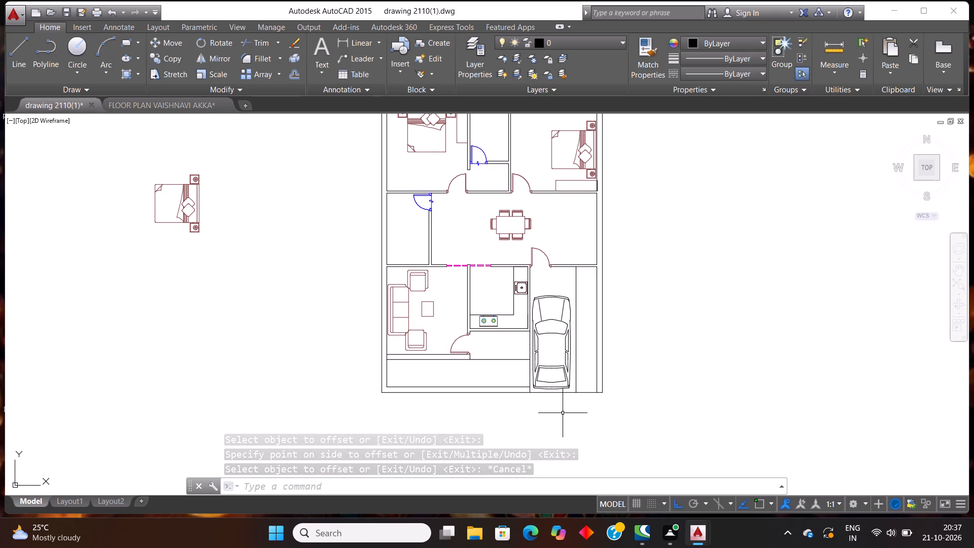
# Draw a horizontal line across the front of the plan through the rear part of the car, extending past both outer walls.
pyautogui.press('l')
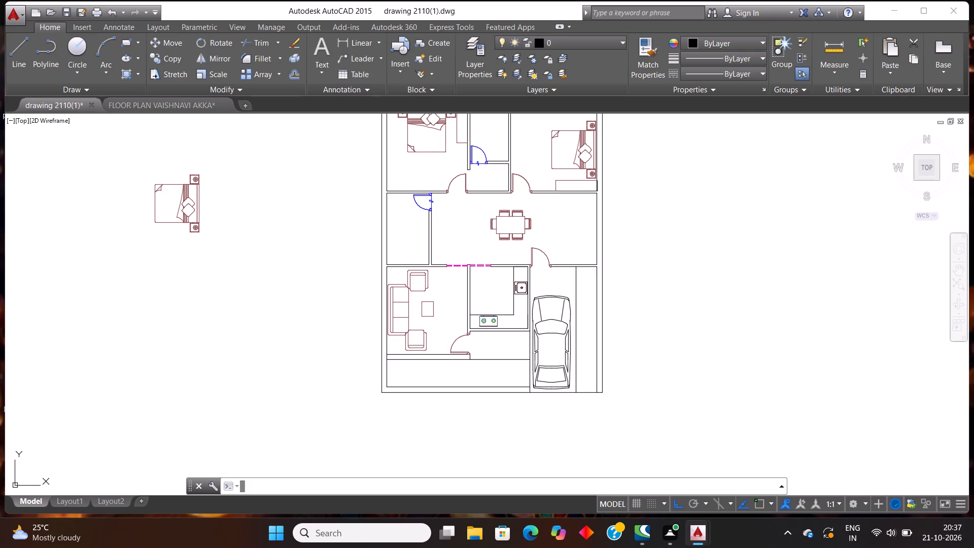
pyautogui.press('Return')
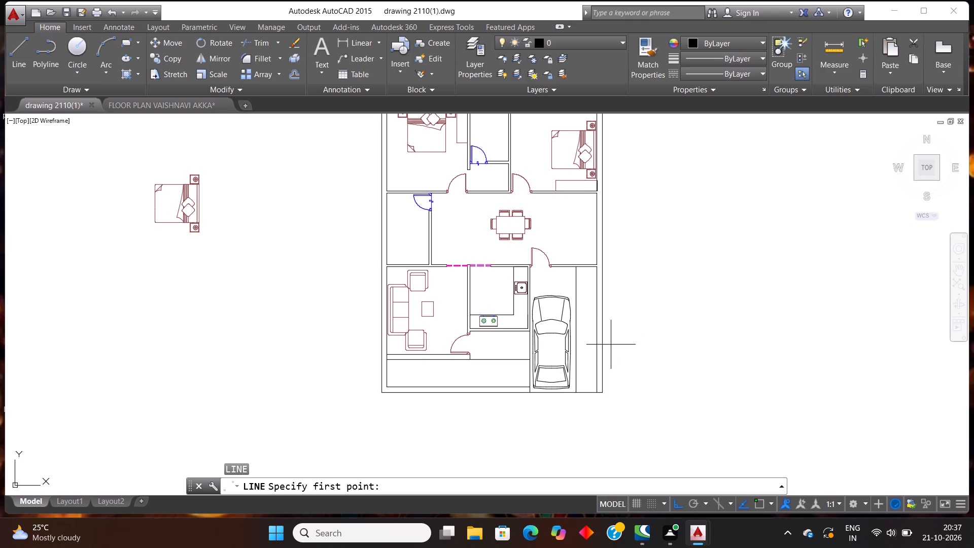
pyautogui.click(609, 362)
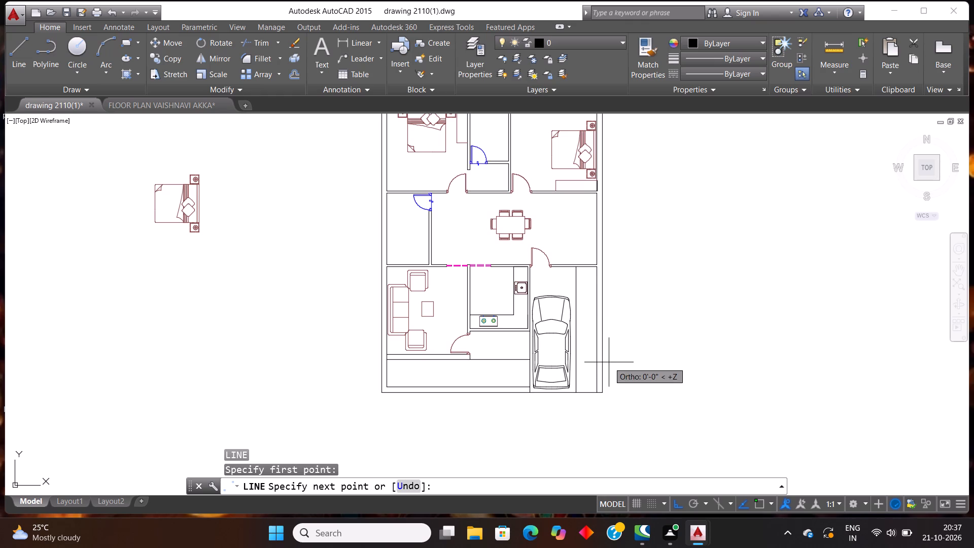
pyautogui.click(217, 379)
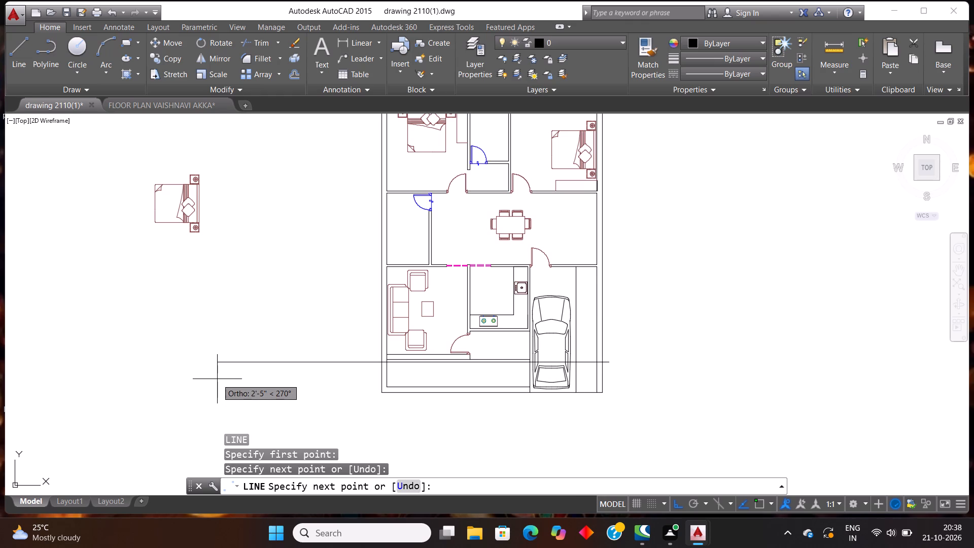
pyautogui.press('Escape')
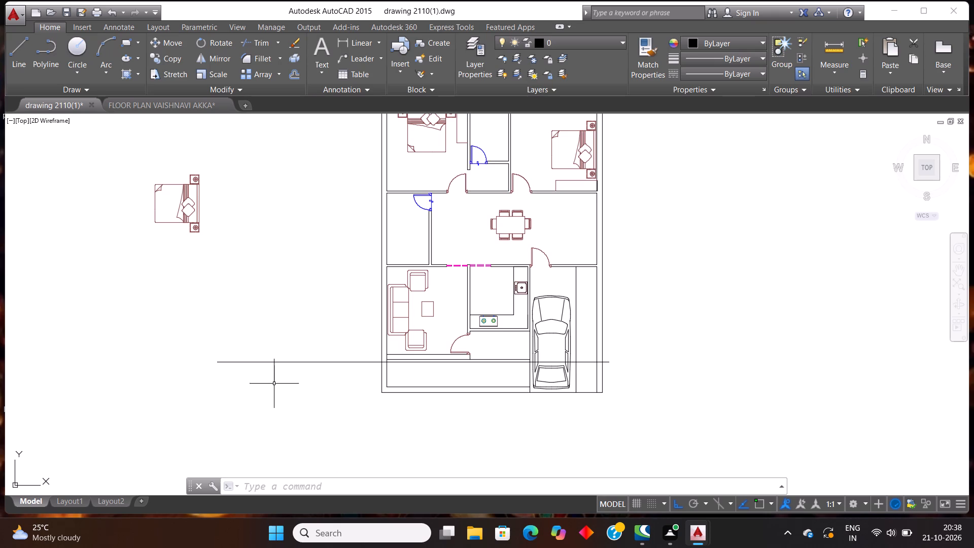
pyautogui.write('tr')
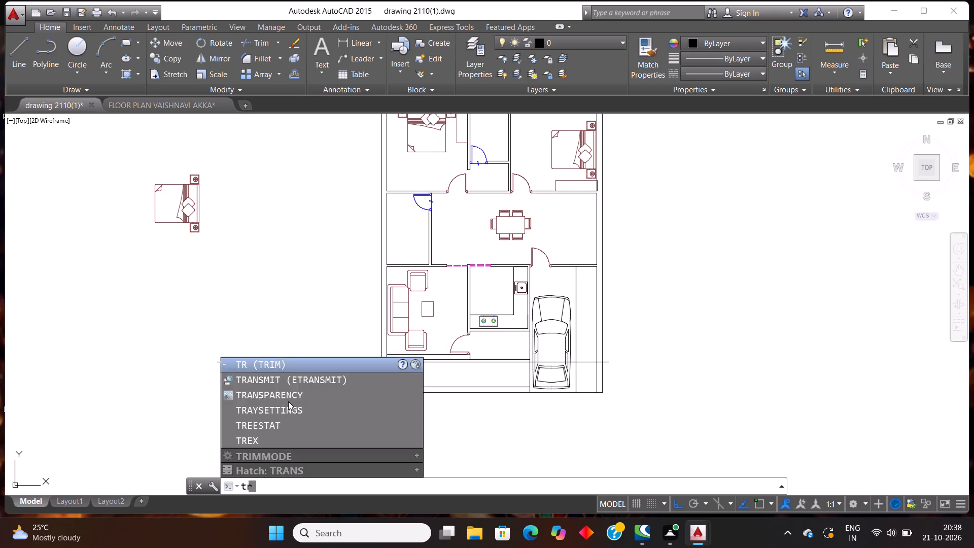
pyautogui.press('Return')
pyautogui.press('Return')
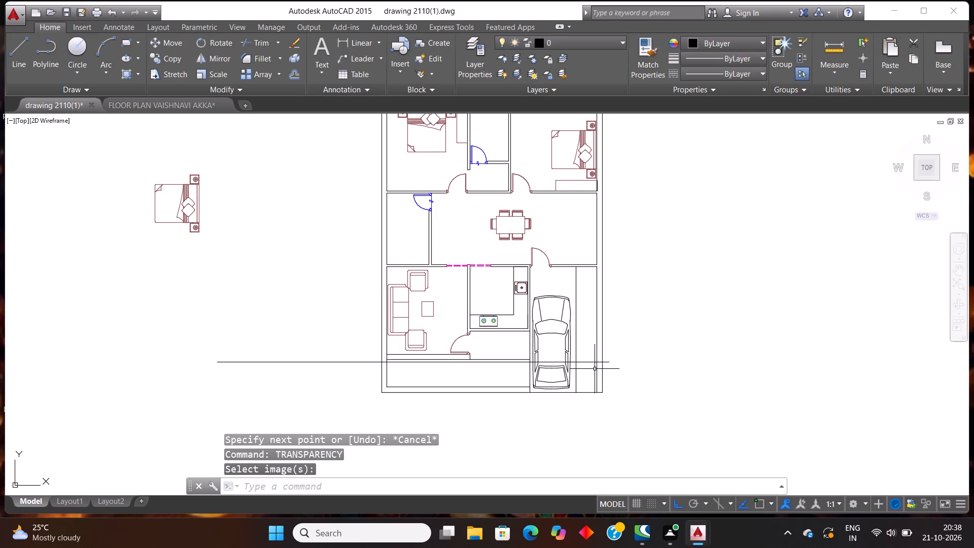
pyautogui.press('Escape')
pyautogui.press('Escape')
# Trim the 3' offset line below the horizontal line, and trim the horizontal line outside the strip between the offset line and inner wall face.
pyautogui.write('tr')
pyautogui.press('Return')
pyautogui.press('Return')
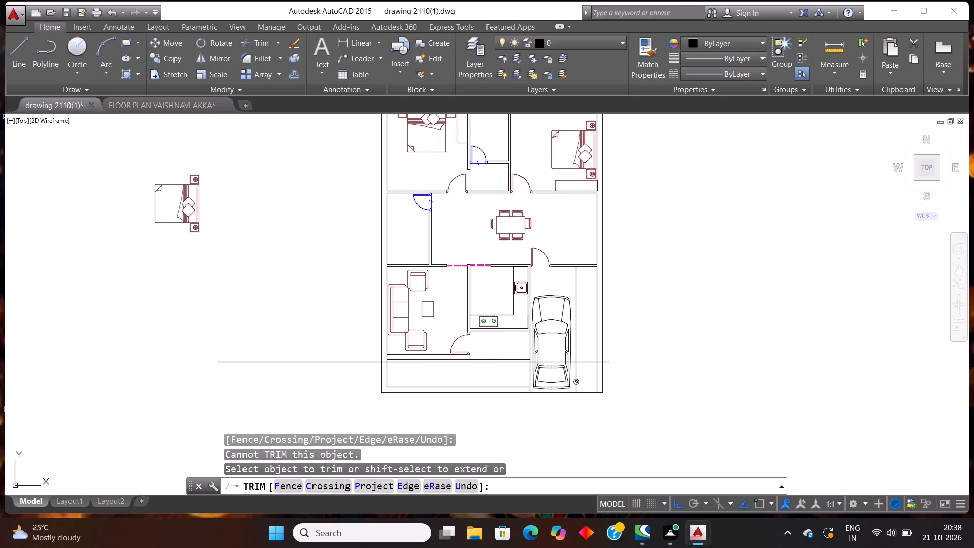
pyautogui.click(572, 382)
pyautogui.click(582, 370)
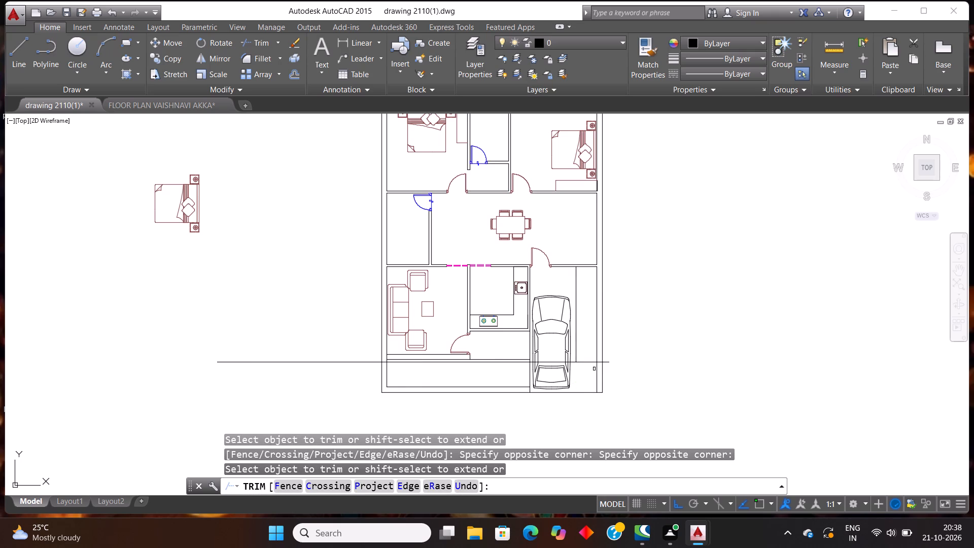
pyautogui.scroll(3, 612, 363)
pyautogui.click(604, 365)
pyautogui.click(590, 348)
pyautogui.click(571, 376)
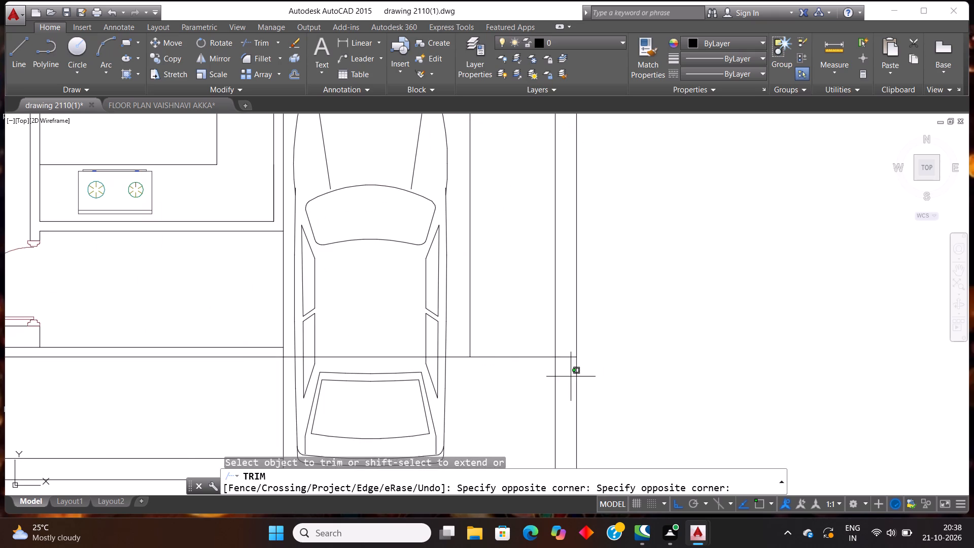
pyautogui.click(561, 346)
pyautogui.scroll(-1, 549, 397)
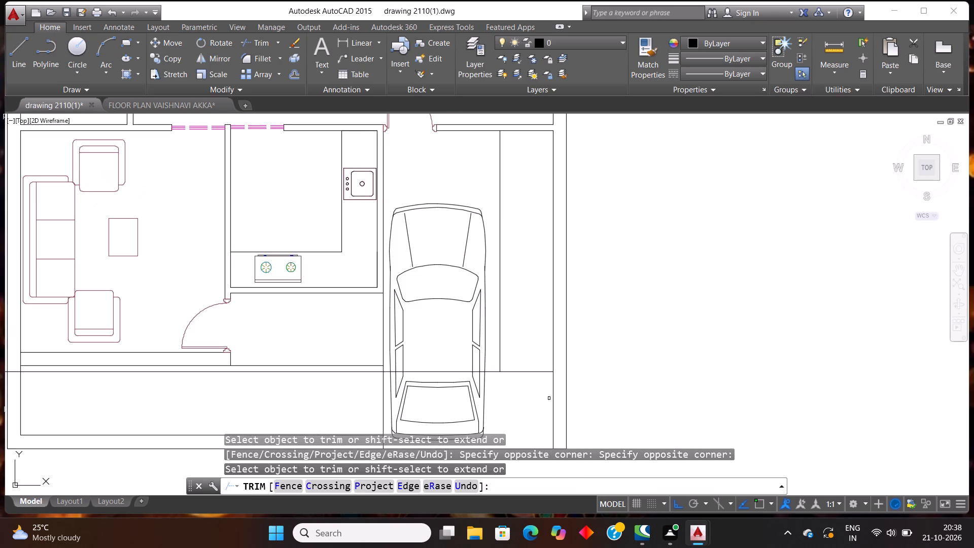
pyautogui.scroll(-2, 508, 388)
pyautogui.scroll(1, 508, 388)
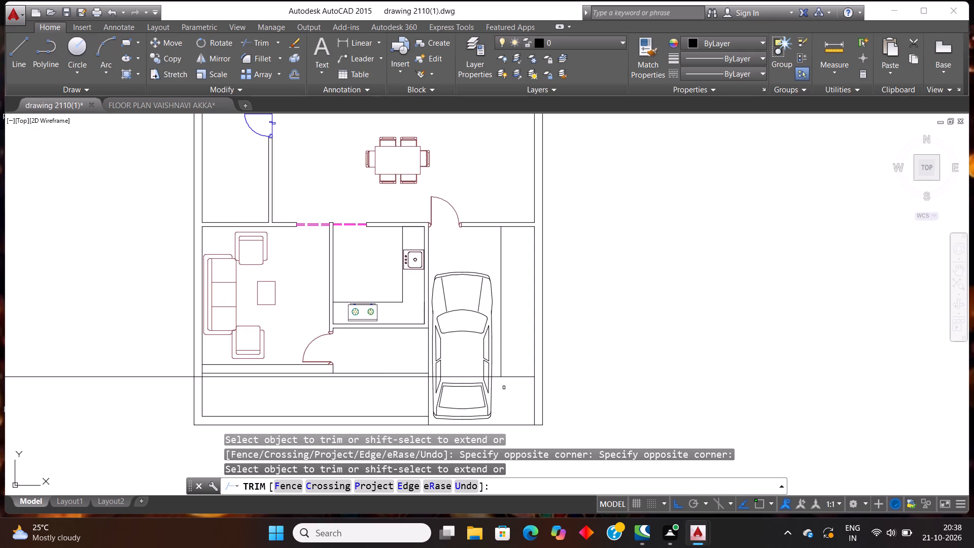
pyautogui.scroll(2, 496, 381)
pyautogui.click(496, 381)
pyautogui.click(491, 361)
pyautogui.scroll(-2, 499, 382)
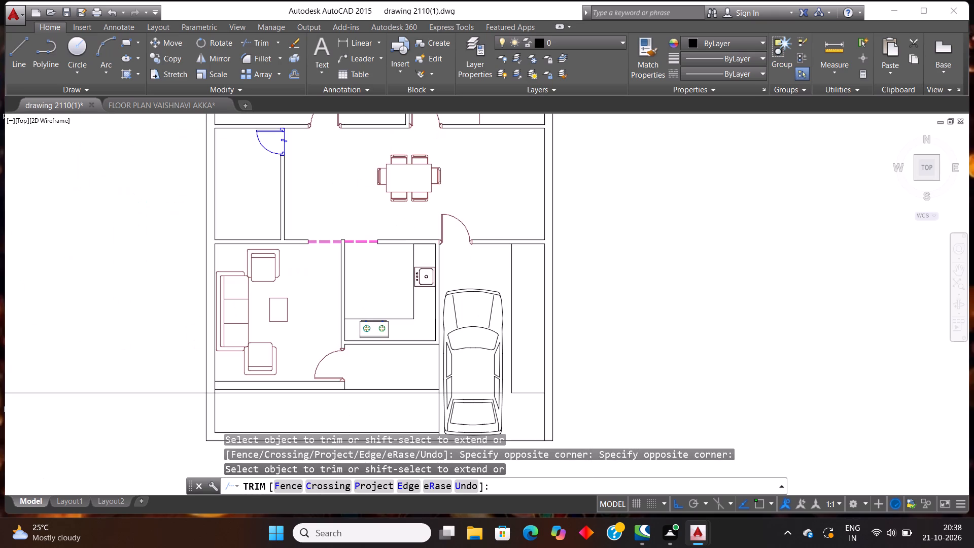
pyautogui.press('Escape')
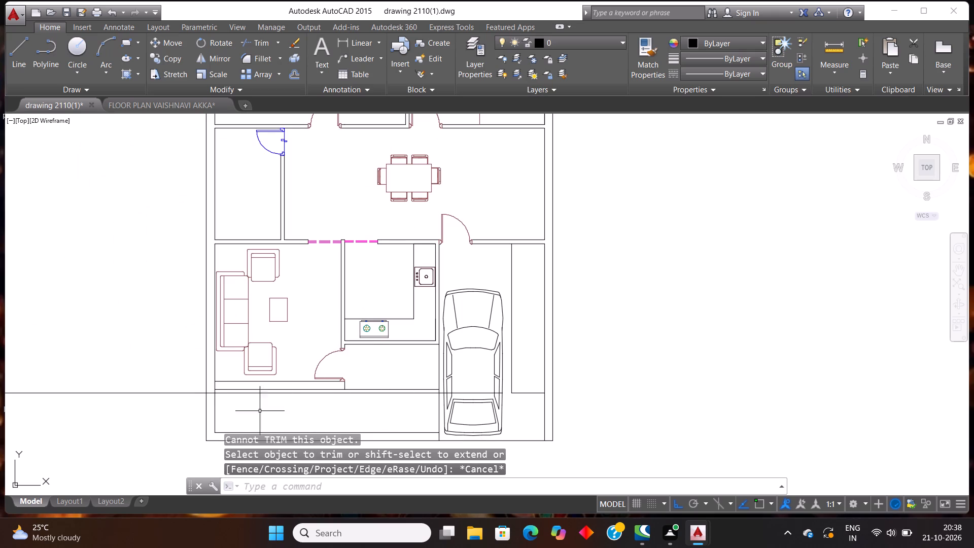
# Delete the leftover horizontal line that crosses the front of the plan and the car.
pyautogui.click(156, 400)
pyautogui.click(123, 323)
pyautogui.press('Delete')
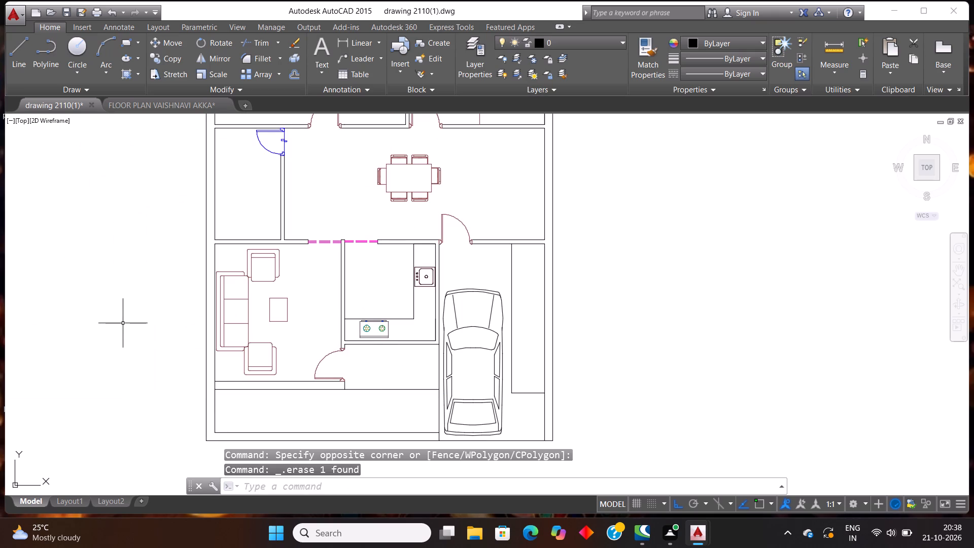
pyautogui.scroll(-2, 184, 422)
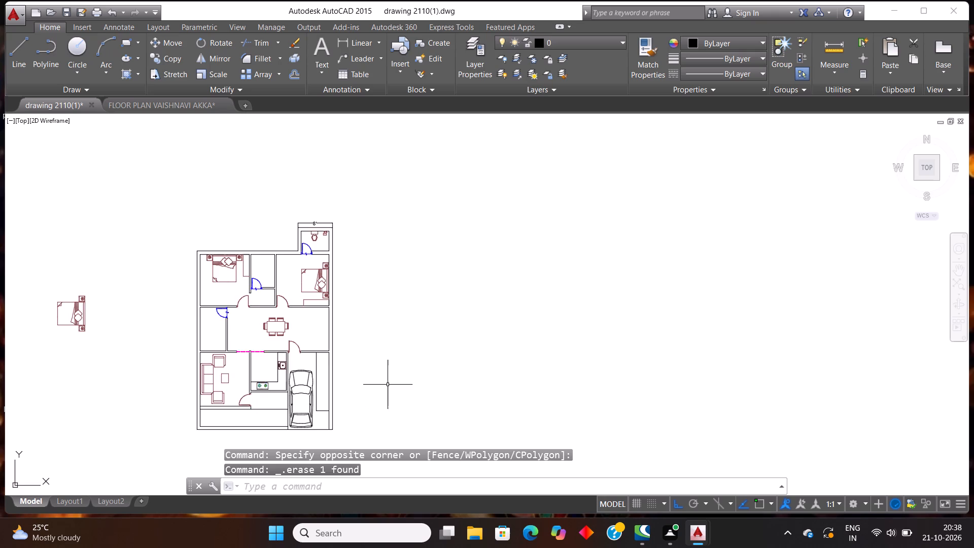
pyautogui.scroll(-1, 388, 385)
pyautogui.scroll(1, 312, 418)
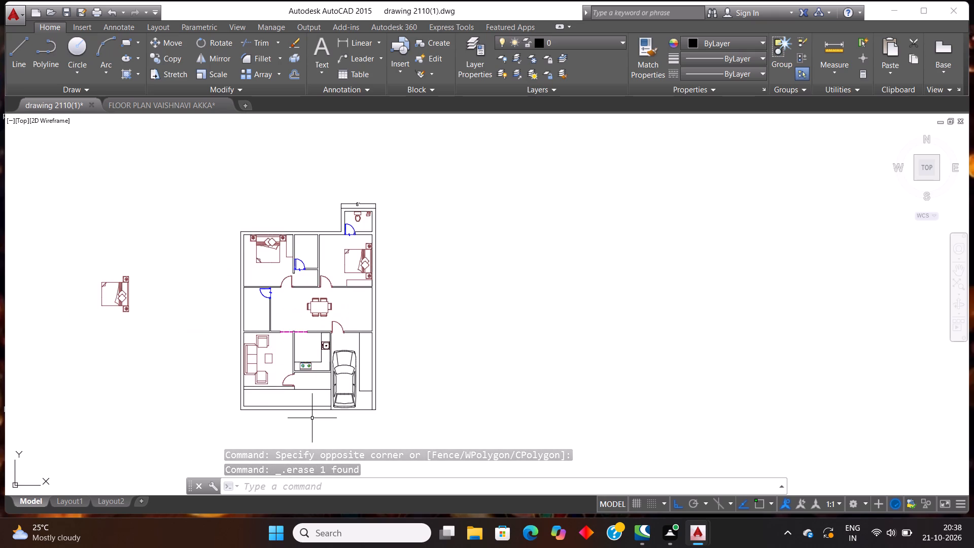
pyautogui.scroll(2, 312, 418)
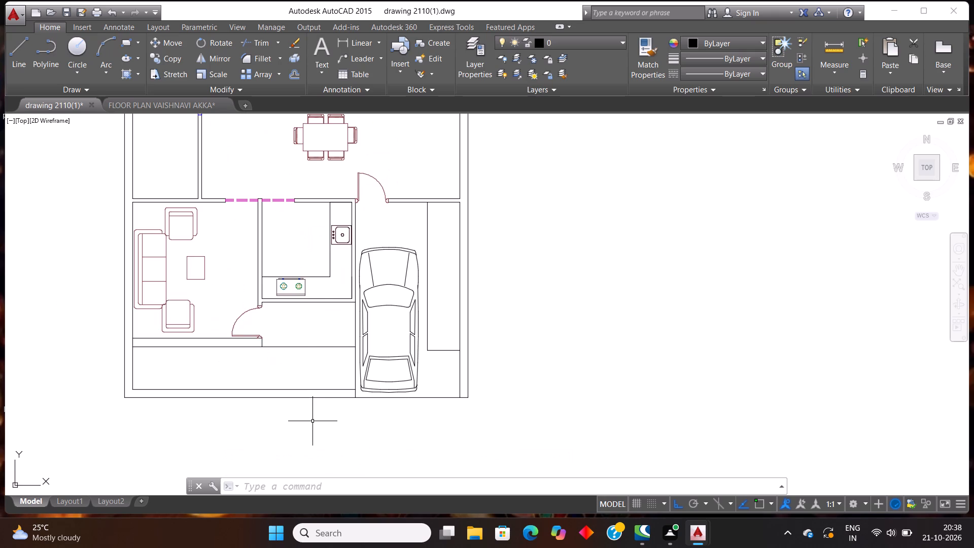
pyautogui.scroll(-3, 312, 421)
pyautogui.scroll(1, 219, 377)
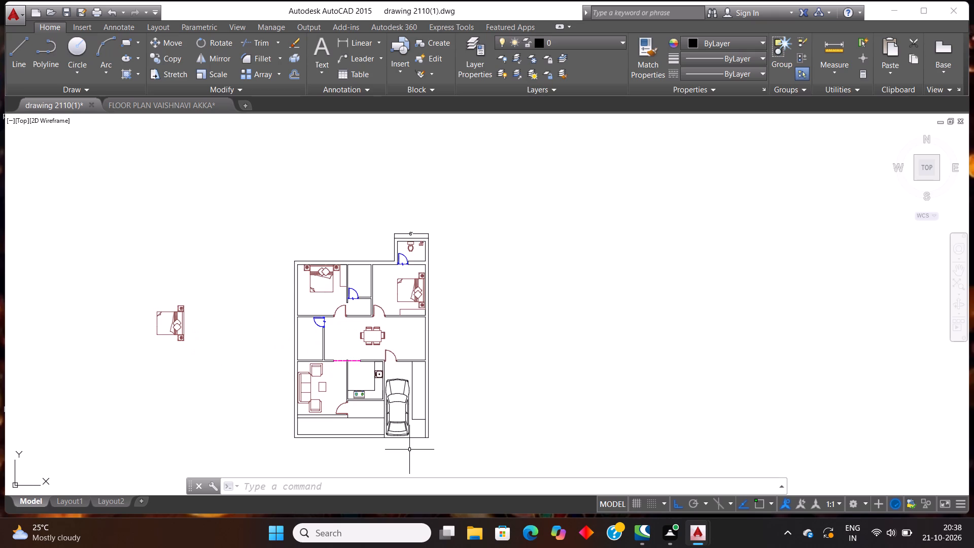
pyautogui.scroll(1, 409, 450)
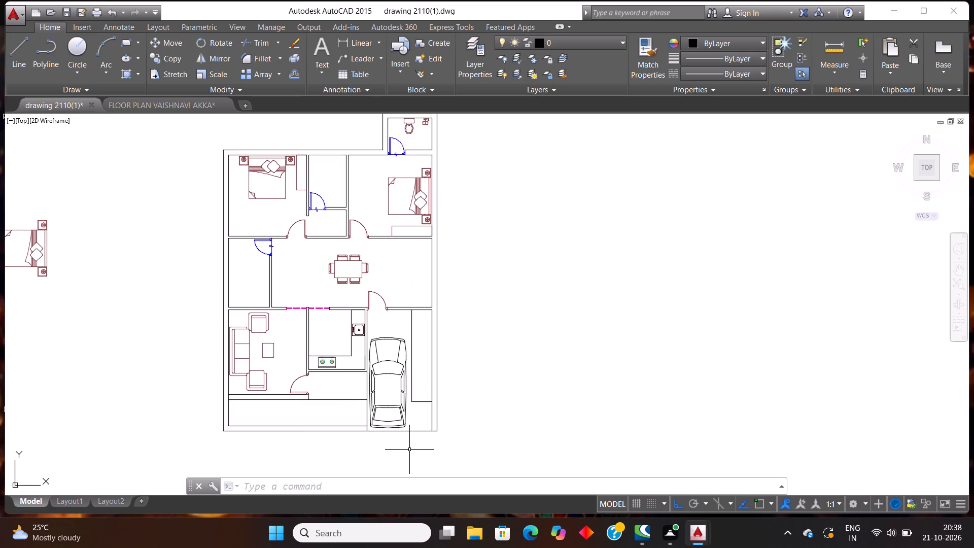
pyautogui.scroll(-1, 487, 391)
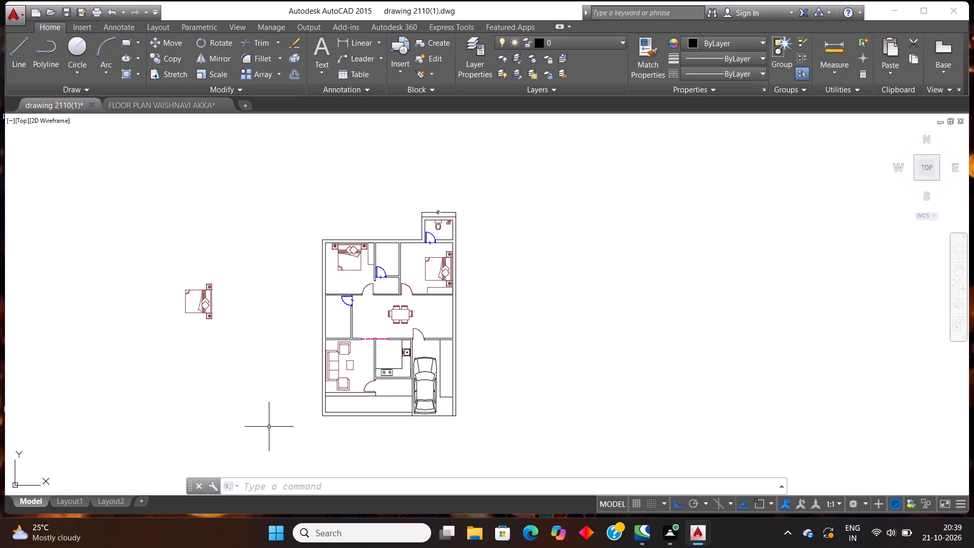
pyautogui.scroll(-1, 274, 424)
# Offset the lower face of the wall between dining area and parking by 3' down into the parking area.
pyautogui.scroll(1, 274, 429)
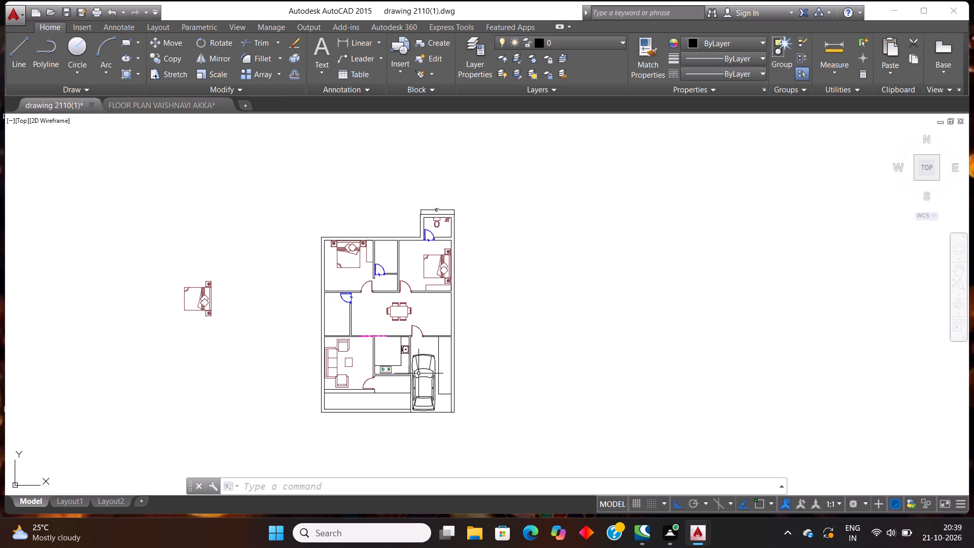
pyautogui.scroll(1, 419, 374)
pyautogui.press('Escape')
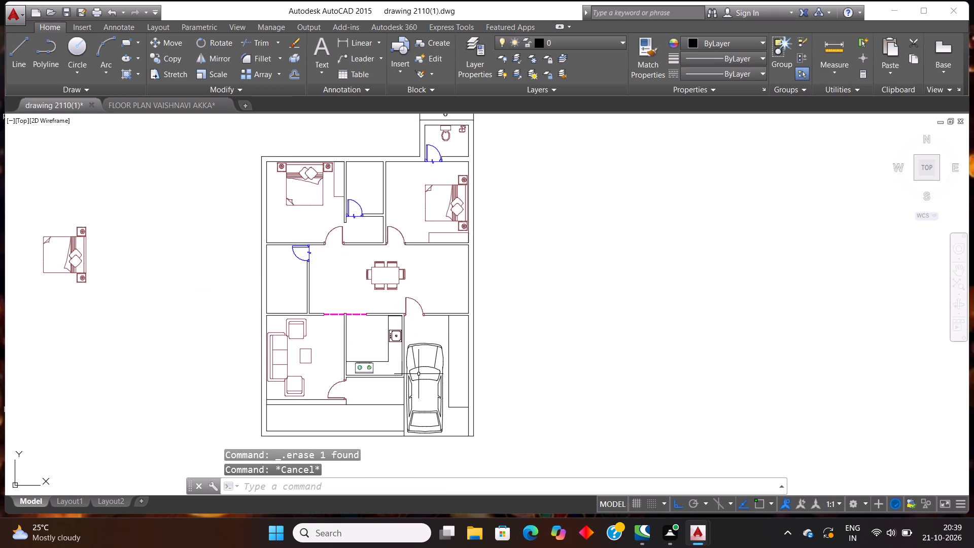
pyautogui.write('off')
pyautogui.press('Return')
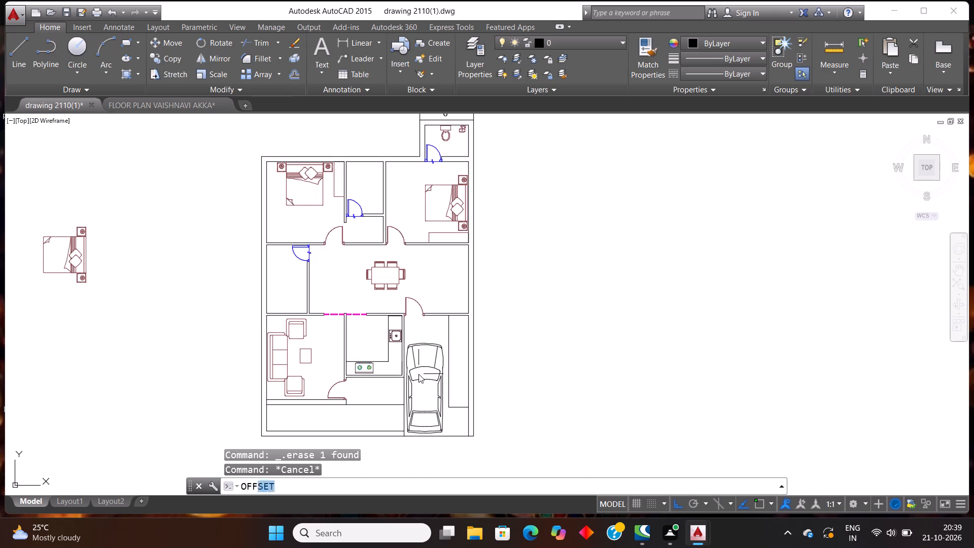
pyautogui.write("3'")
pyautogui.press('Return')
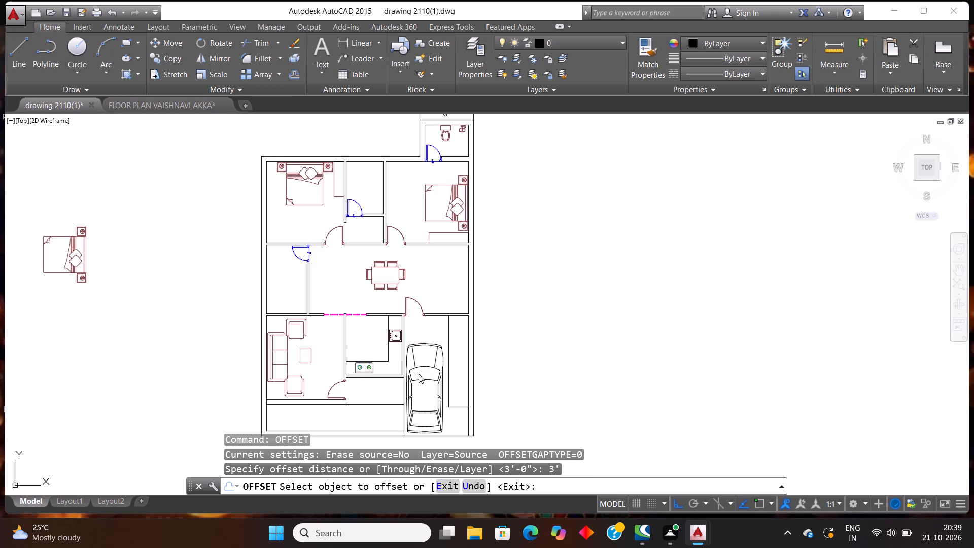
pyautogui.click(453, 317)
pyautogui.click(551, 354)
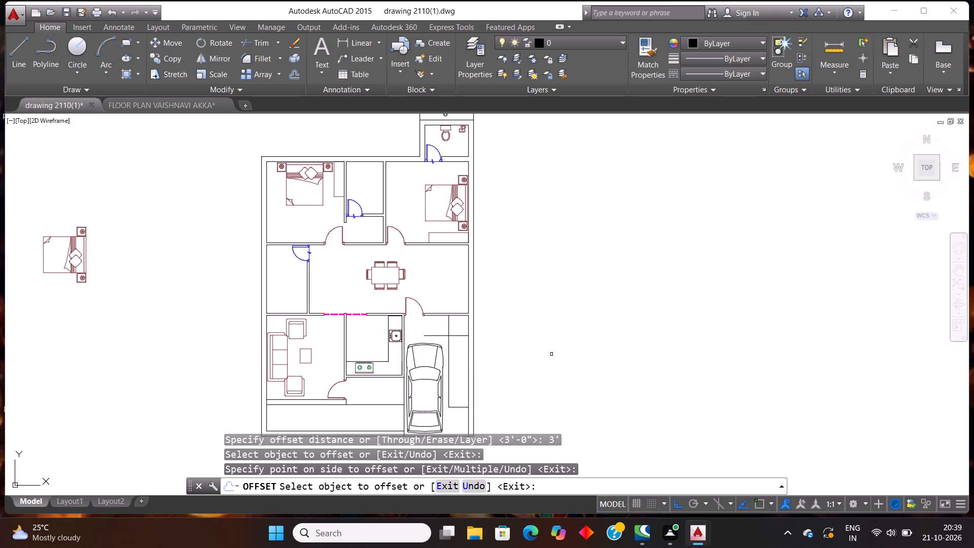
pyautogui.press('Escape')
pyautogui.press('Escape')
# Trim the new offset line on the car side so it only spans the narrow strip beside the outer wall.
pyautogui.write('tr')
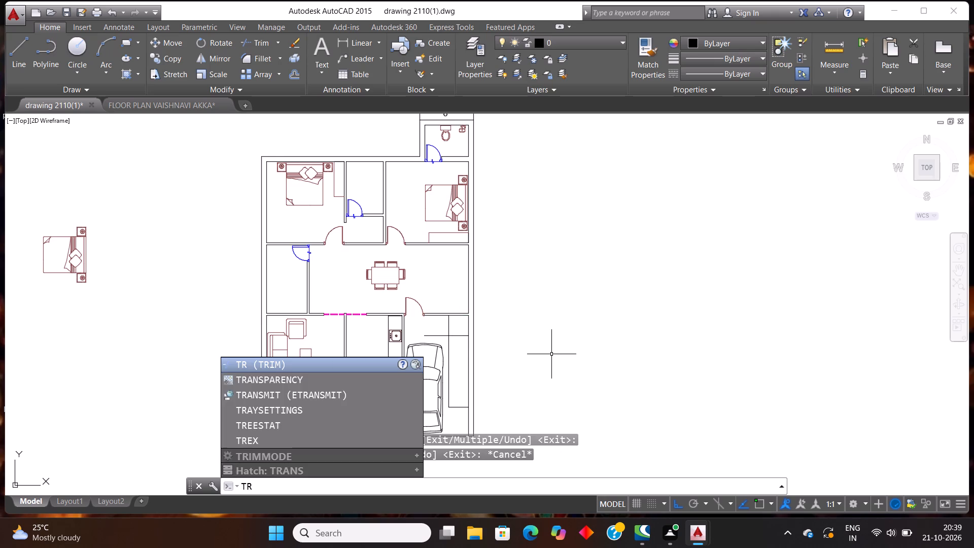
pyautogui.press('Return')
pyautogui.press('Return')
pyautogui.scroll(2, 421, 356)
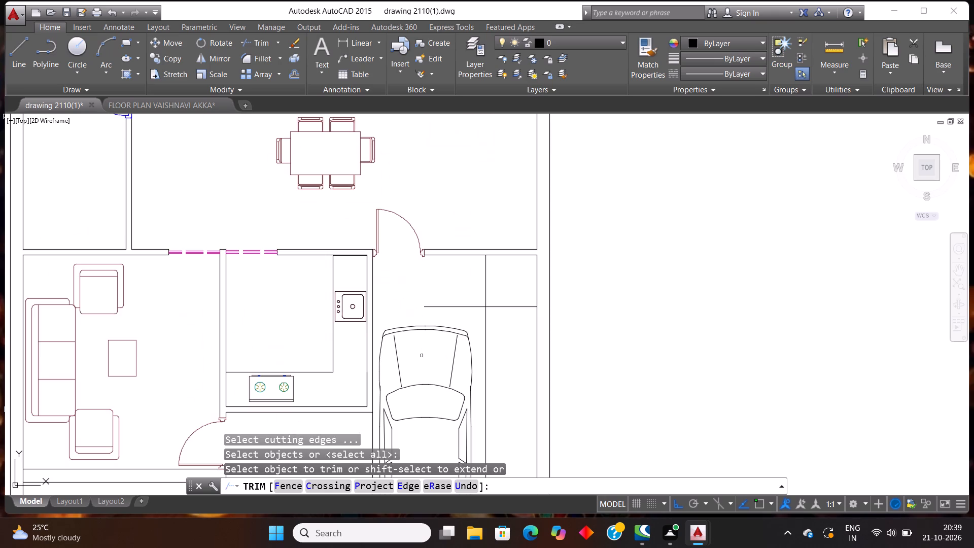
pyautogui.click(470, 318)
pyautogui.click(422, 273)
pyautogui.scroll(-2, 508, 314)
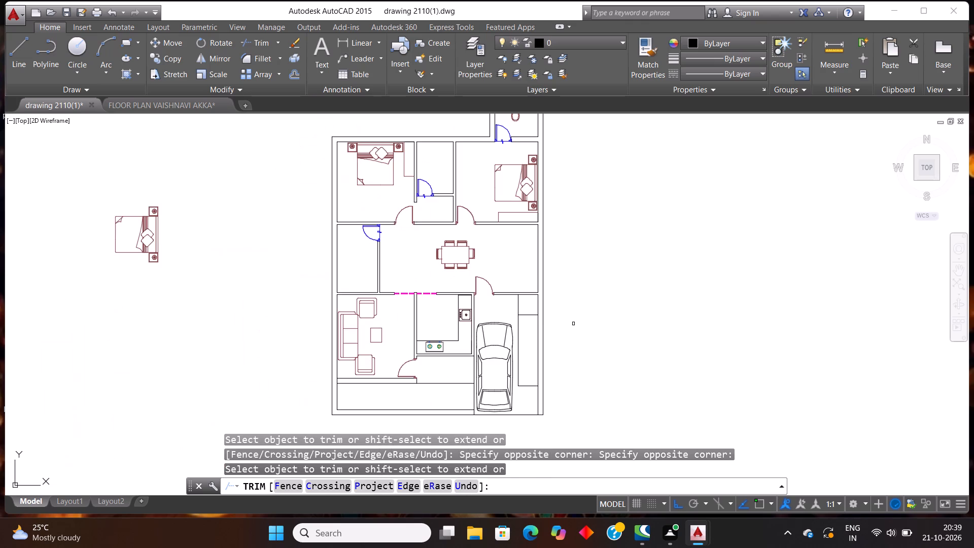
# Undo the trim of the 3' horizontal offset line so it again extends across toward the car side.
pyautogui.hotkey('ctrl', 'z')
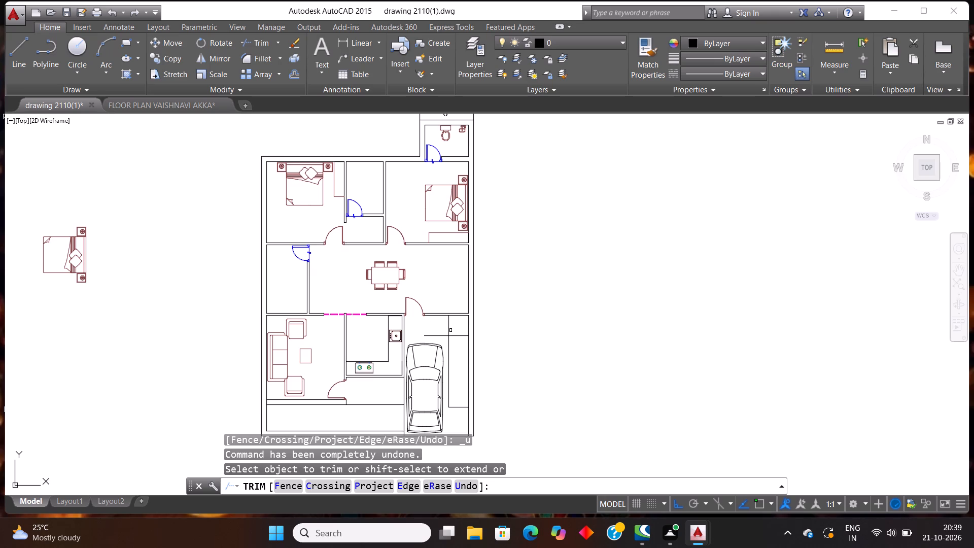
pyautogui.scroll(-1, 512, 328)
pyautogui.scroll(2, 501, 334)
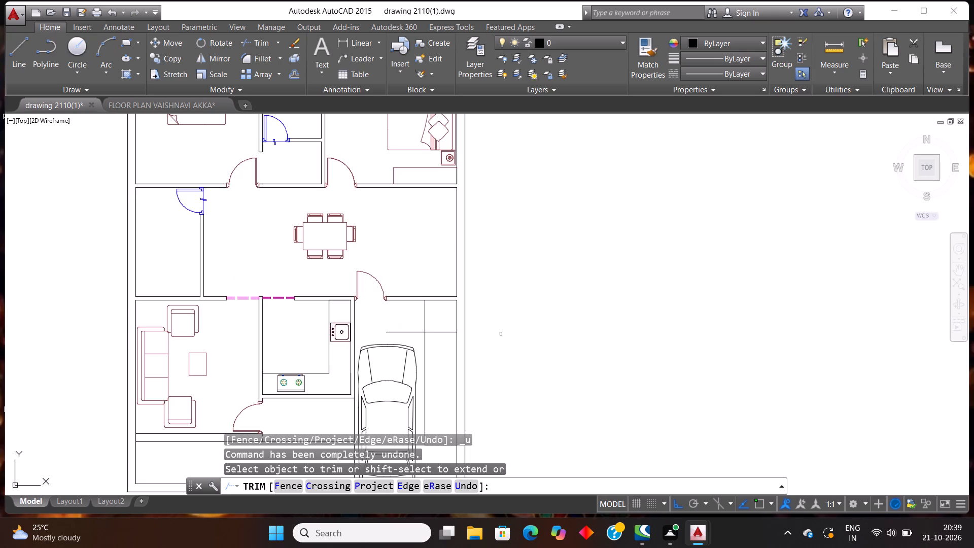
pyautogui.press('Escape')
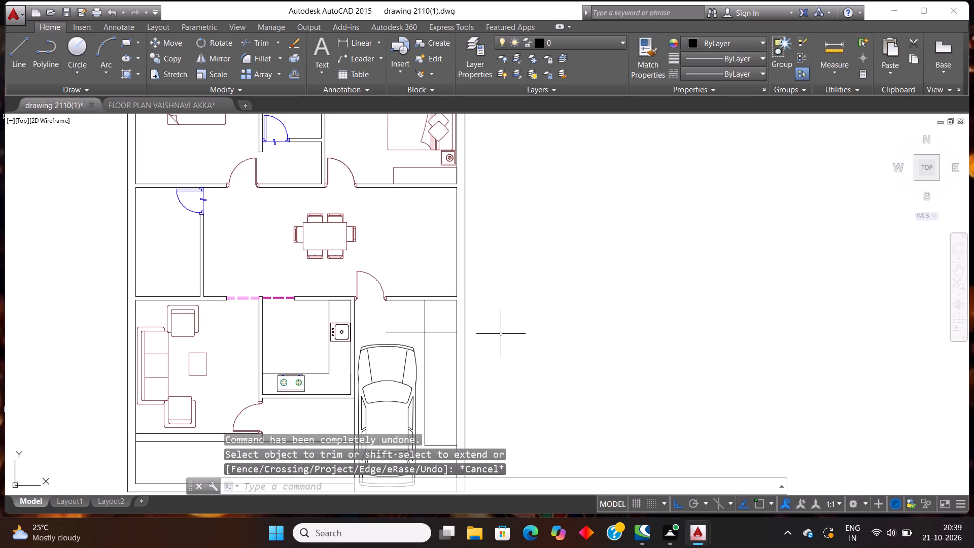
# Offset the strip's long vertical line by 1' toward the outer wall twice, each copy from the previous one.
pyautogui.write('off')
pyautogui.press('Return')
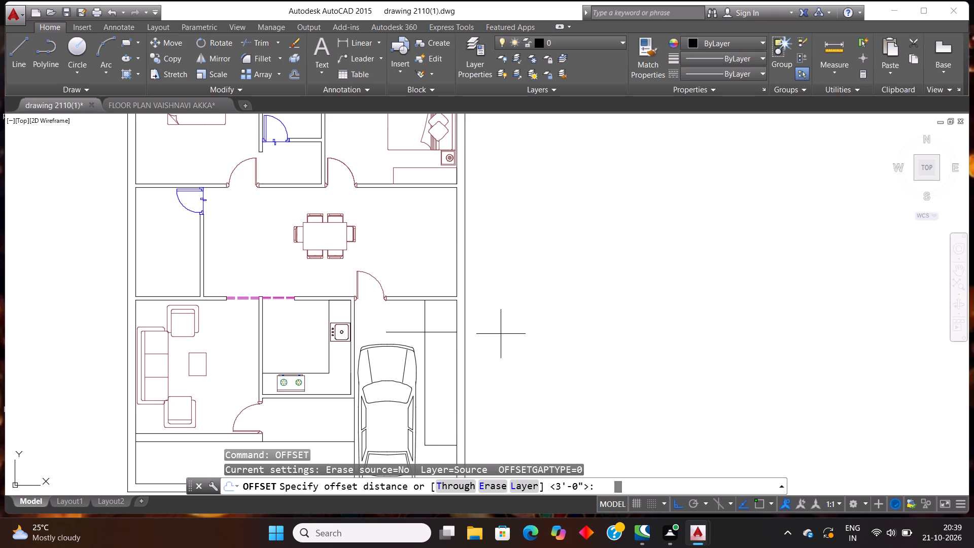
pyautogui.write("1'")
pyautogui.press('Return')
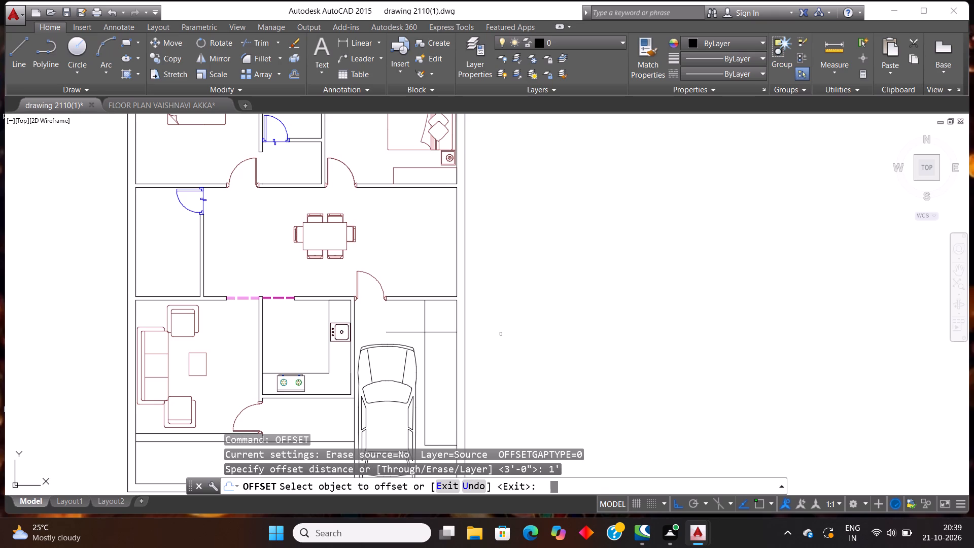
pyautogui.click(425, 323)
pyautogui.click(443, 318)
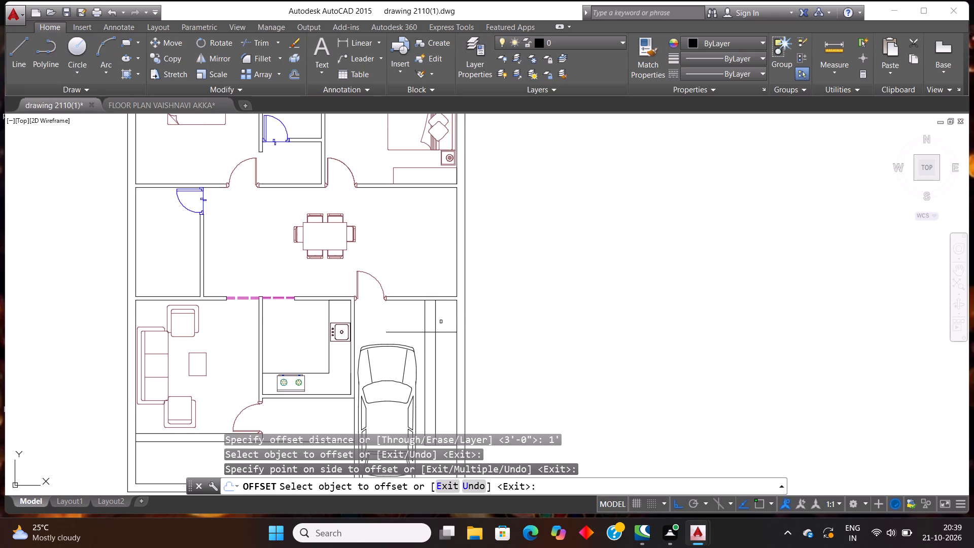
pyautogui.click(435, 327)
pyautogui.click(500, 316)
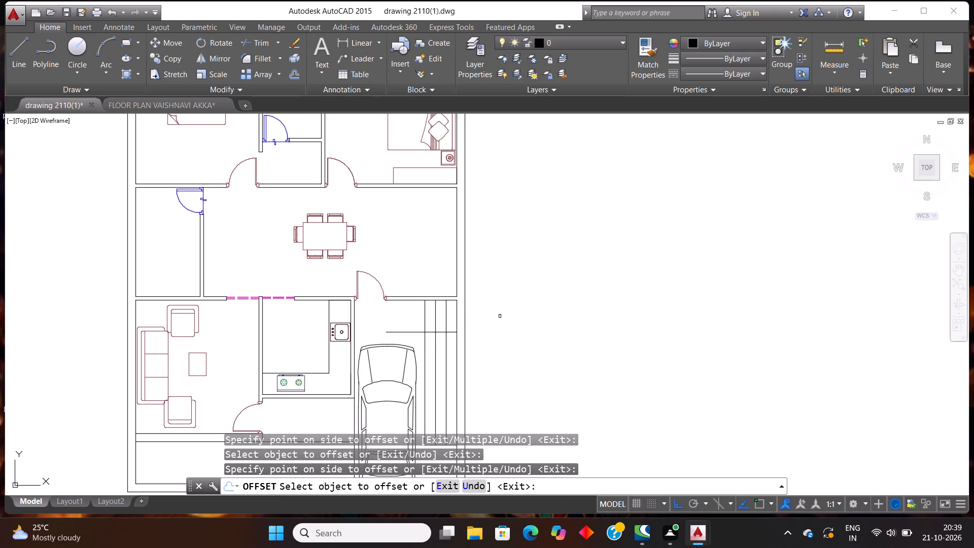
pyautogui.click(424, 324)
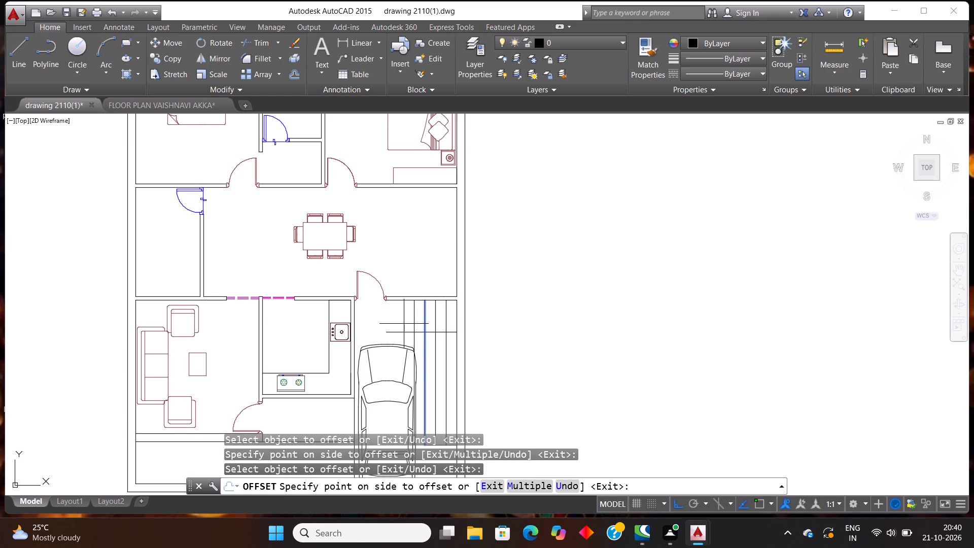
pyautogui.press('Escape')
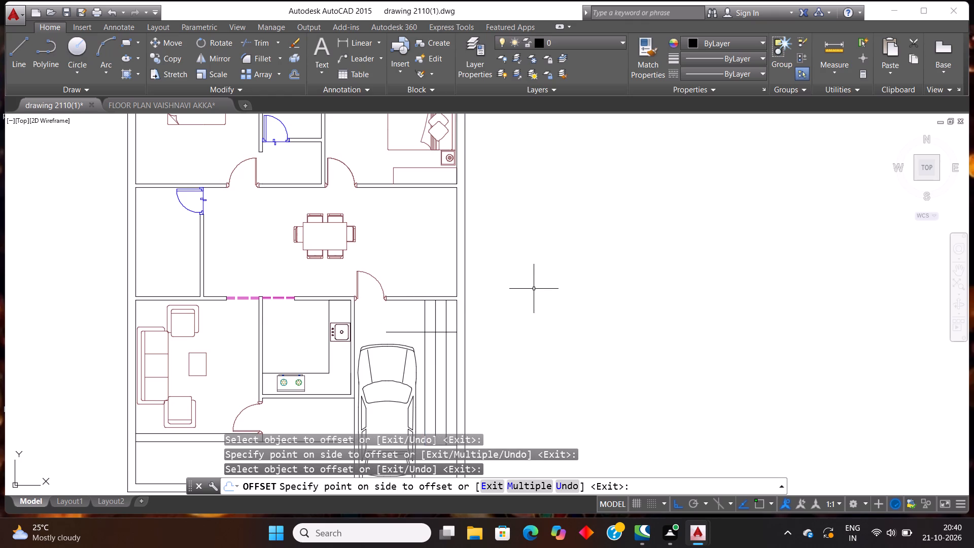
# Trim the two 1' offset lines below the horizontal line so they only span up to the dining wall.
pyautogui.scroll(-2, 515, 317)
pyautogui.scroll(2, 500, 340)
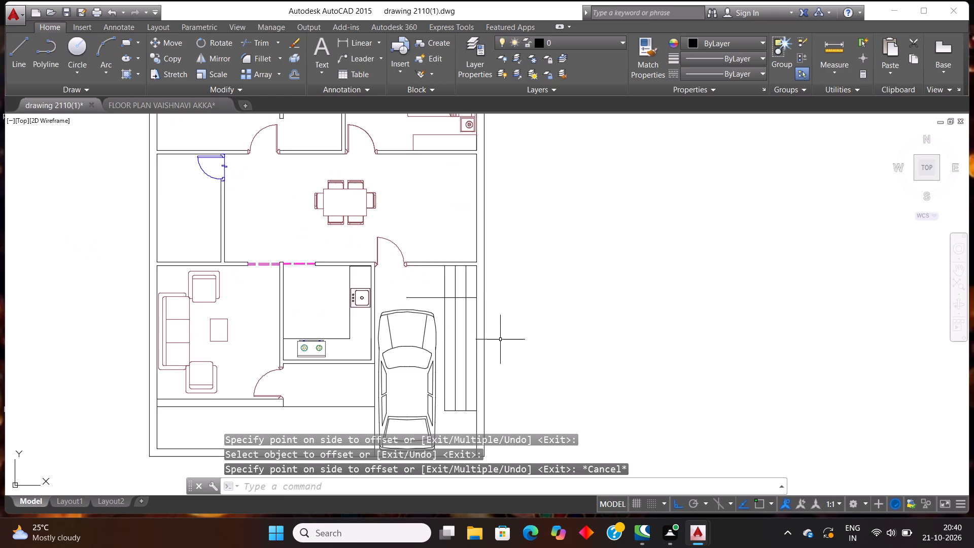
pyautogui.scroll(-1, 500, 339)
pyautogui.scroll(1, 500, 338)
pyautogui.write('tr')
pyautogui.press('Return')
pyautogui.press('Return')
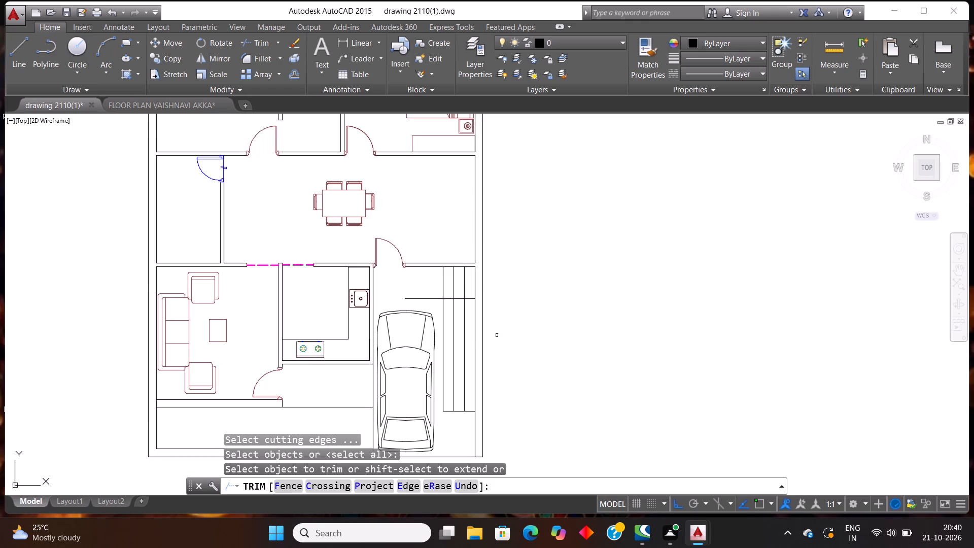
pyautogui.click(469, 344)
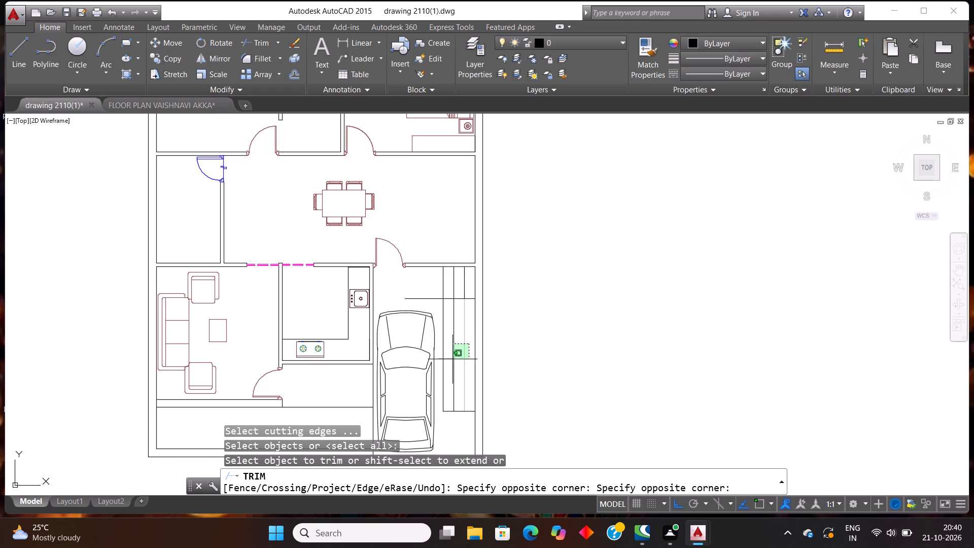
pyautogui.click(451, 363)
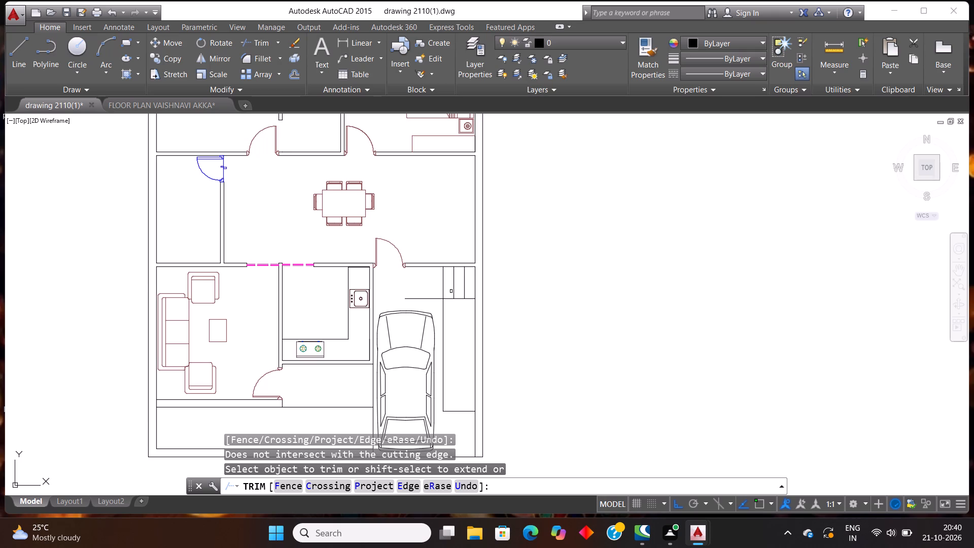
pyautogui.press('Escape')
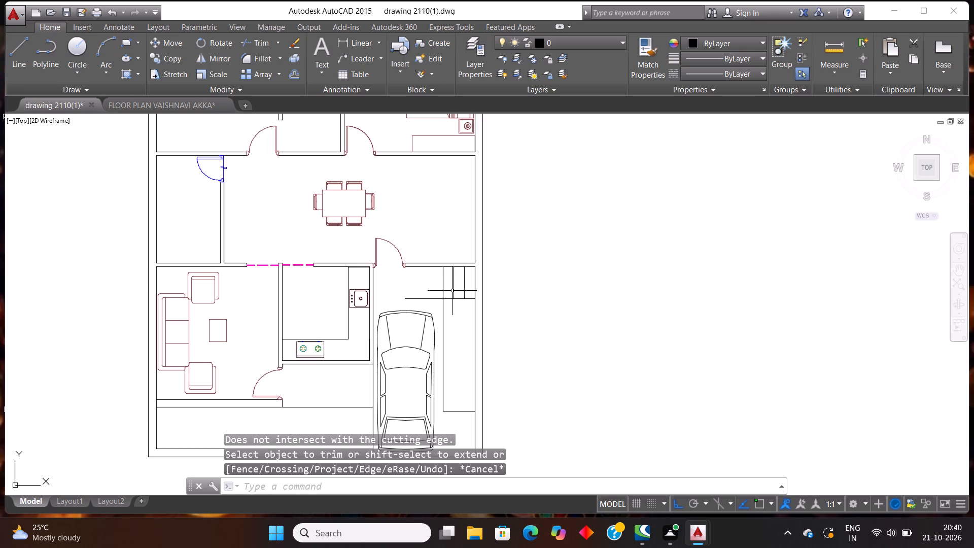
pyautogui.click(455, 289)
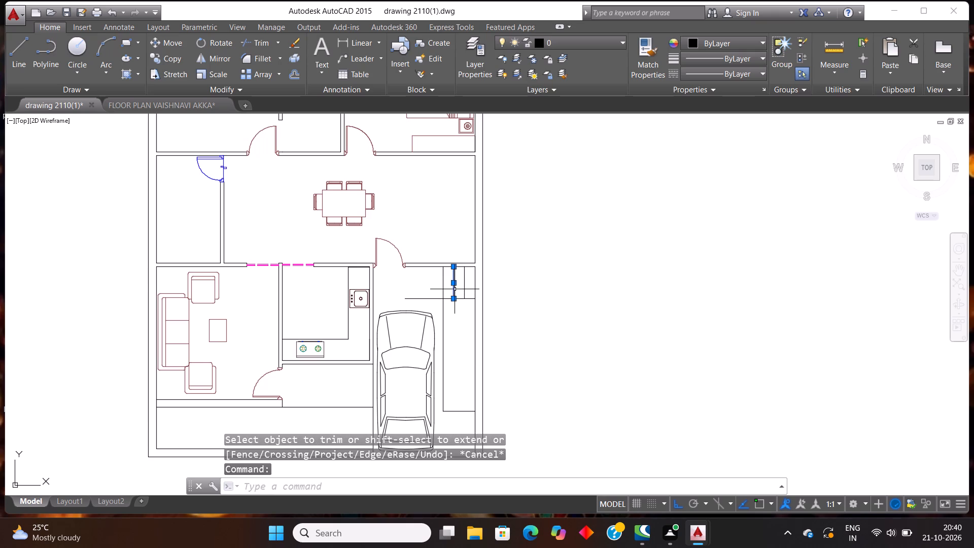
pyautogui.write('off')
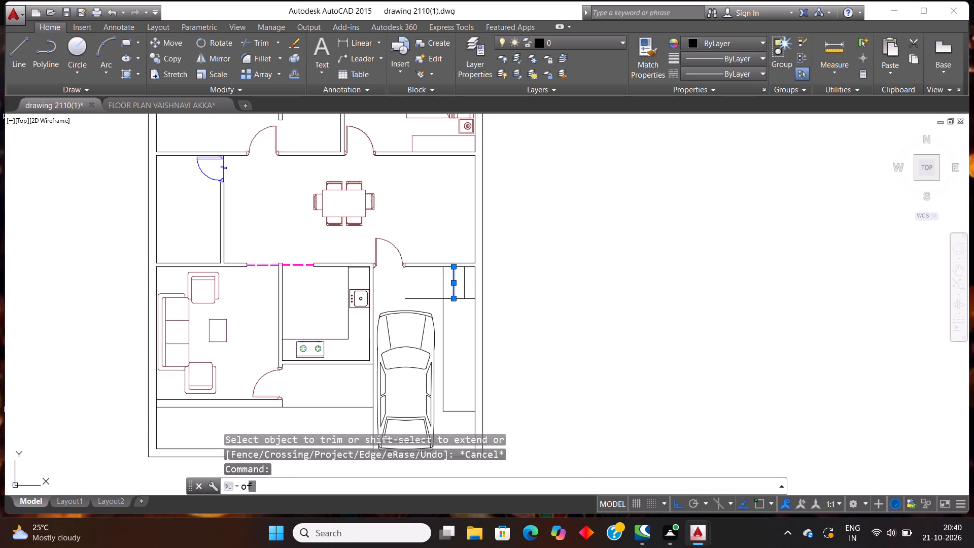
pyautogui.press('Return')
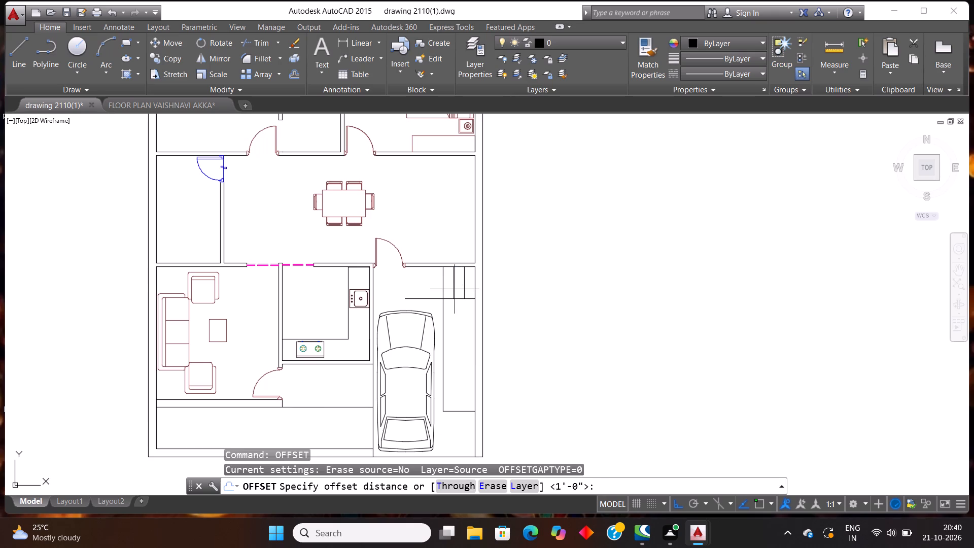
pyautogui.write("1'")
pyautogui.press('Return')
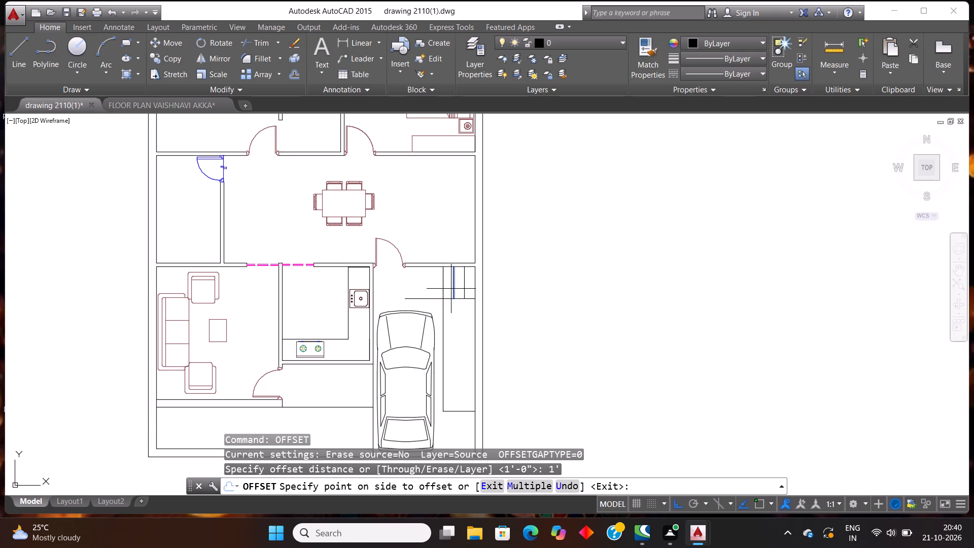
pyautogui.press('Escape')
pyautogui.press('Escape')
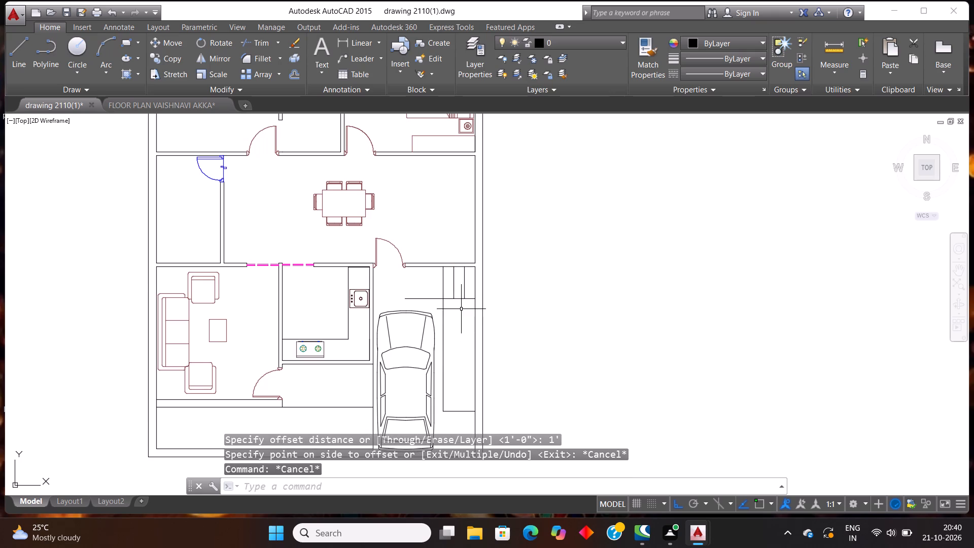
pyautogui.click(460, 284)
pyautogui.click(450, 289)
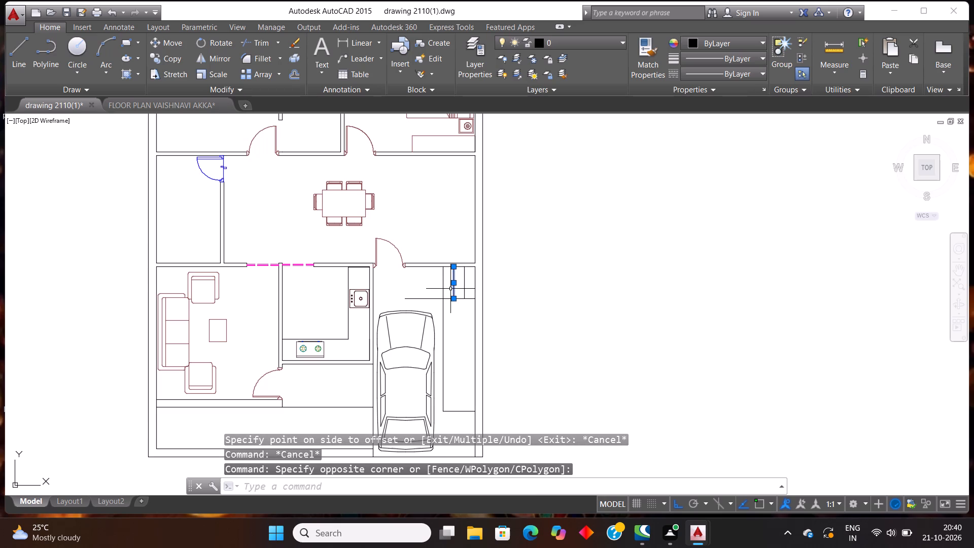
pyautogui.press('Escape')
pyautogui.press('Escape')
# Offset the short vertical line nearest the strip line by 1' toward the main door four times in succession, forming stair treads.
pyautogui.press('o')
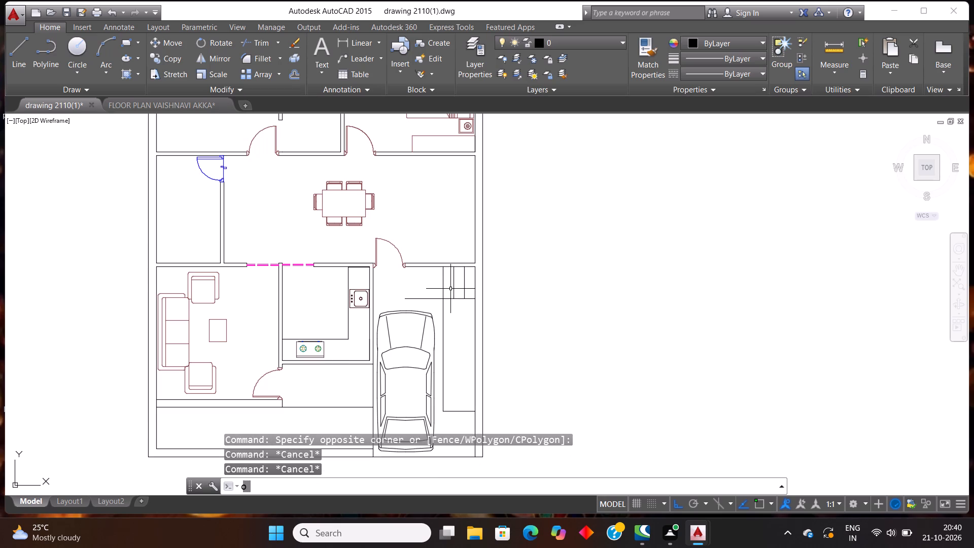
pyautogui.write('ff')
pyautogui.press('Return')
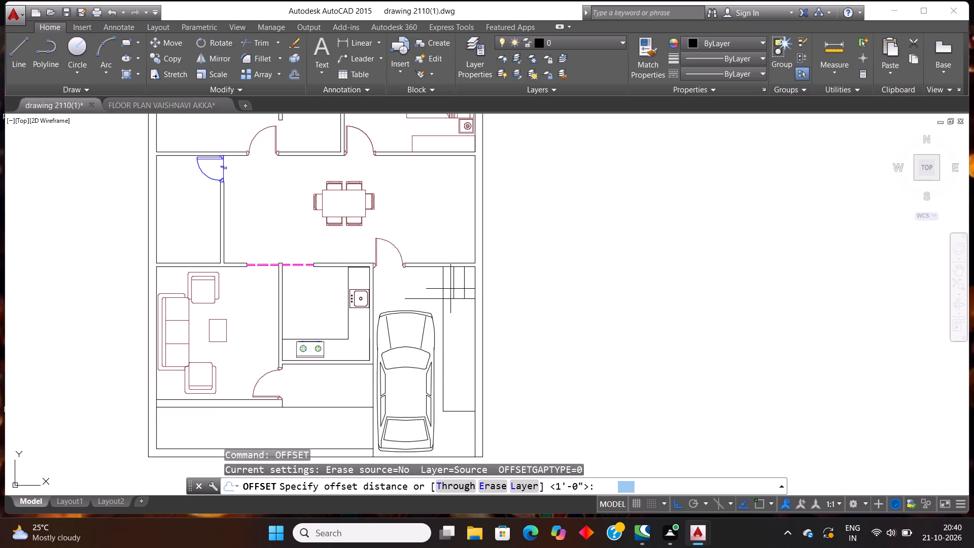
pyautogui.press('1')
pyautogui.press("'")
pyautogui.press('Return')
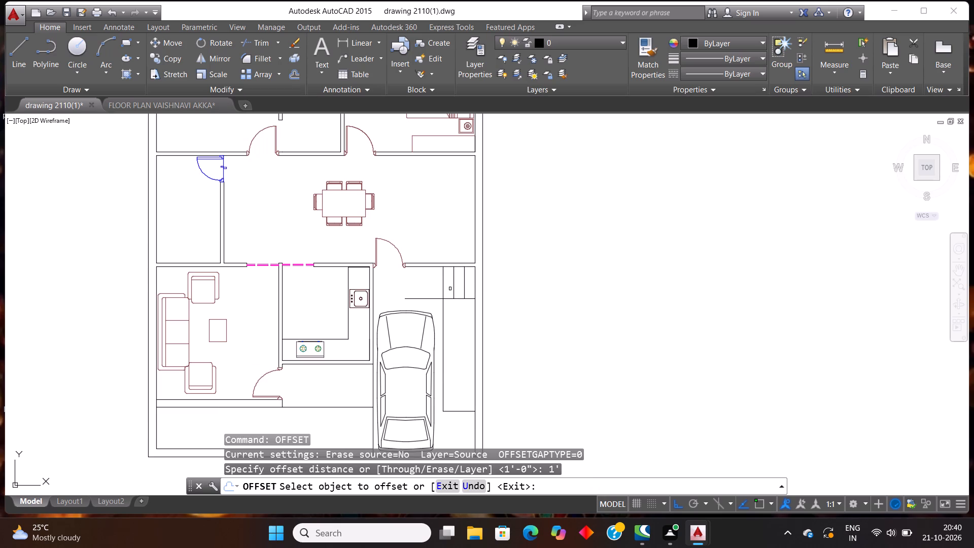
pyautogui.click(453, 285)
pyautogui.click(422, 285)
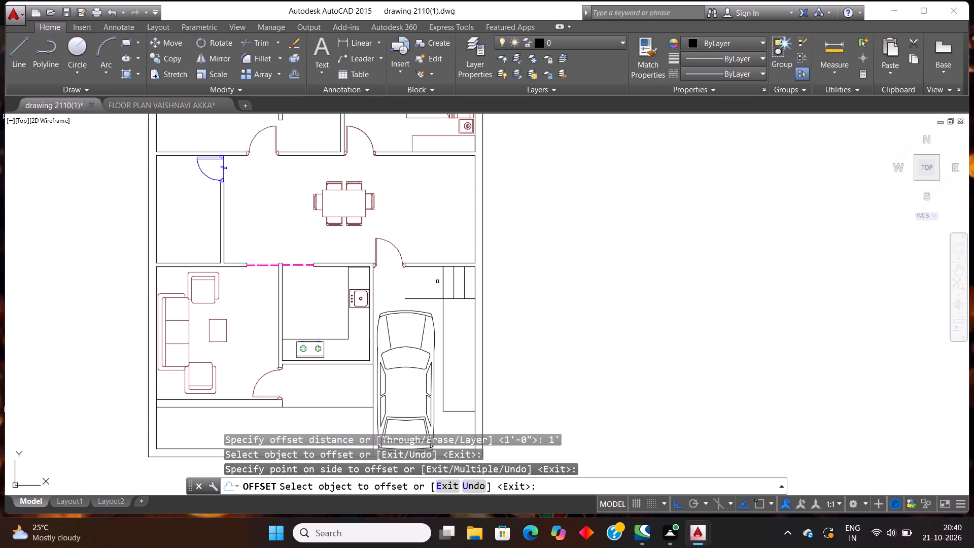
pyautogui.click(443, 277)
pyautogui.click(415, 285)
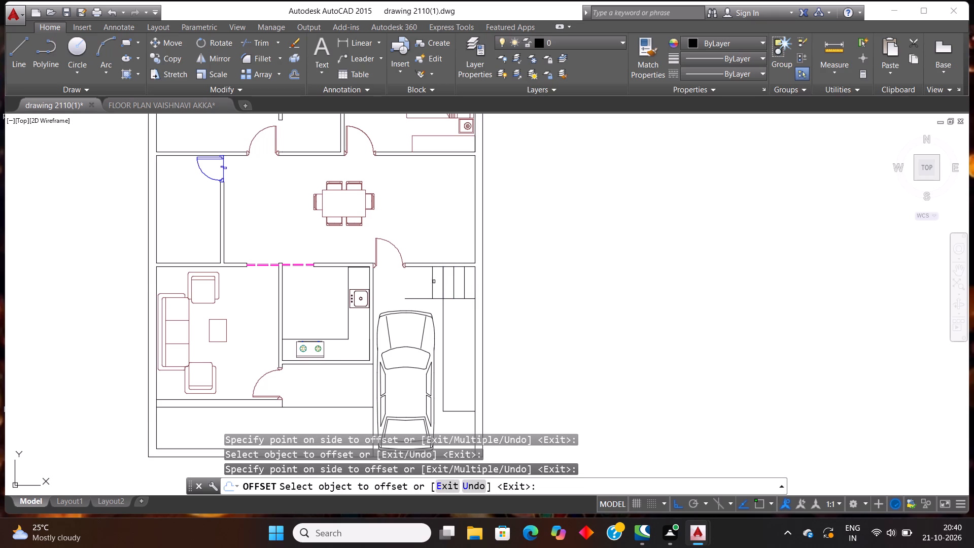
pyautogui.click(432, 283)
pyautogui.click(412, 281)
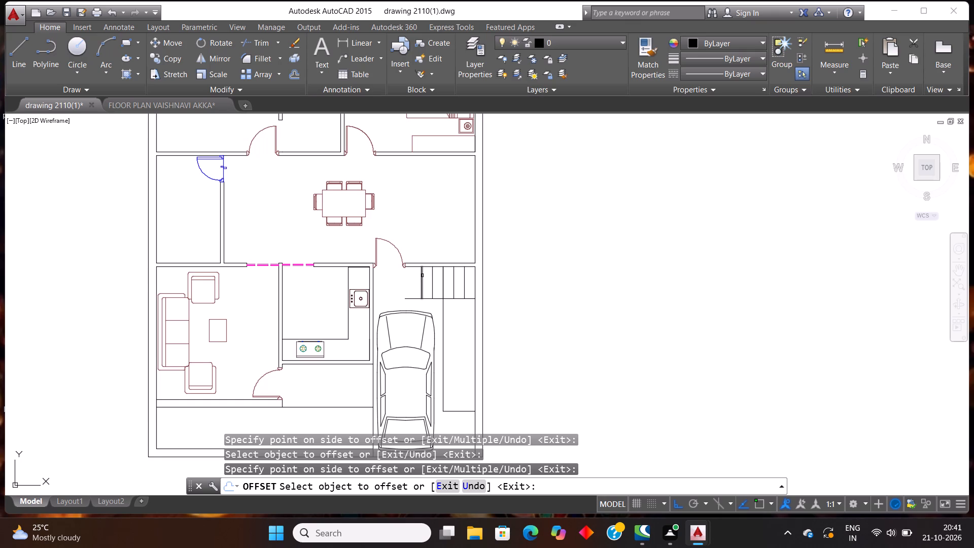
pyautogui.click(422, 276)
pyautogui.click(393, 282)
pyautogui.press('Escape')
# Trim the end of the horizontal stair line that projects past the last tread near the main door.
pyautogui.press('r')
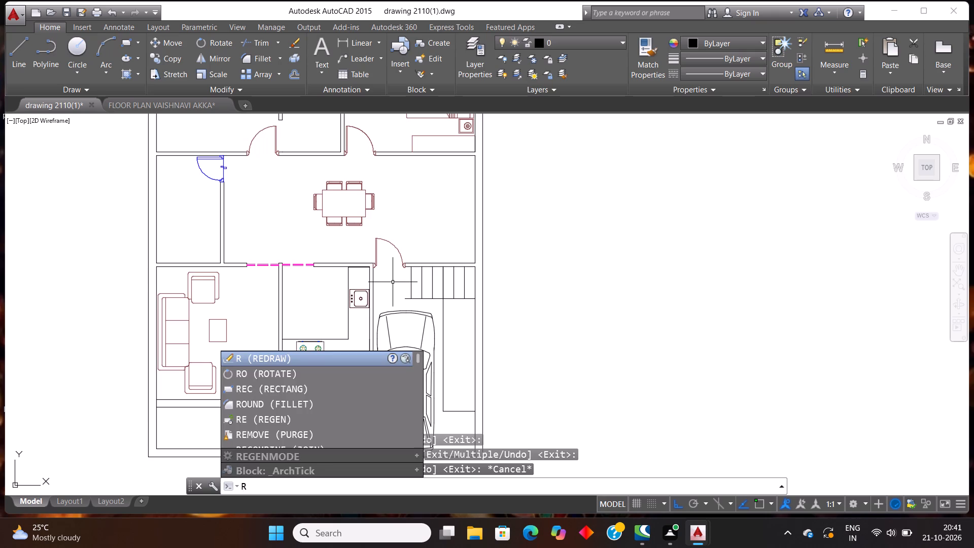
pyautogui.press('BackSpace')
pyautogui.write('tr')
pyautogui.press('Return')
pyautogui.press('Return')
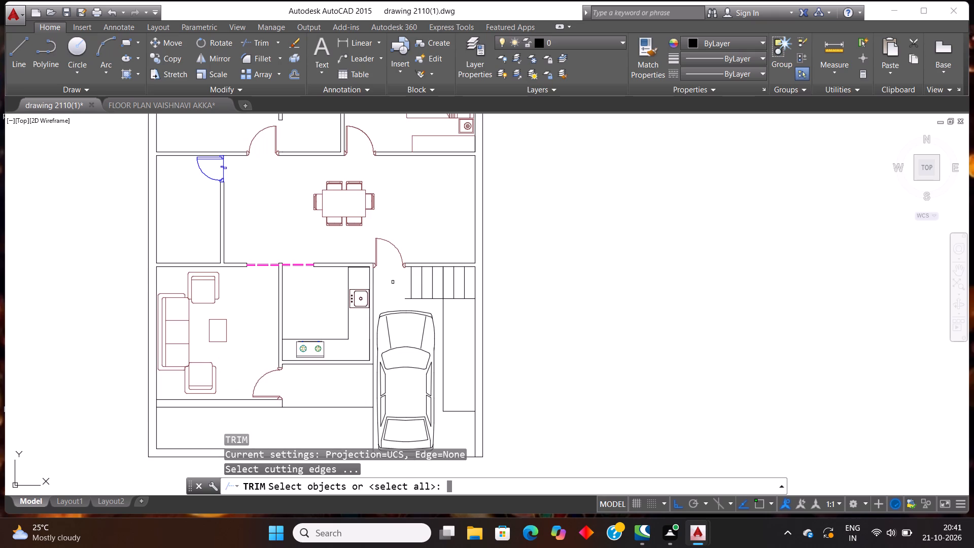
pyautogui.scroll(2, 420, 317)
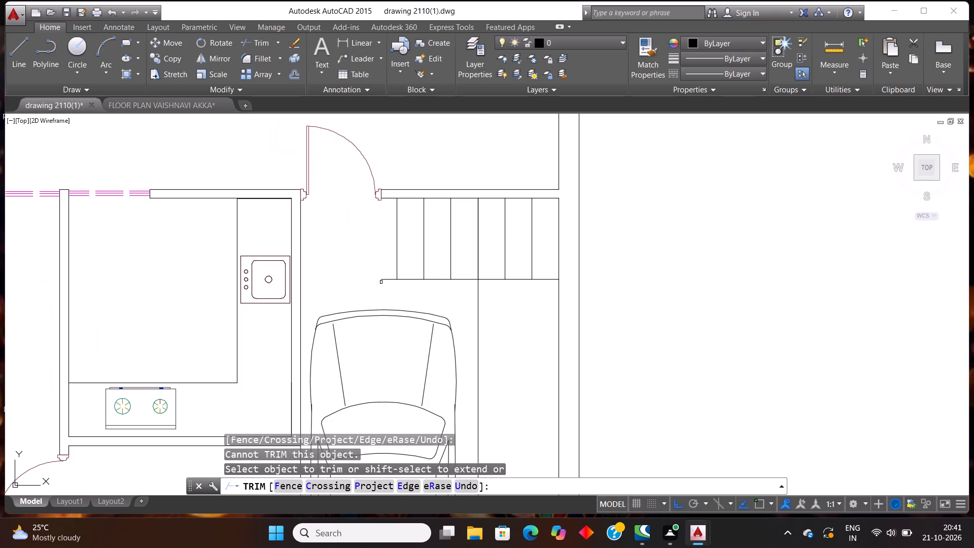
pyautogui.click(381, 272)
pyautogui.click(388, 291)
pyautogui.scroll(-1, 449, 292)
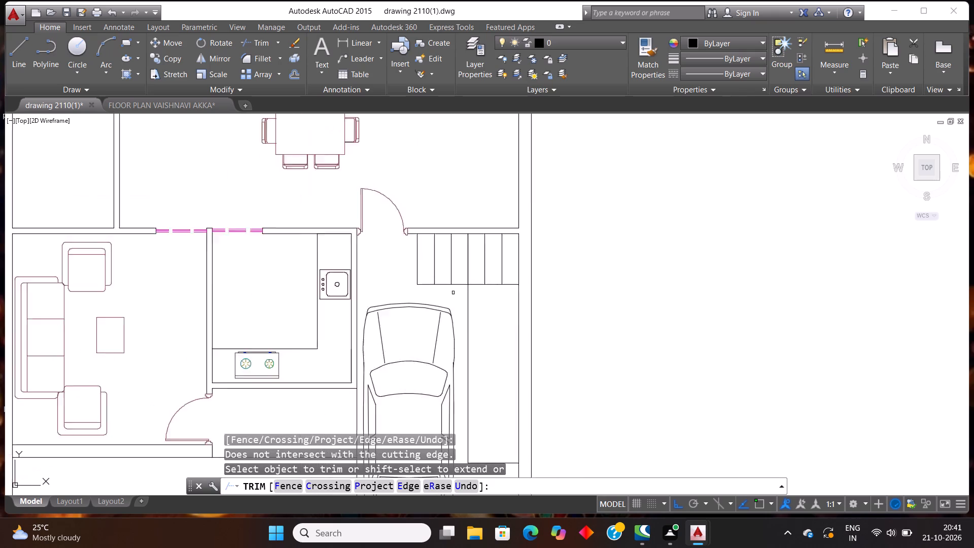
# Erase the two short vertical tread lines between the strip's long line and the outer wall, leaving an open landing.
pyautogui.scroll(-1, 453, 293)
pyautogui.scroll(2, 485, 262)
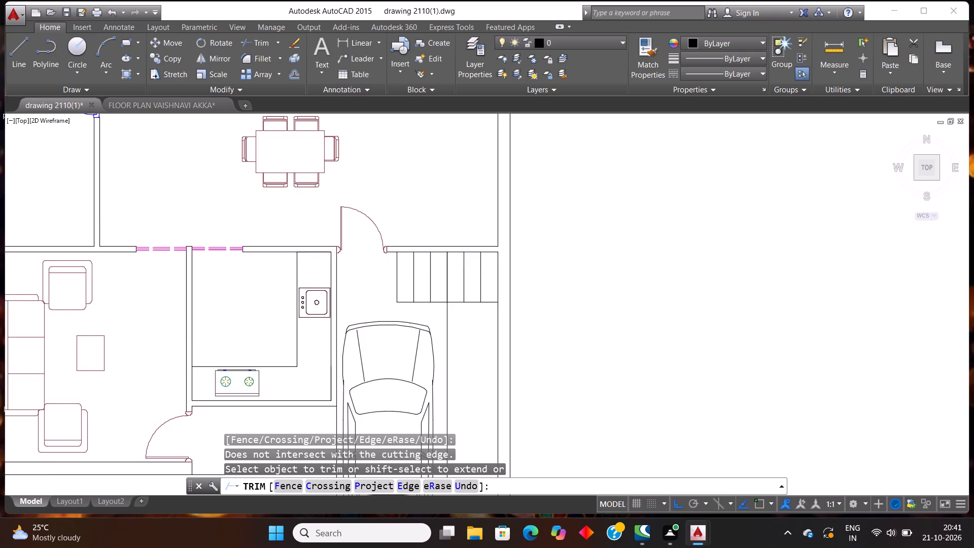
pyautogui.click(487, 289)
pyautogui.click(468, 303)
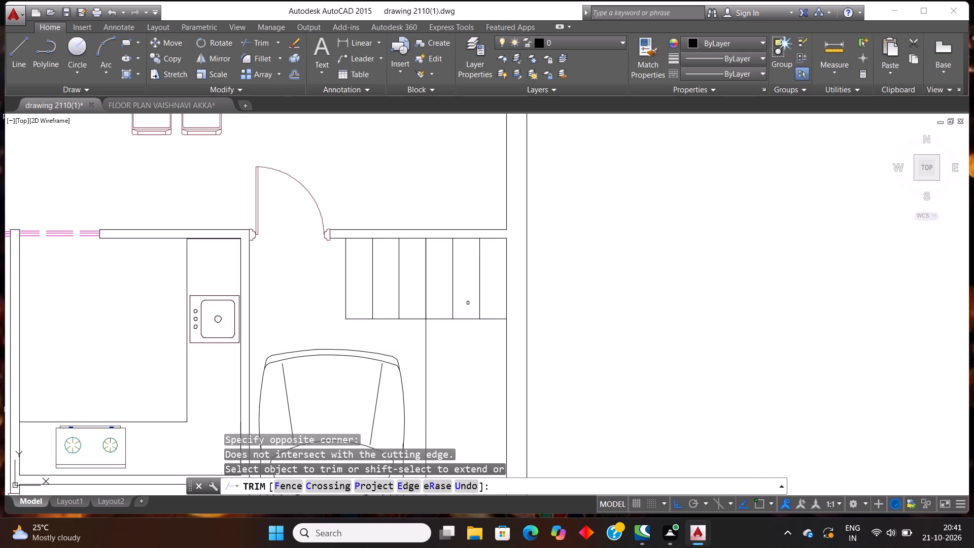
pyautogui.press('Escape')
pyautogui.click(484, 277)
pyautogui.click(474, 290)
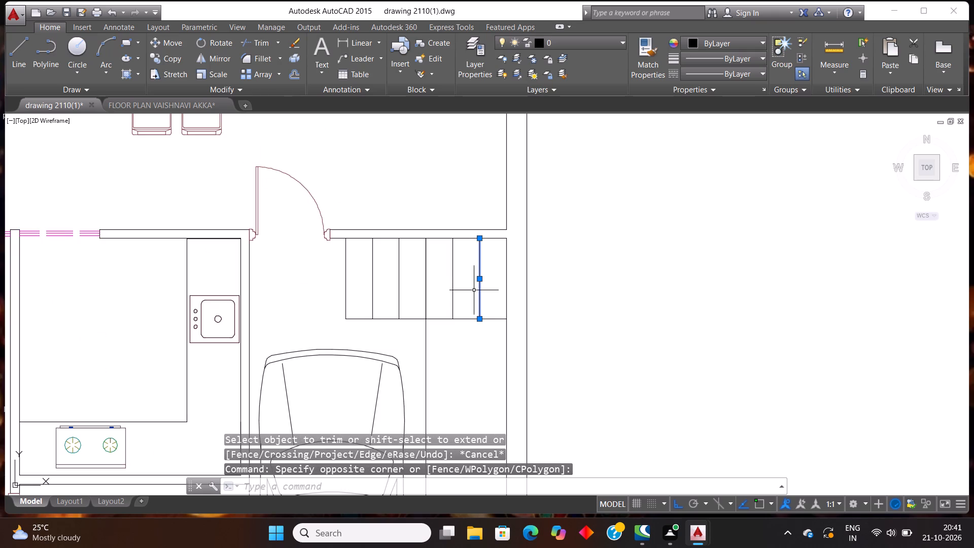
pyautogui.press('Delete')
pyautogui.moveTo(474, 290); pyautogui.dragTo(467, 295)
pyautogui.click(446, 295)
pyautogui.press('Delete')
pyautogui.scroll(-3, 460, 300)
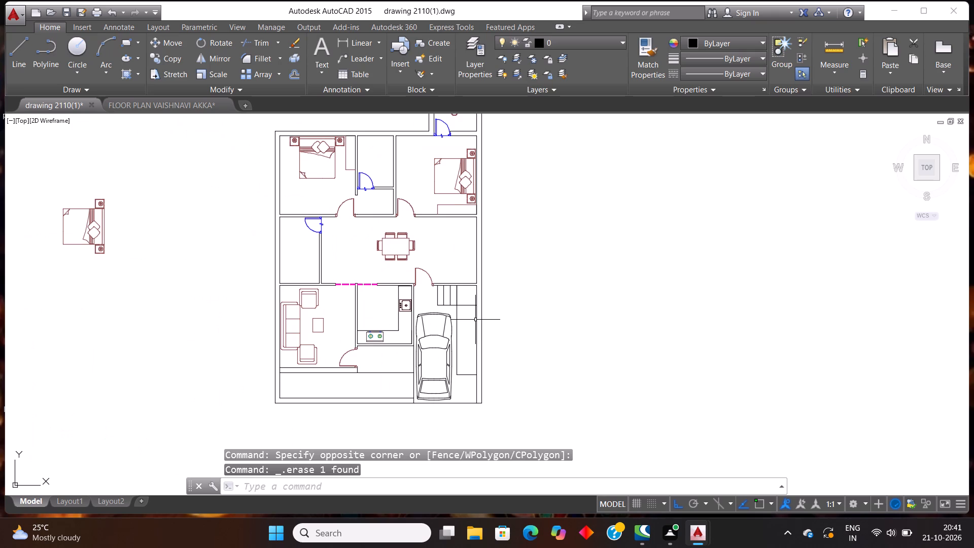
# Offset the horizontal stair line below the landing by 1' toward the front boundary five times in succession, forming treads.
pyautogui.scroll(-1, 475, 320)
pyautogui.scroll(2, 476, 321)
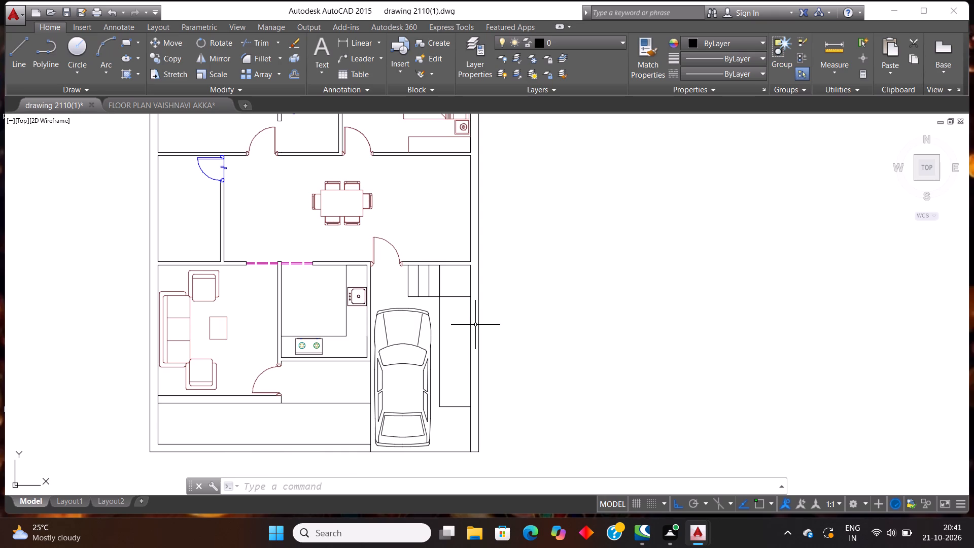
pyautogui.press('Escape')
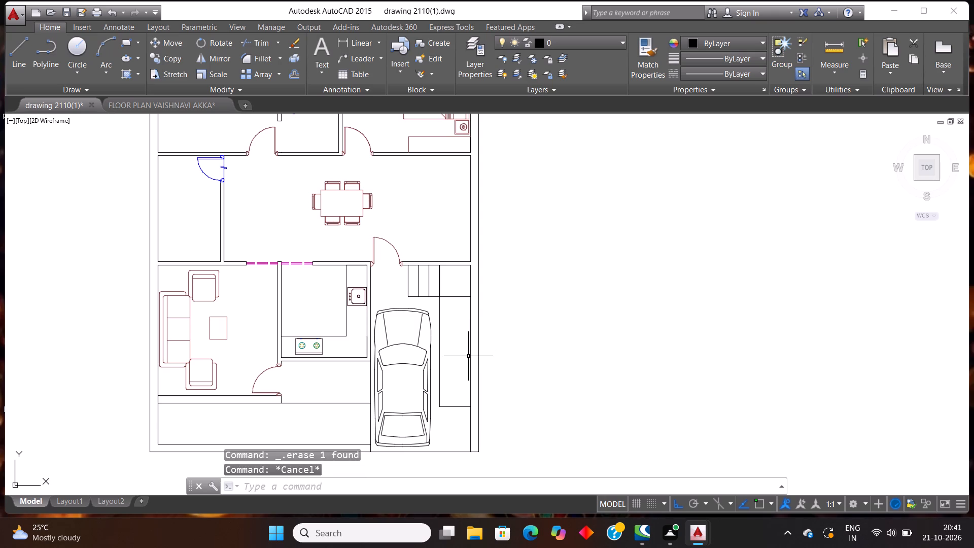
pyautogui.write('off')
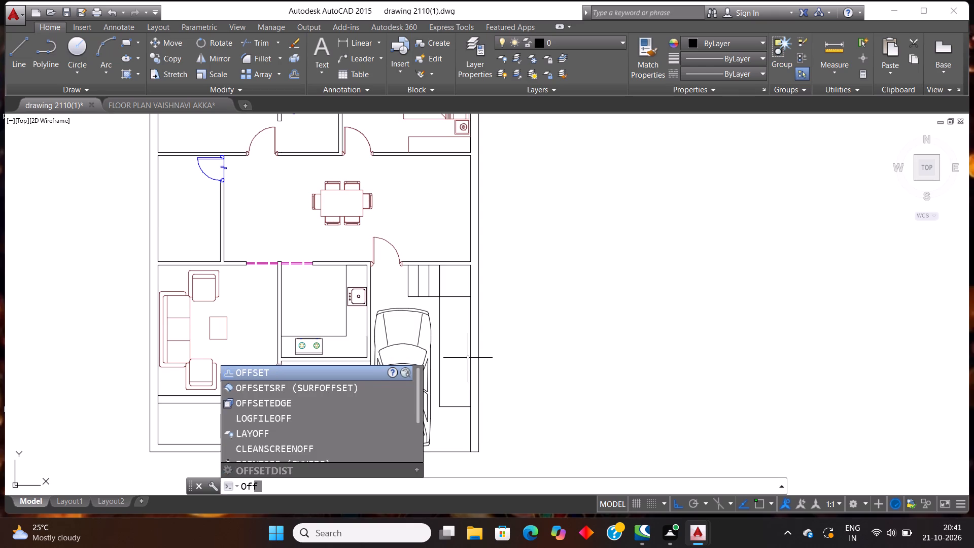
pyautogui.press('Return')
pyautogui.write("1'")
pyautogui.press('Return')
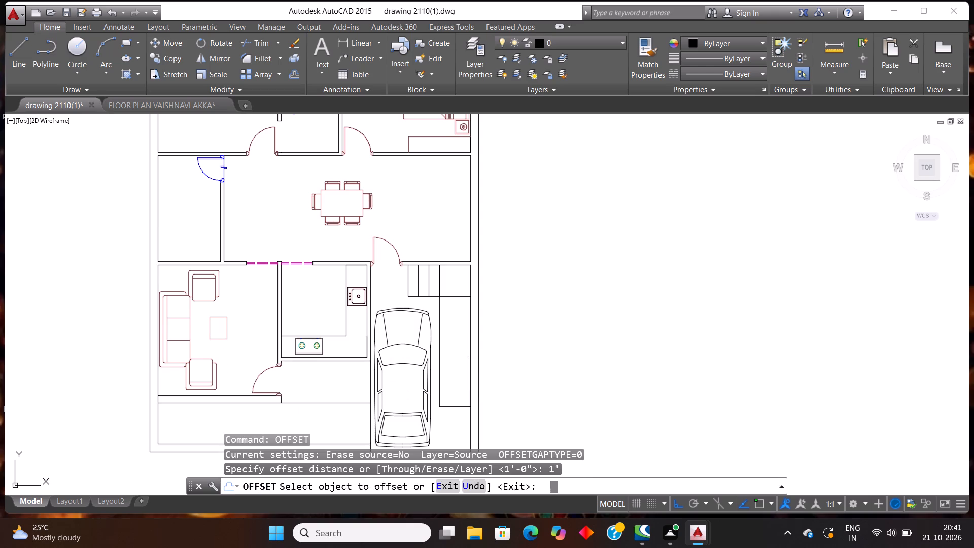
pyautogui.click(450, 297)
pyautogui.click(457, 327)
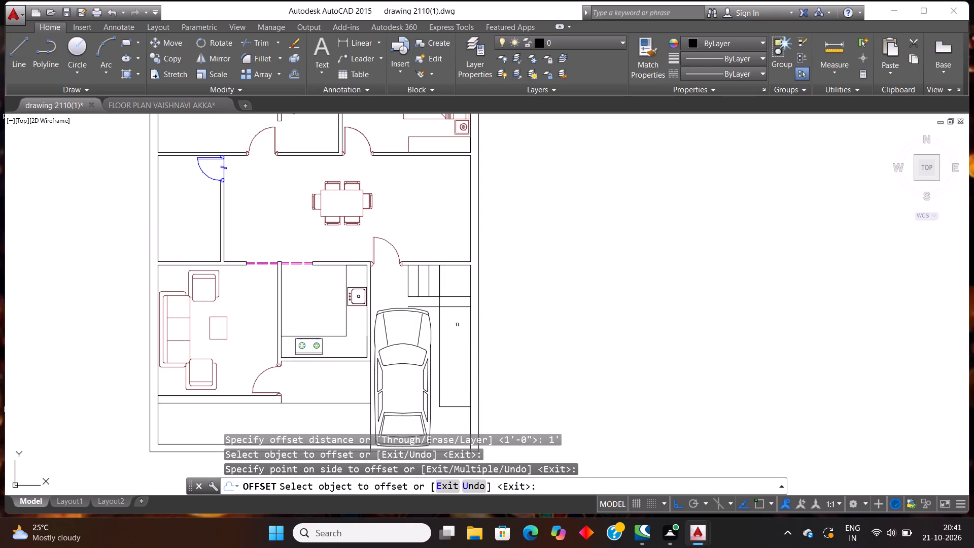
pyautogui.click(445, 307)
pyautogui.click(459, 360)
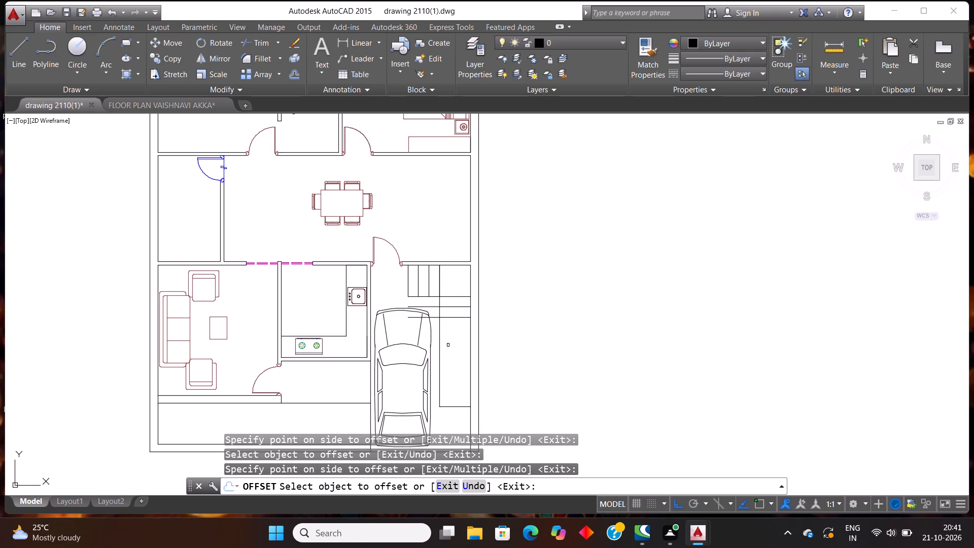
pyautogui.click(454, 317)
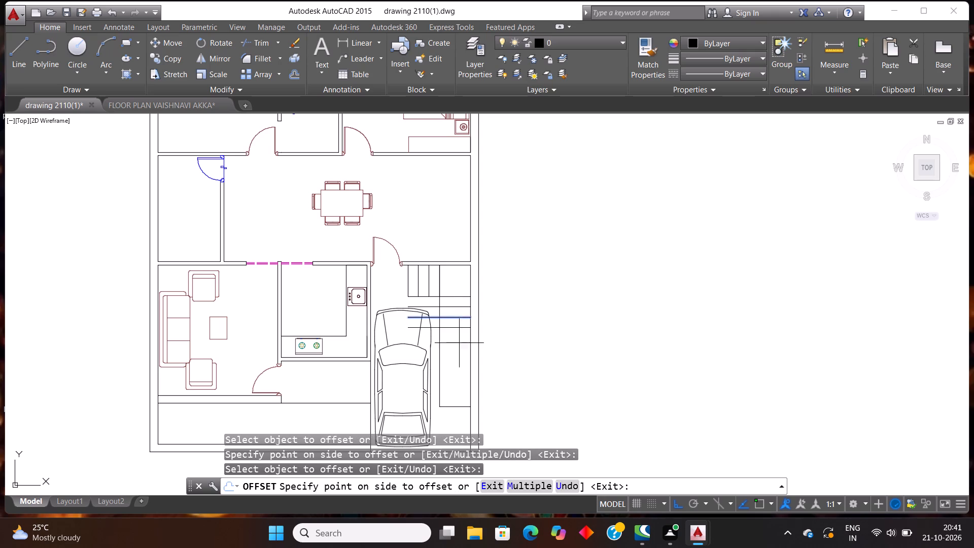
pyautogui.click(460, 351)
pyautogui.click(449, 328)
pyautogui.click(455, 349)
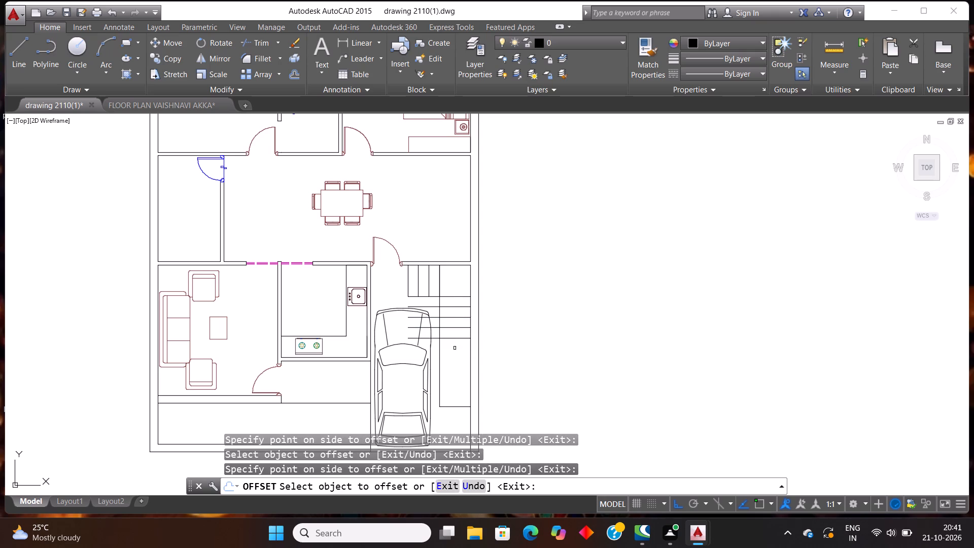
pyautogui.click(453, 337)
pyautogui.click(458, 365)
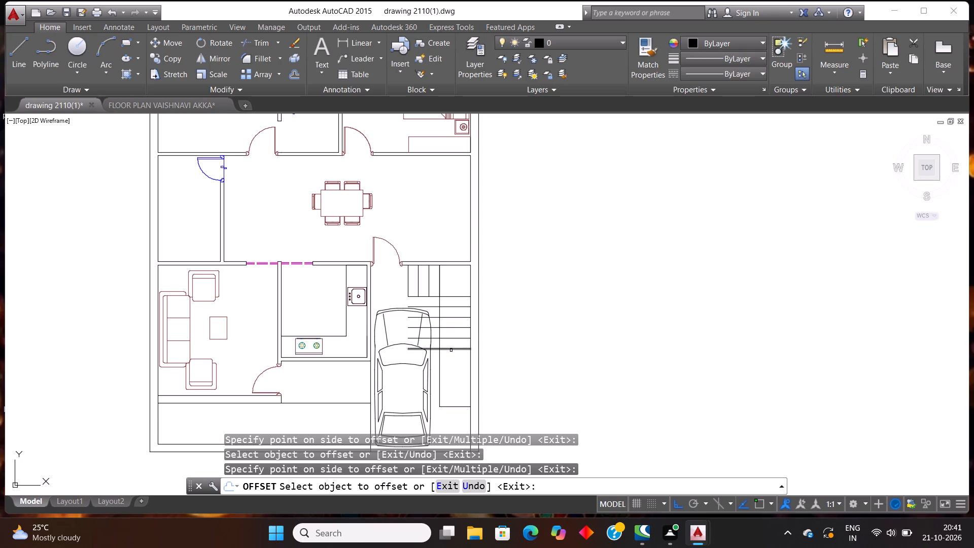
# Continue from the lowest tread with five more successive 1' offsets toward the closed end of the stair strip.
pyautogui.click(451, 350)
pyautogui.click(454, 376)
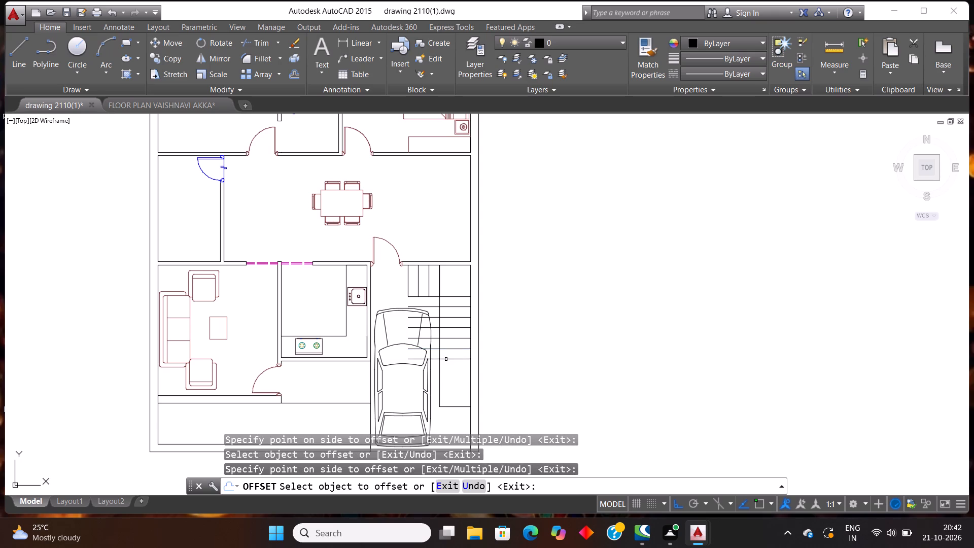
pyautogui.click(446, 360)
pyautogui.click(460, 387)
pyautogui.click(449, 369)
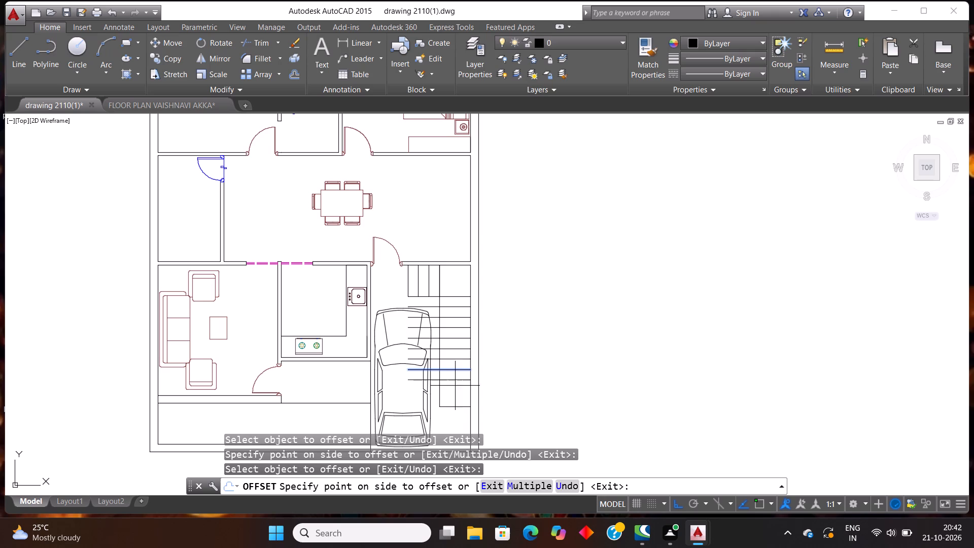
pyautogui.click(456, 387)
pyautogui.click(453, 380)
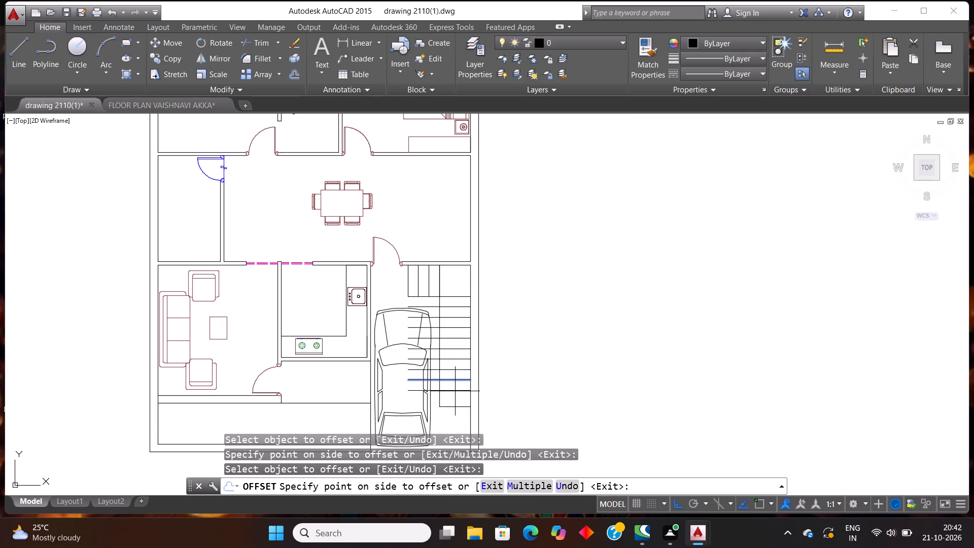
pyautogui.click(456, 398)
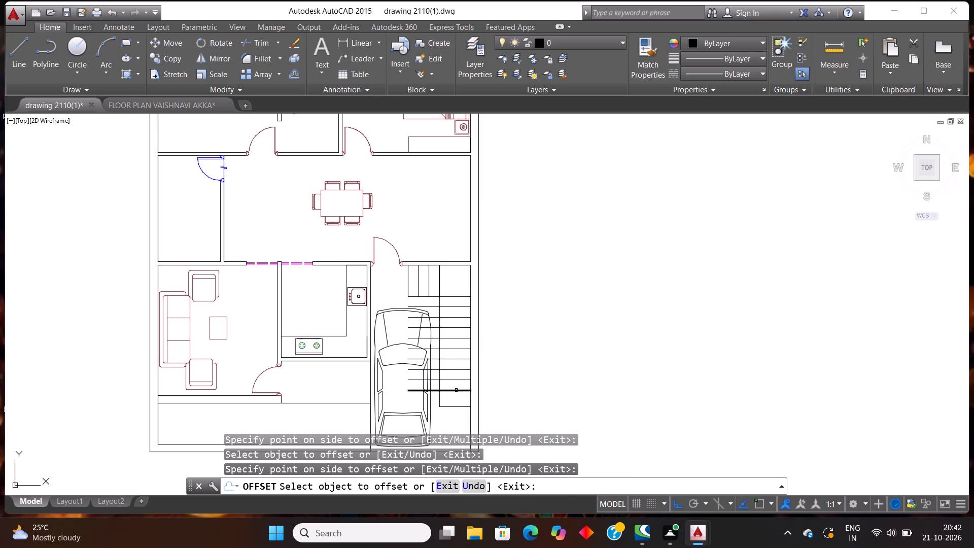
pyautogui.click(456, 390)
pyautogui.click(465, 402)
pyautogui.press('Escape')
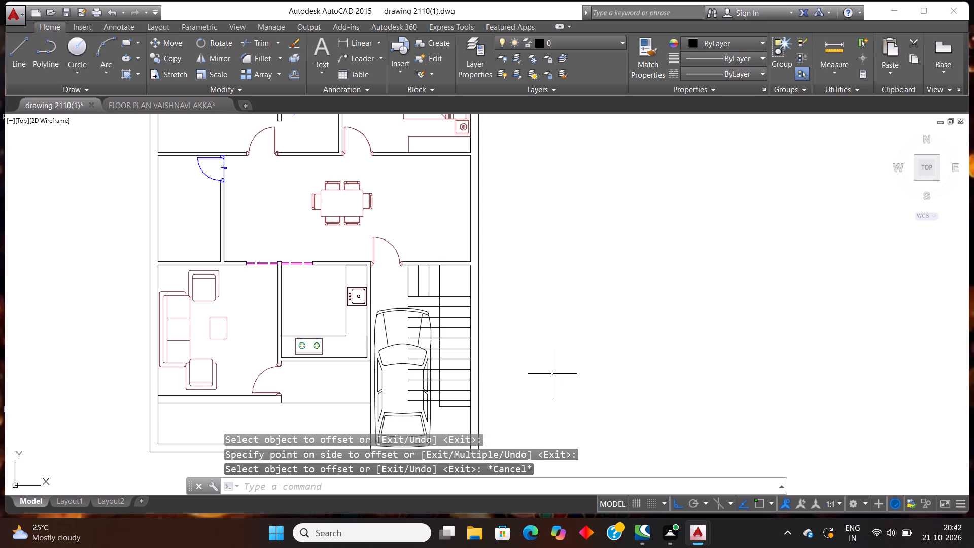
# Trim the new tread lines where they extend past the stair strip's long line into the gap beside the car.
pyautogui.scroll(1, 432, 425)
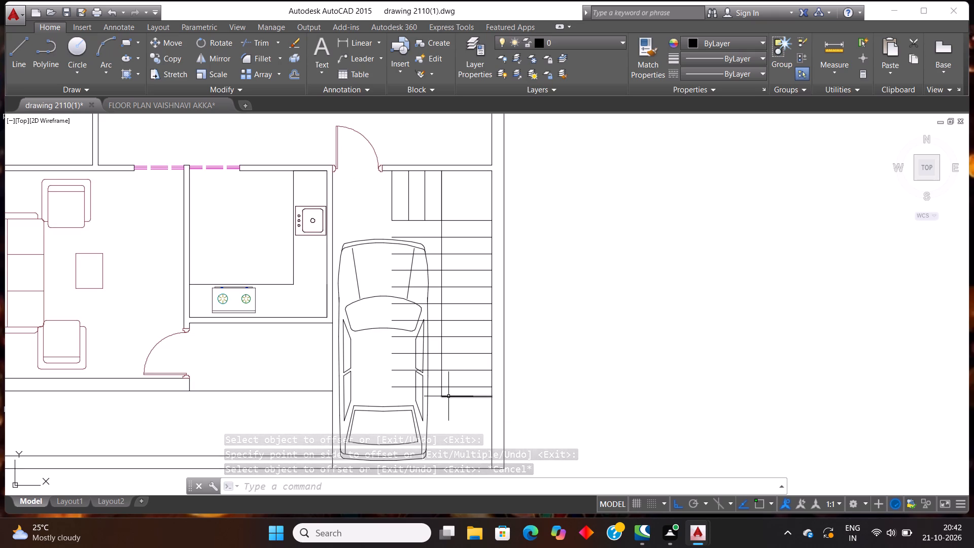
pyautogui.write('tr')
pyautogui.press('Return')
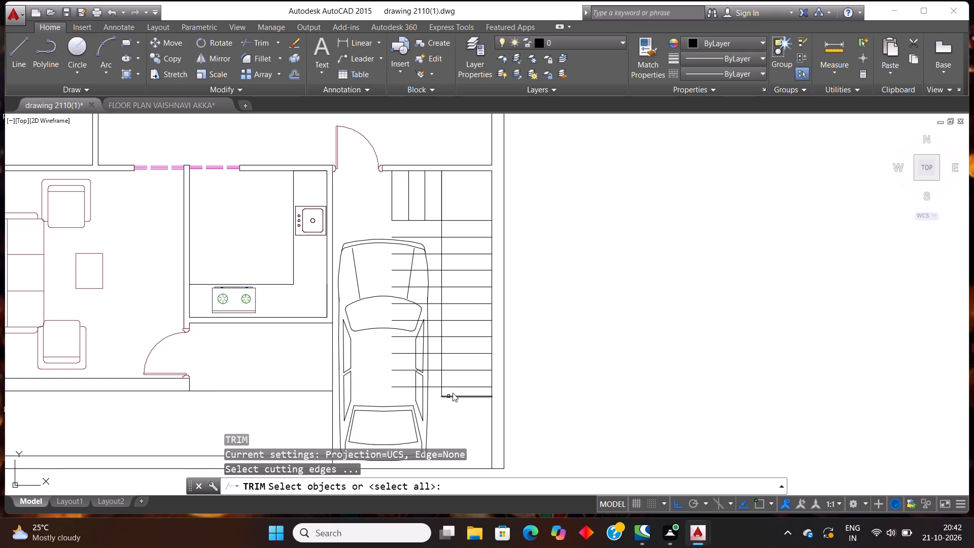
pyautogui.press('Return')
pyautogui.click(436, 393)
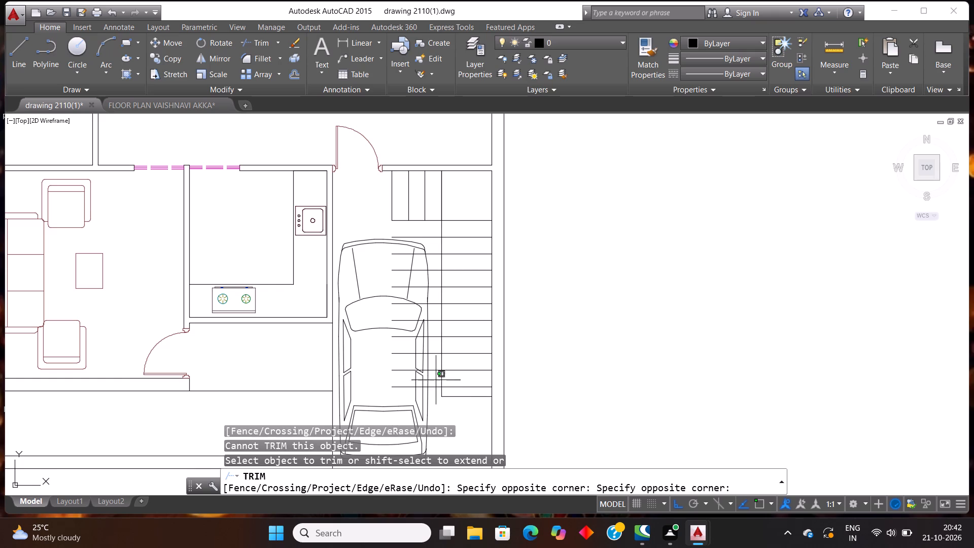
pyautogui.click(435, 231)
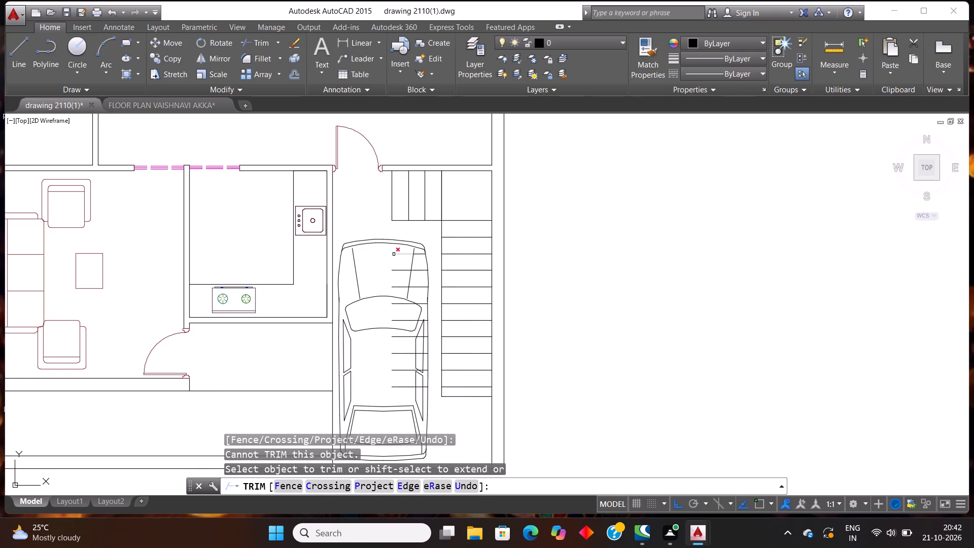
# Trim the leftover tread pieces that cross the car's hood and windshield, using all objects as cutting edges.
pyautogui.click(392, 252)
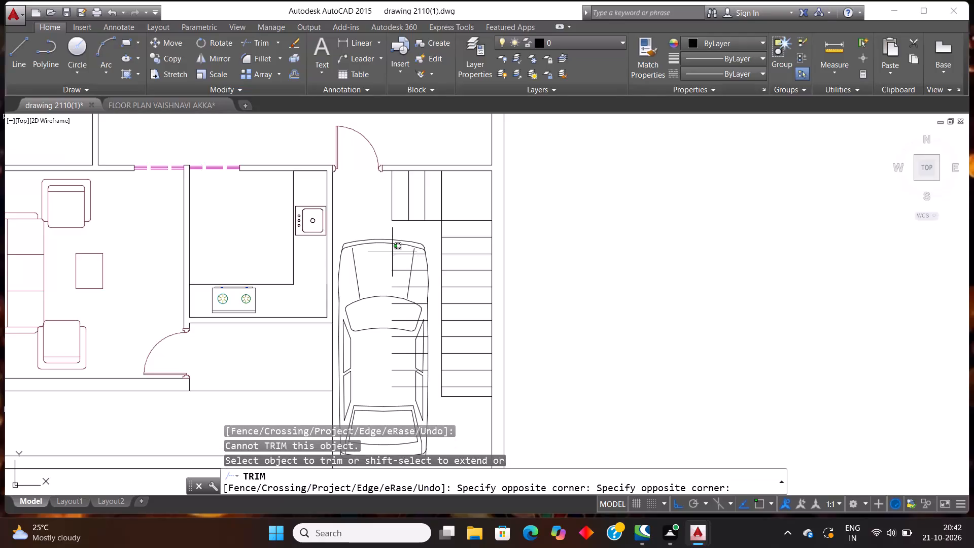
pyautogui.click(403, 289)
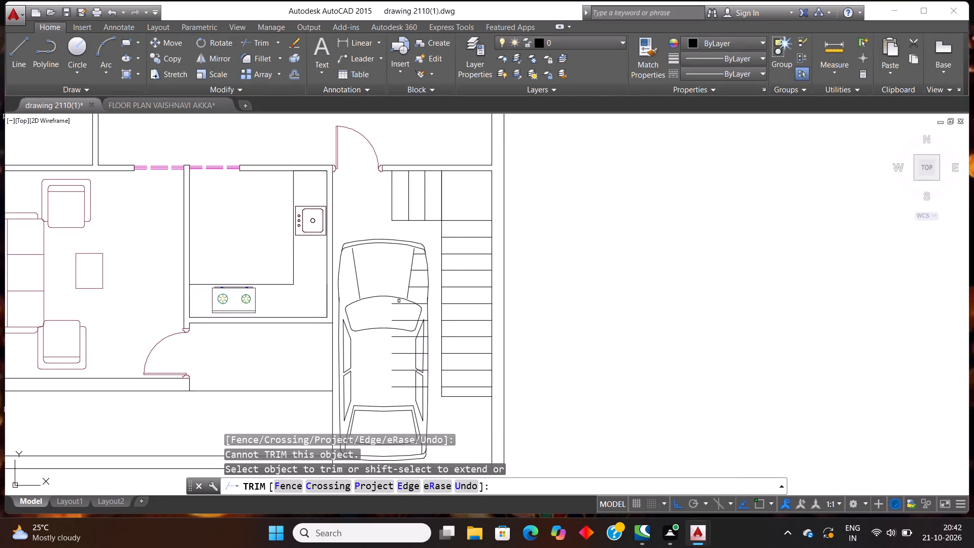
pyautogui.click(398, 303)
pyautogui.moveTo(390, 291); pyautogui.dragTo(395, 315)
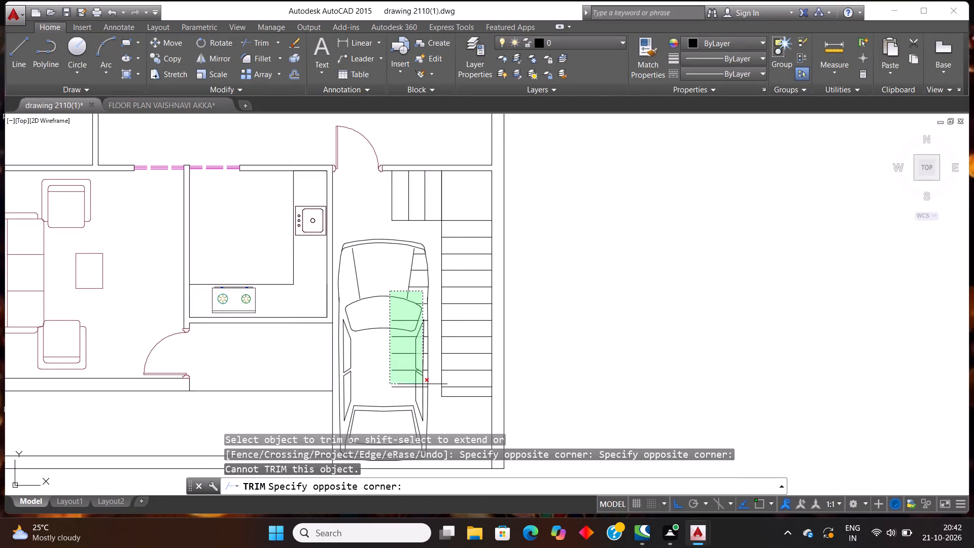
pyautogui.click(420, 393)
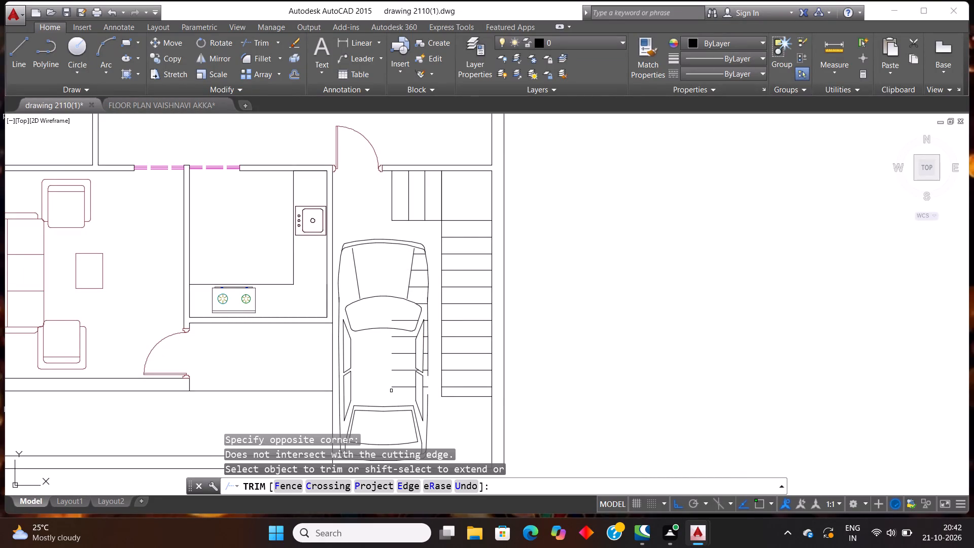
pyautogui.click(406, 392)
pyautogui.click(382, 293)
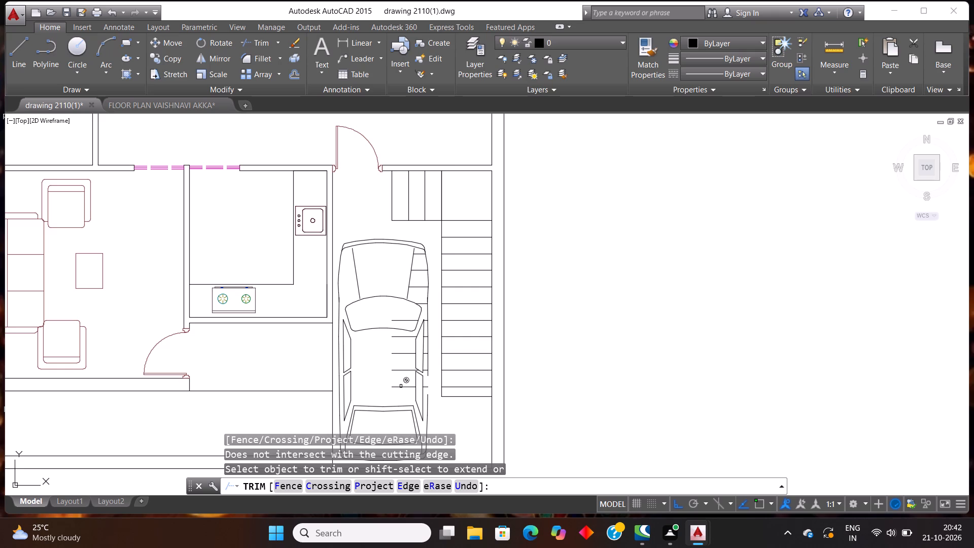
pyautogui.press('Escape')
# Erase the leftover tread pieces lying across the car's roof and inside its windshield.
pyautogui.click(406, 391)
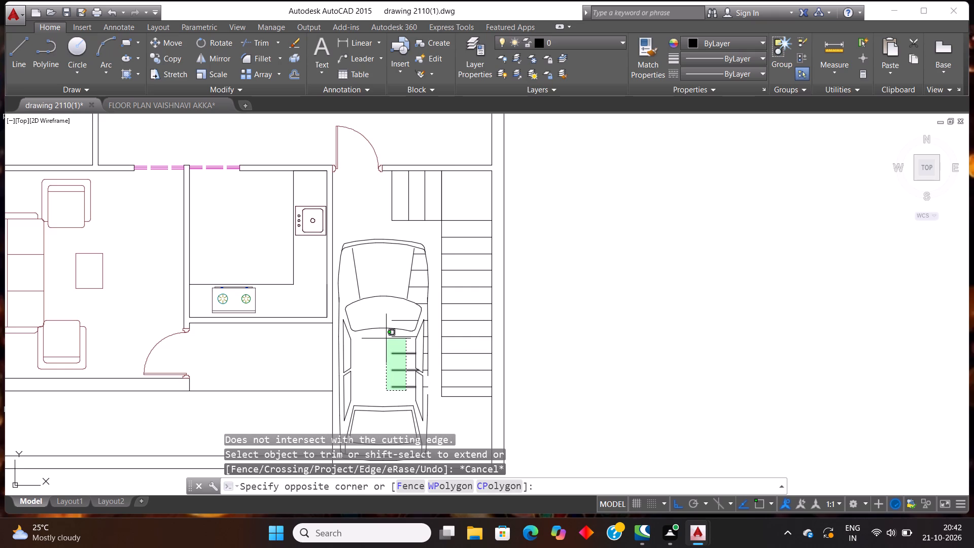
pyautogui.click(386, 336)
pyautogui.press('Delete')
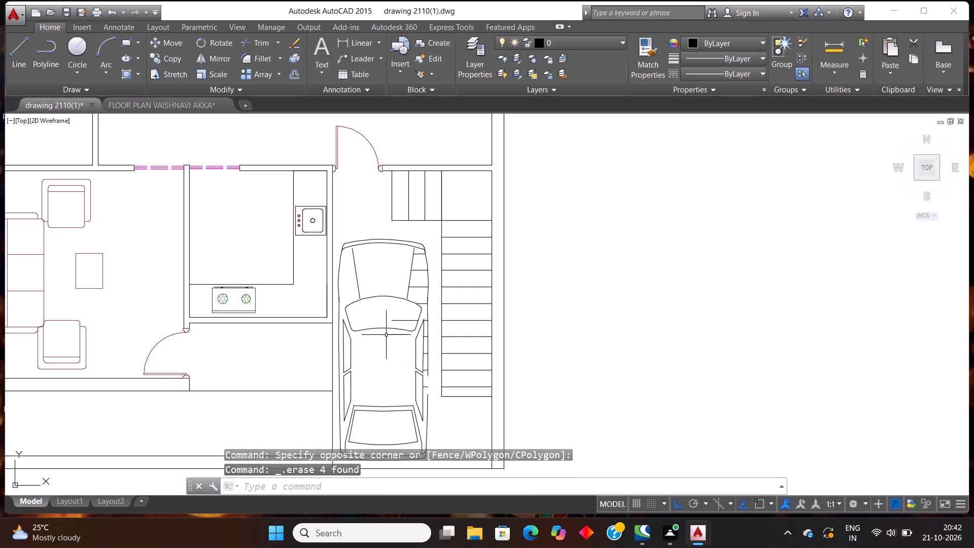
pyautogui.scroll(2, 396, 334)
pyautogui.click(412, 313)
pyautogui.click(400, 290)
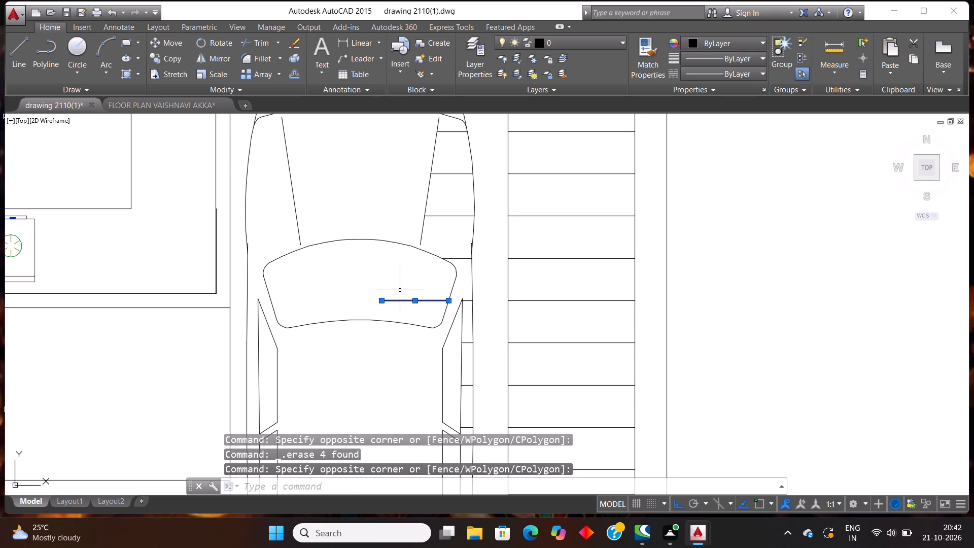
pyautogui.press('Delete')
# Erase the short leftover tread pieces beside the car's hood and windshield on the staircase side.
pyautogui.scroll(-3, 410, 320)
pyautogui.scroll(2, 428, 292)
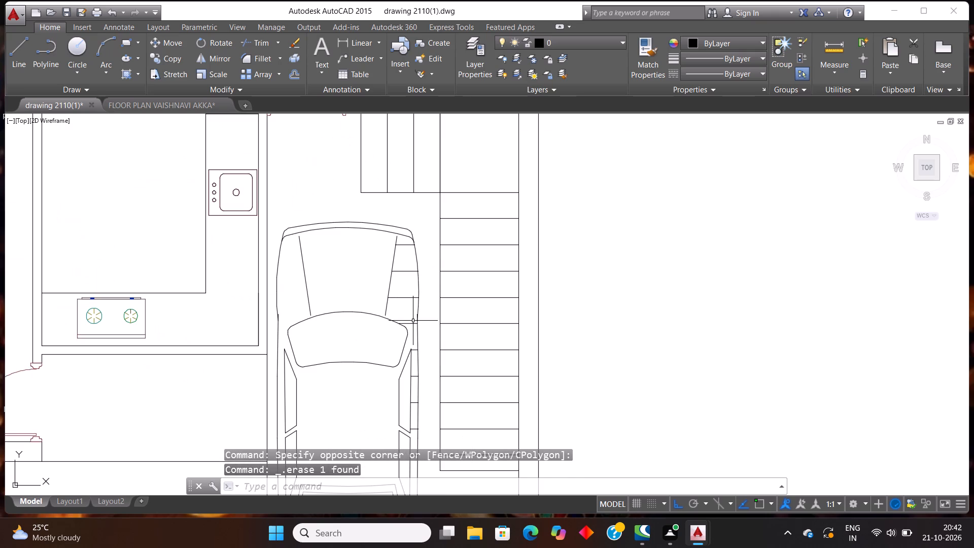
pyautogui.click(407, 310)
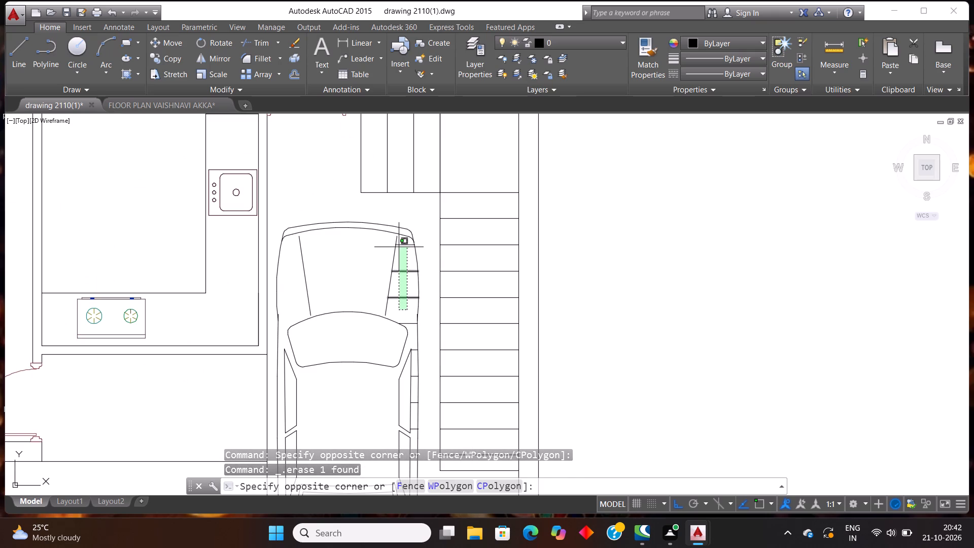
pyautogui.click(401, 241)
pyautogui.press('Delete')
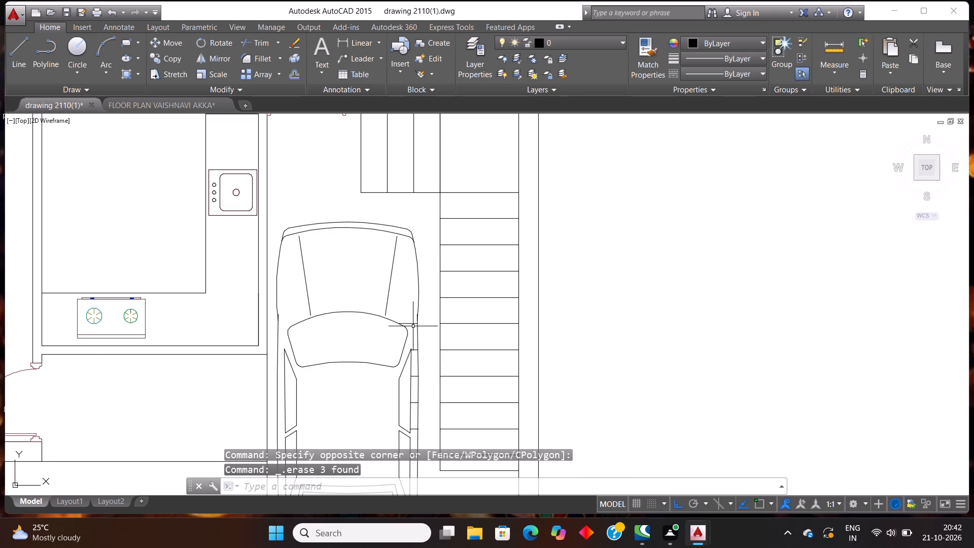
pyautogui.doubleClick(412, 327)
pyautogui.press('Escape')
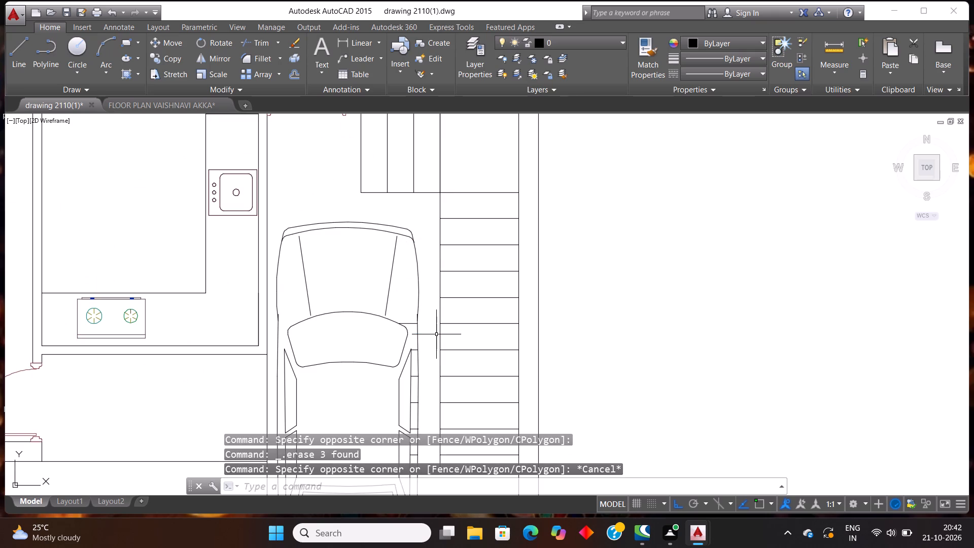
pyautogui.scroll(2, 434, 333)
pyautogui.click(368, 317)
pyautogui.click(361, 292)
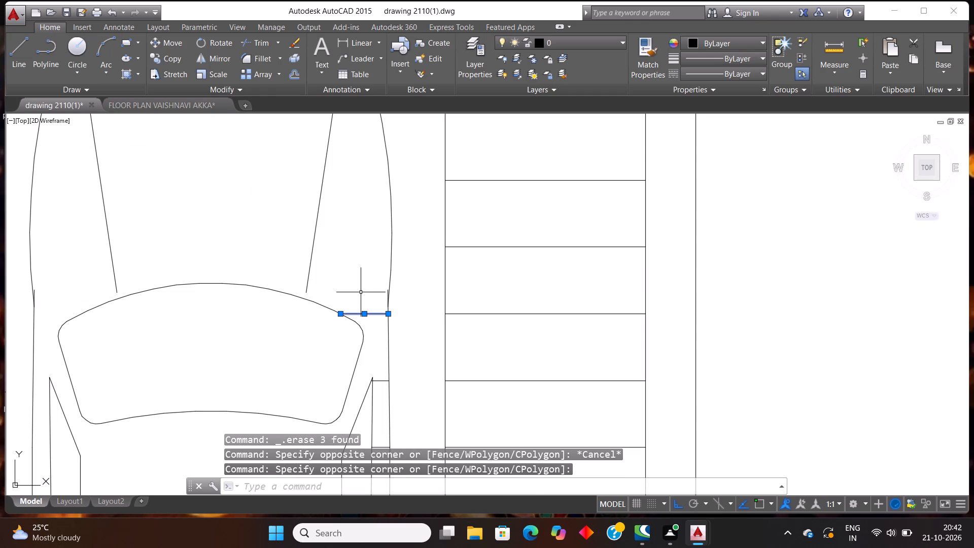
pyautogui.press('Delete')
# Erase the five short leftover tread pieces beside the car's side windows on the staircase side.
pyautogui.scroll(-2, 361, 292)
pyautogui.scroll(1, 409, 333)
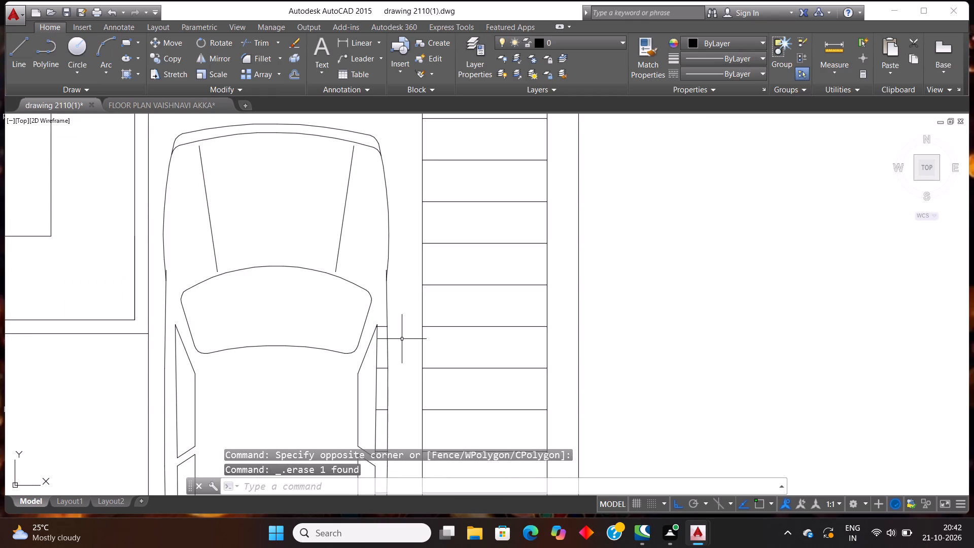
pyautogui.scroll(-3, 402, 339)
pyautogui.scroll(2, 385, 388)
pyautogui.scroll(2, 424, 328)
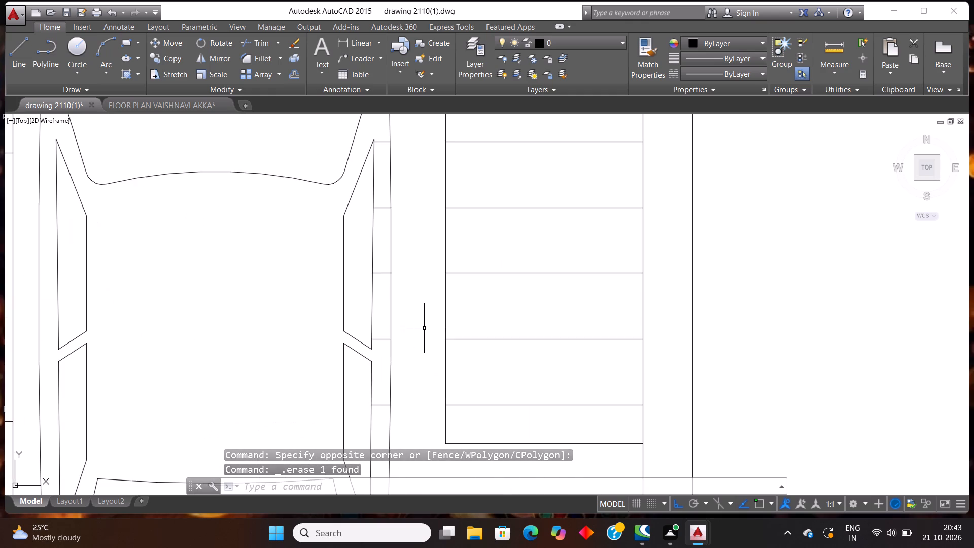
pyautogui.scroll(1, 405, 339)
pyautogui.scroll(-1, 380, 404)
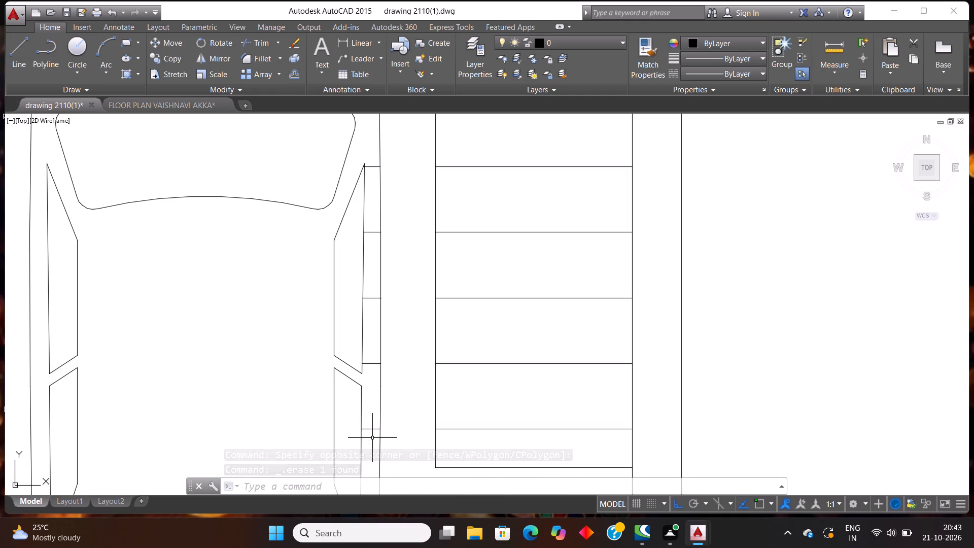
pyautogui.click(373, 438)
pyautogui.click(372, 162)
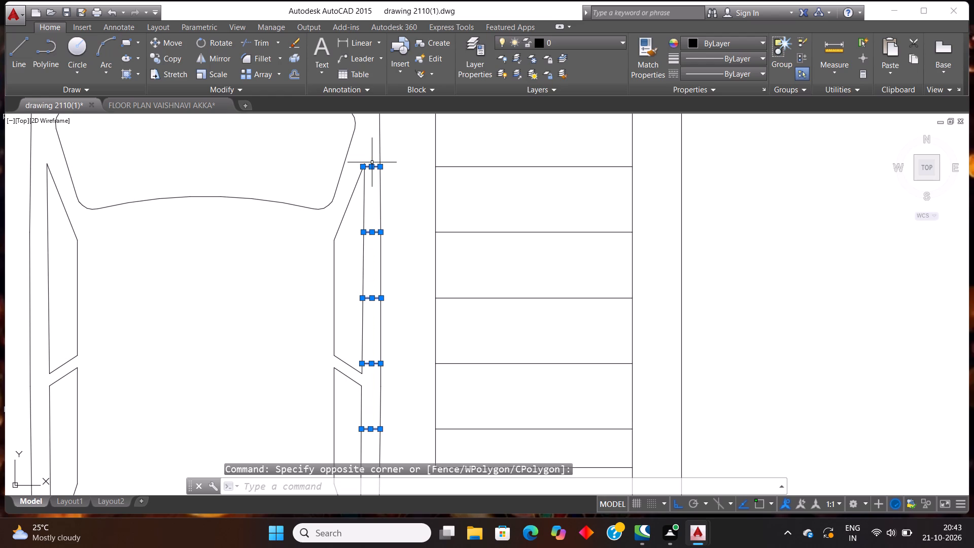
pyautogui.press('Delete')
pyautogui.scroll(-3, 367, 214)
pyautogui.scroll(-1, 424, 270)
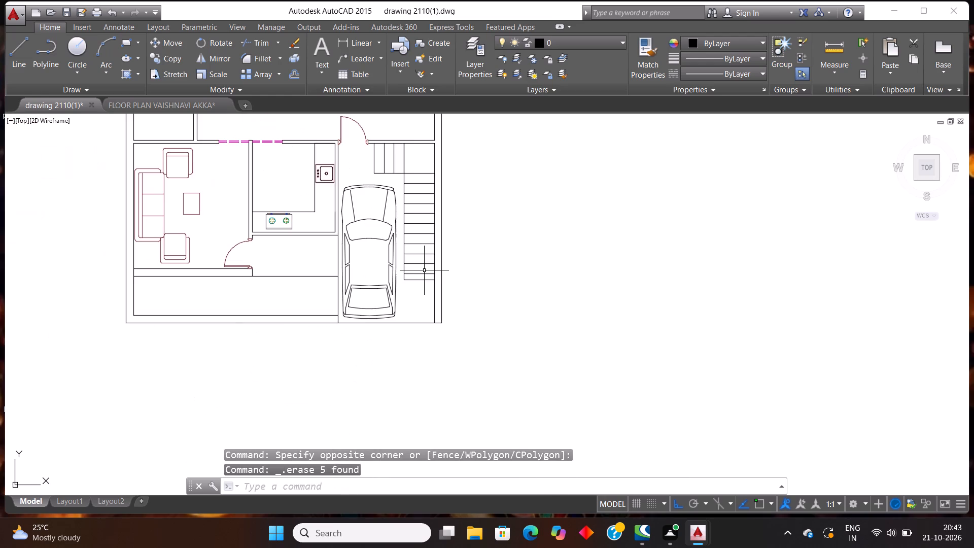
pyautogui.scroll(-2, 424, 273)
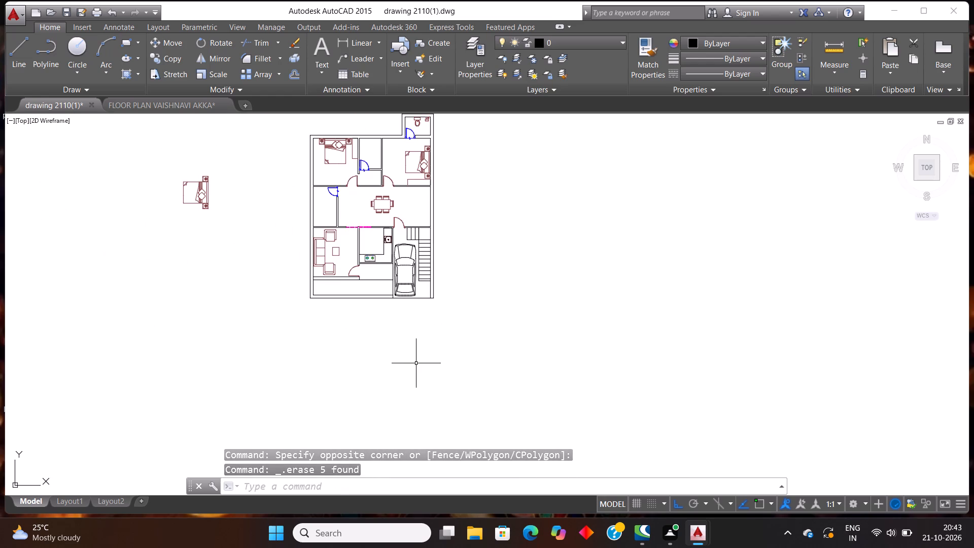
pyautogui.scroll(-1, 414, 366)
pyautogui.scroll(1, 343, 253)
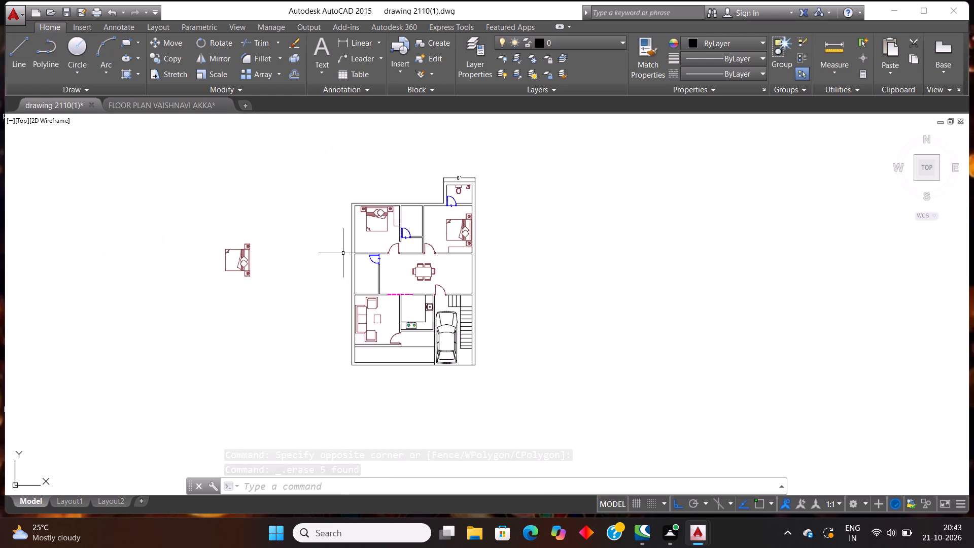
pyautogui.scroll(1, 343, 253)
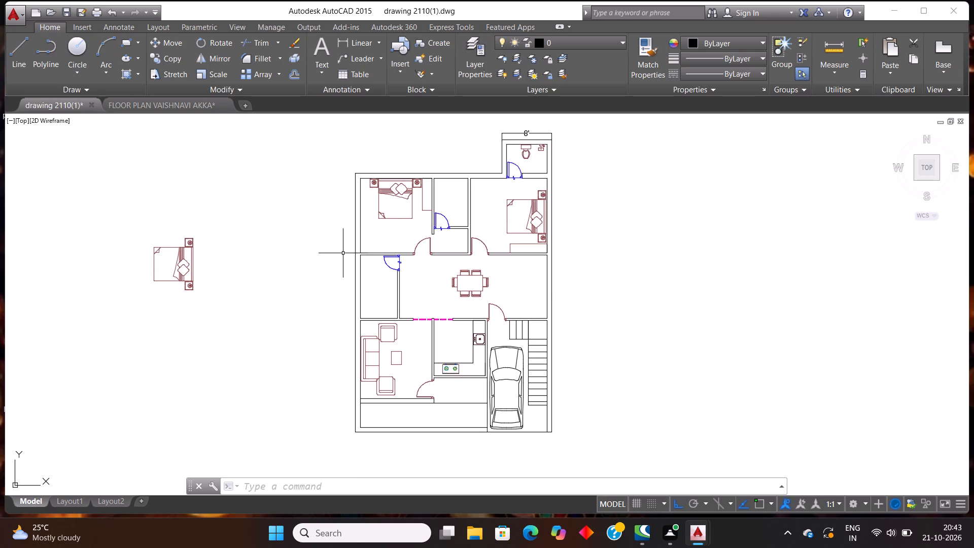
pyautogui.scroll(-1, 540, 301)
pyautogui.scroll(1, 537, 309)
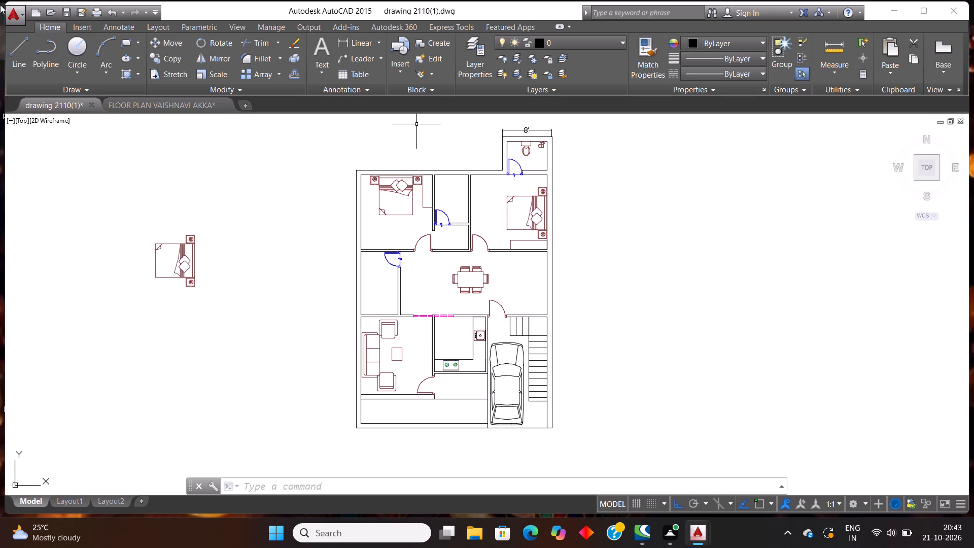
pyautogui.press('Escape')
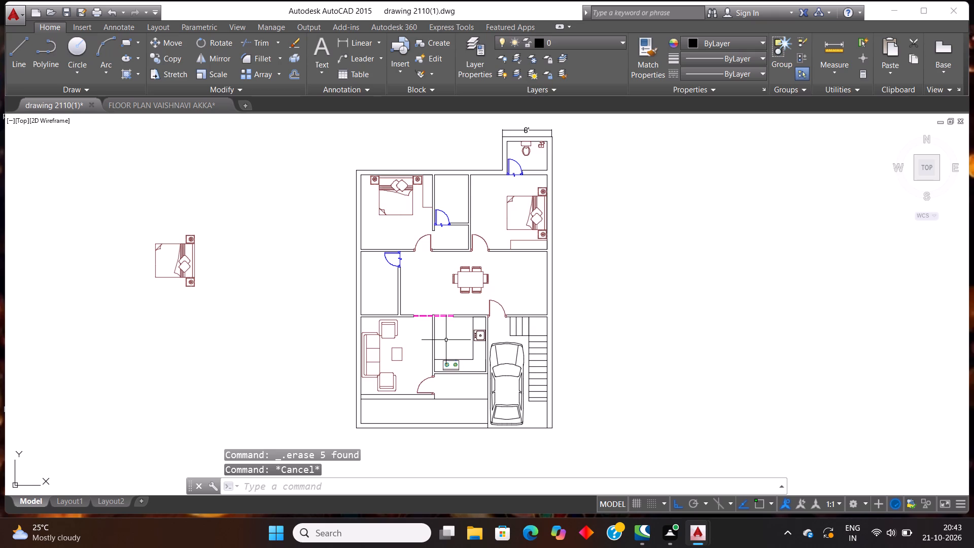
# Erase the three dashed lines across the kitchen opening in the dining room wall.
pyautogui.scroll(3, 427, 322)
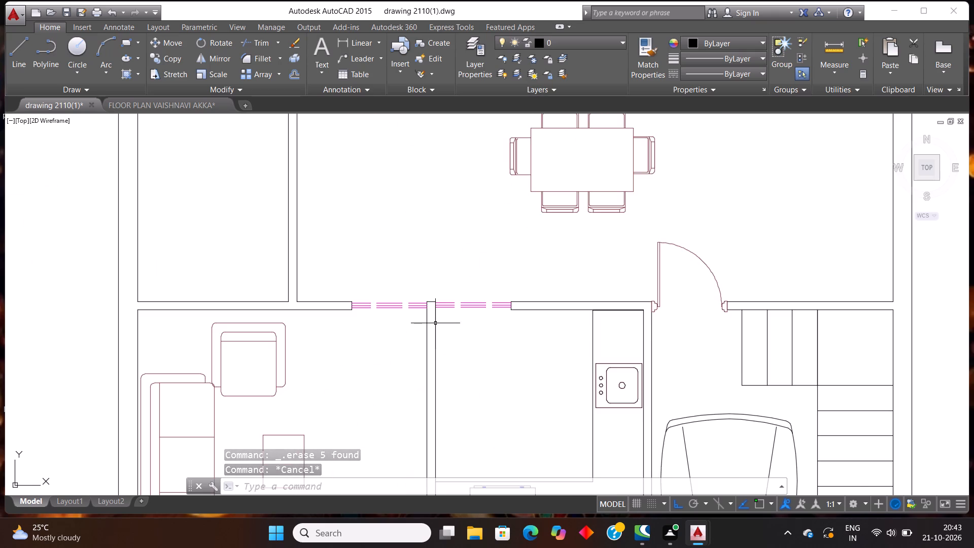
pyautogui.scroll(2, 435, 323)
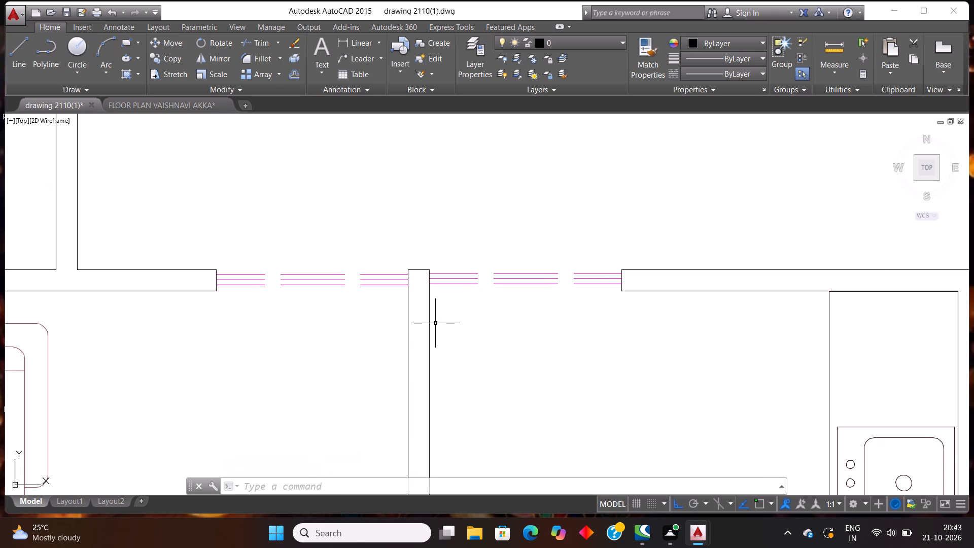
pyautogui.click(497, 335)
pyautogui.click(474, 238)
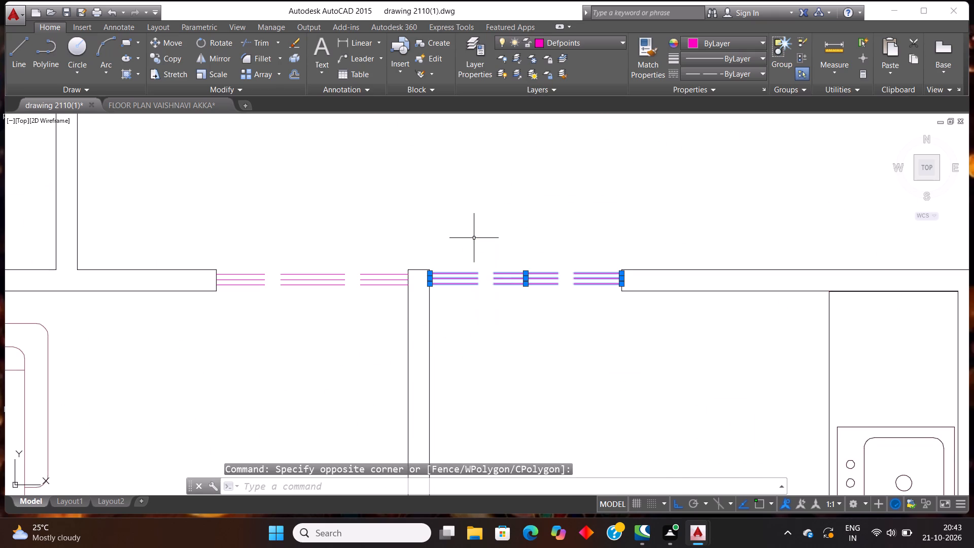
pyautogui.press('Delete')
# Extend the living room opening's three dashed lines across the partition wall to the far jamb of the kitchen opening.
pyautogui.write('ex')
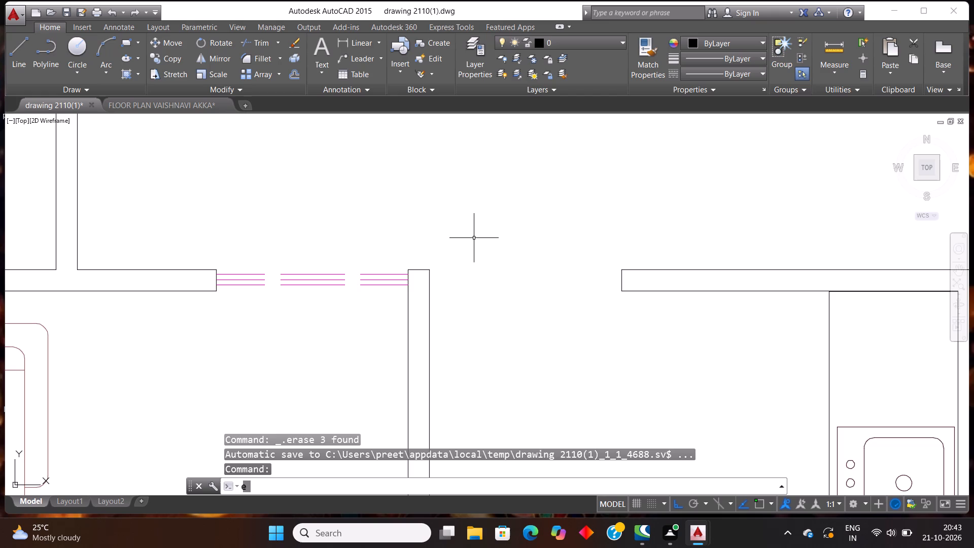
pyautogui.press('Return')
pyautogui.press('Return')
pyautogui.click(396, 274)
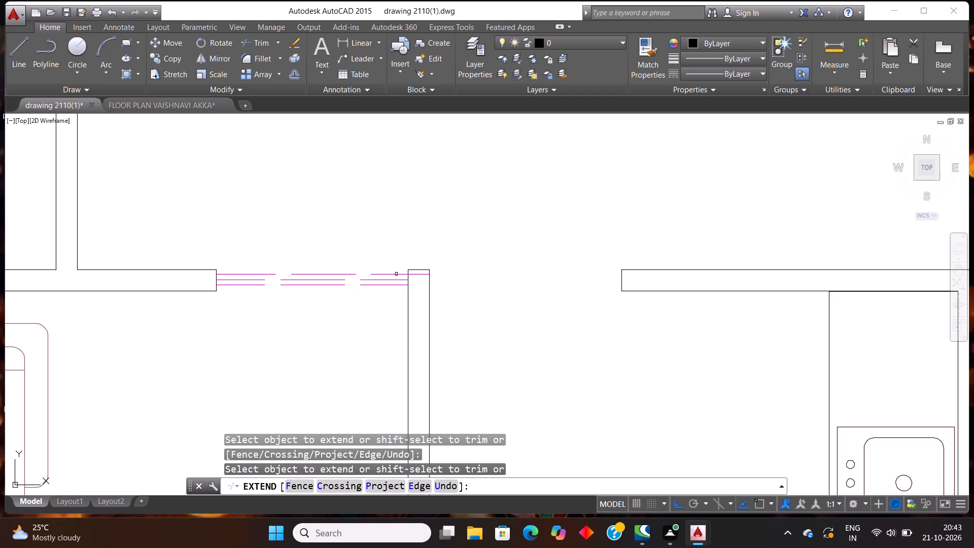
pyautogui.click(412, 274)
pyautogui.click(391, 280)
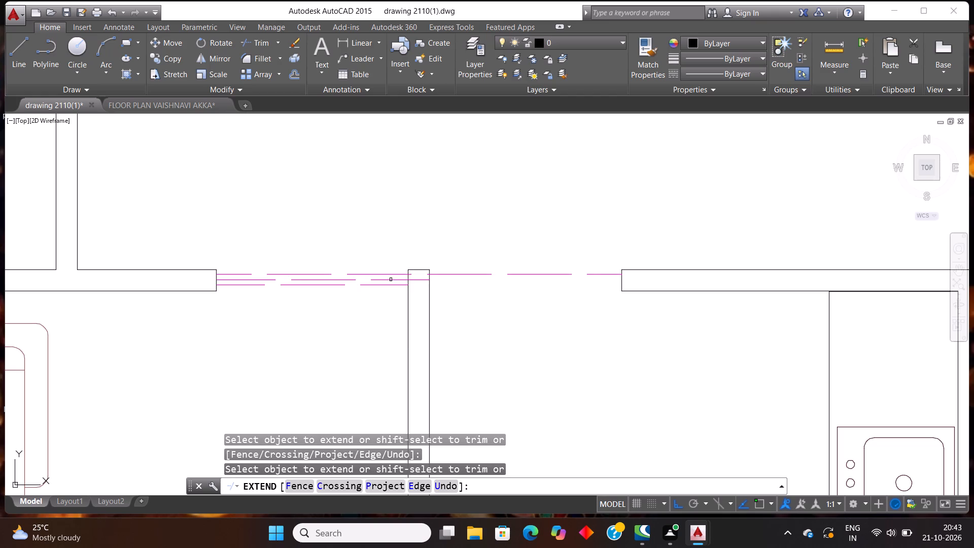
pyautogui.click(396, 279)
pyautogui.click(395, 286)
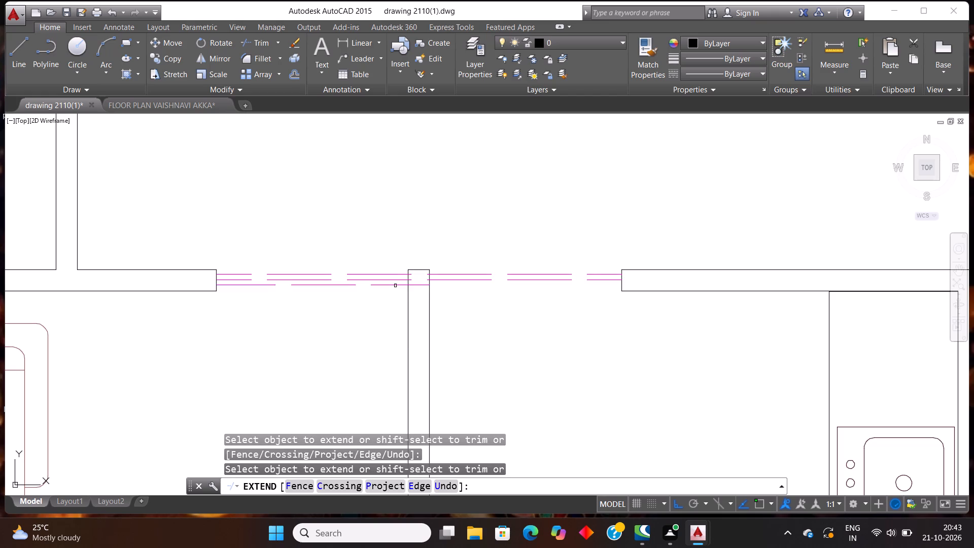
pyautogui.click(396, 286)
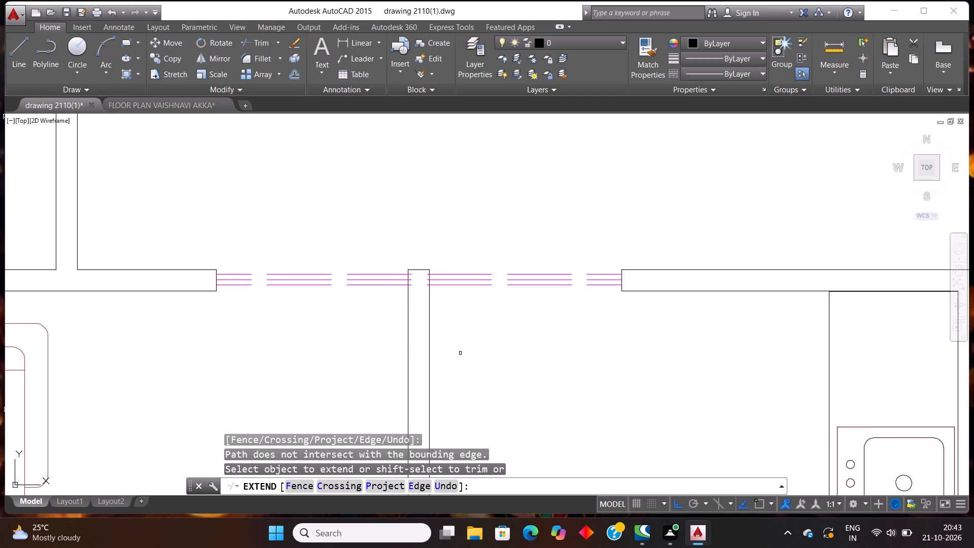
# Trim the three dashed lines where they cross the end of the partition wall, using all objects as cutting edges.
pyautogui.press('Escape')
pyautogui.press('t')
pyautogui.press('r')
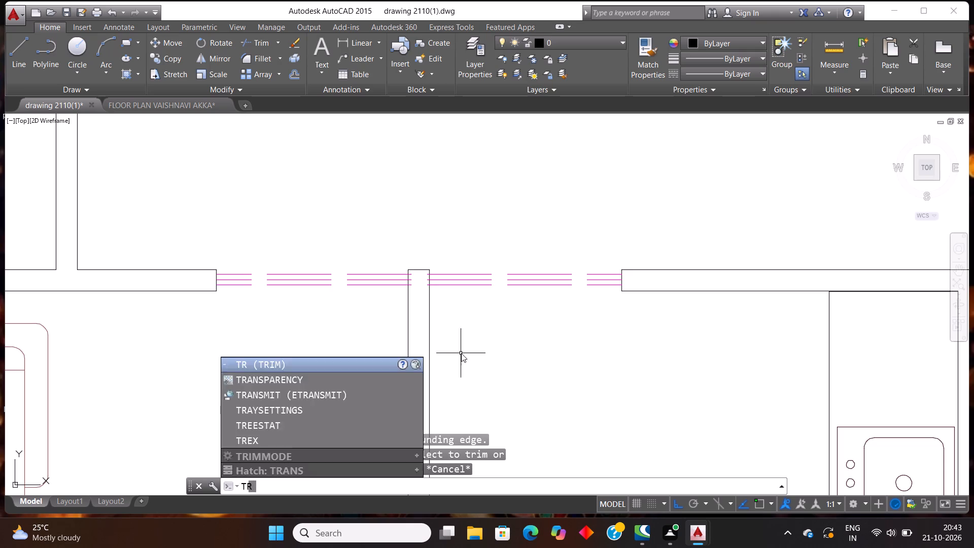
pyautogui.press('Return')
pyautogui.press('Return')
pyautogui.scroll(5, 403, 280)
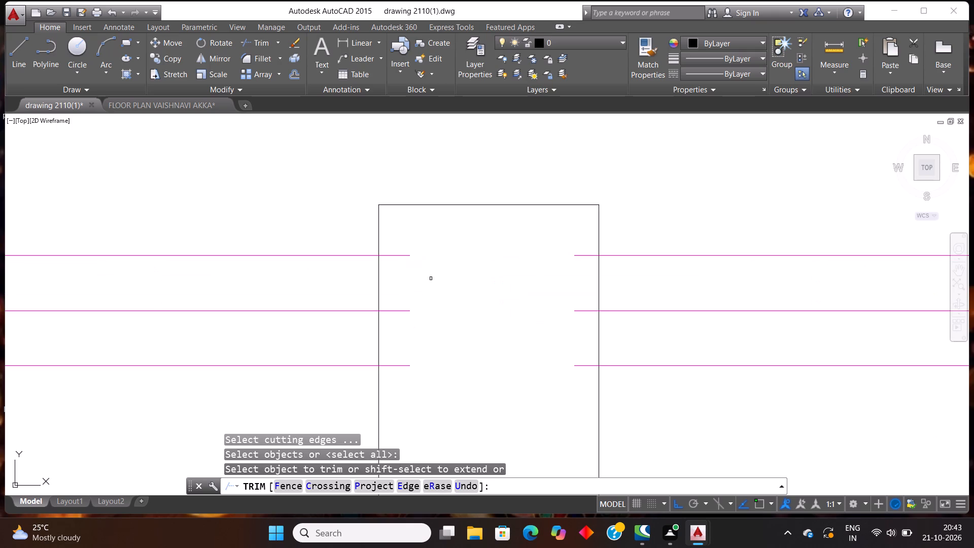
pyautogui.click(402, 373)
pyautogui.click(403, 250)
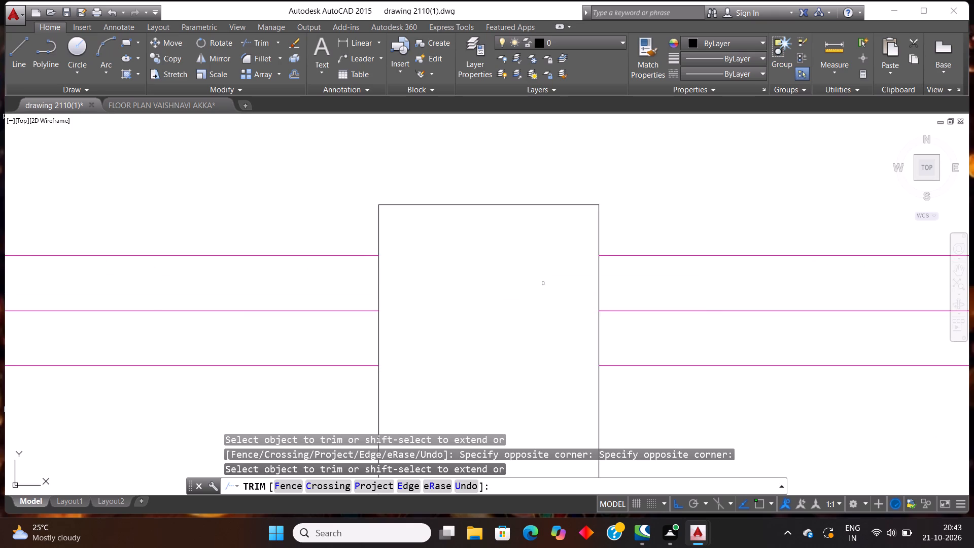
pyautogui.scroll(-6, 535, 307)
pyautogui.scroll(-2, 563, 268)
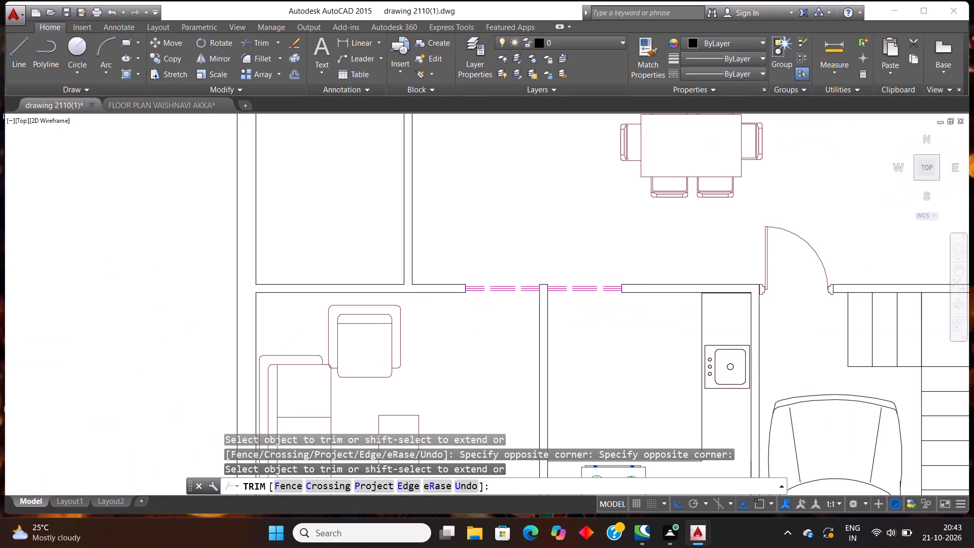
pyautogui.scroll(-1, 561, 270)
pyautogui.press('Escape')
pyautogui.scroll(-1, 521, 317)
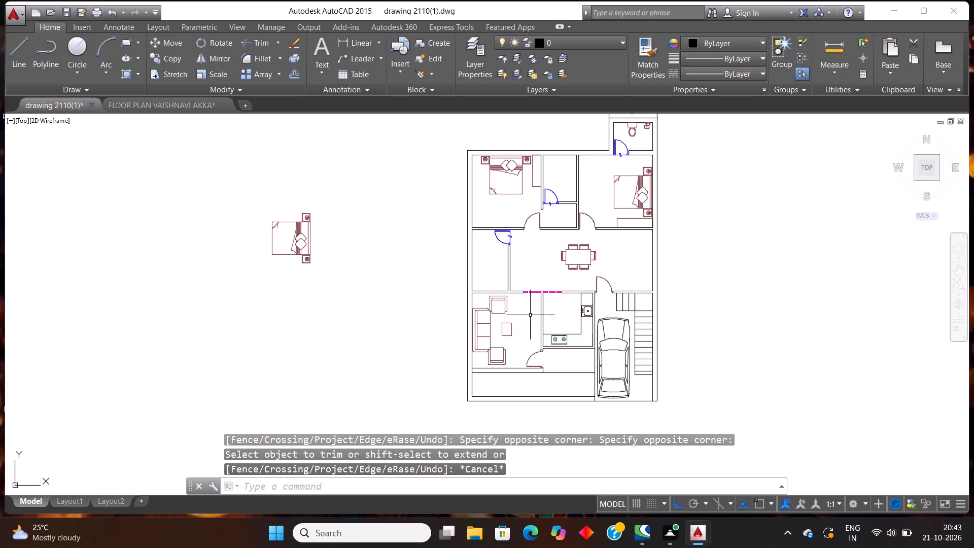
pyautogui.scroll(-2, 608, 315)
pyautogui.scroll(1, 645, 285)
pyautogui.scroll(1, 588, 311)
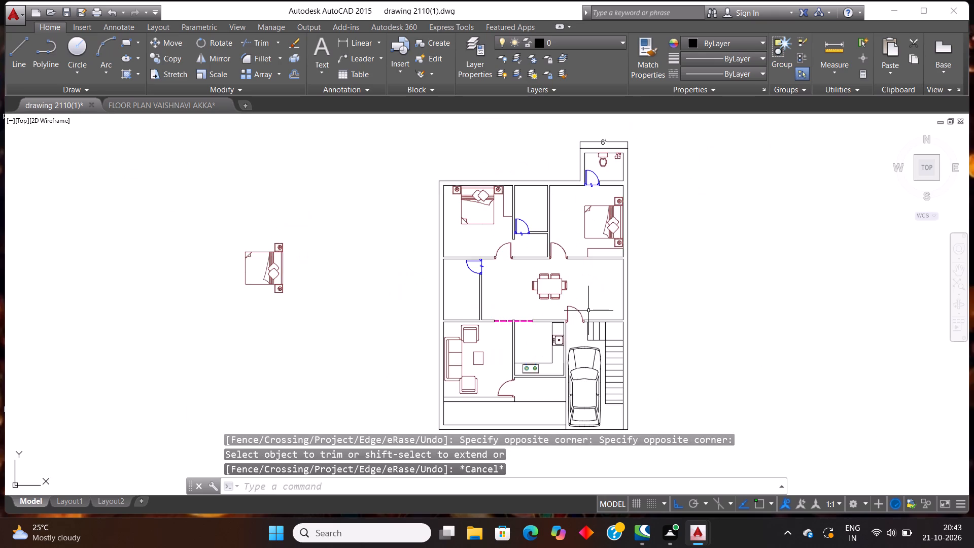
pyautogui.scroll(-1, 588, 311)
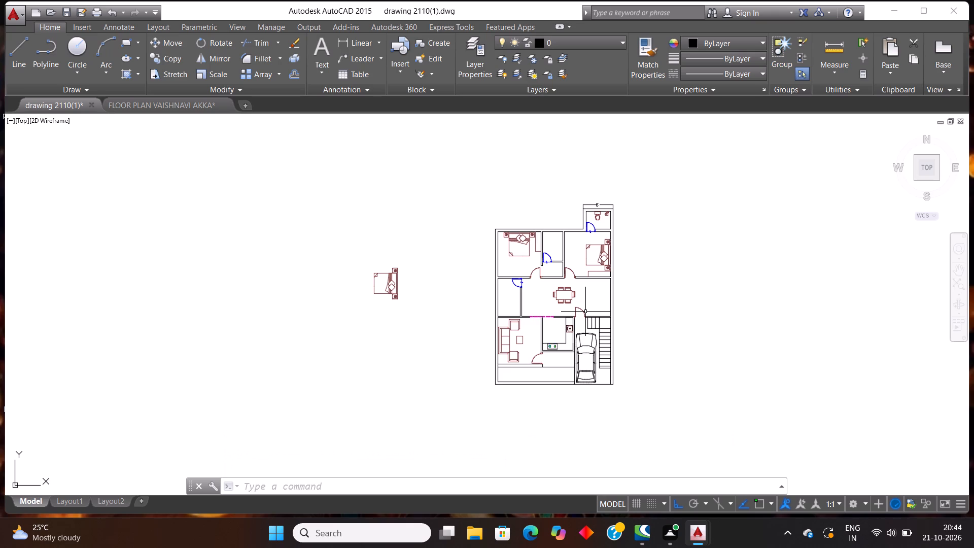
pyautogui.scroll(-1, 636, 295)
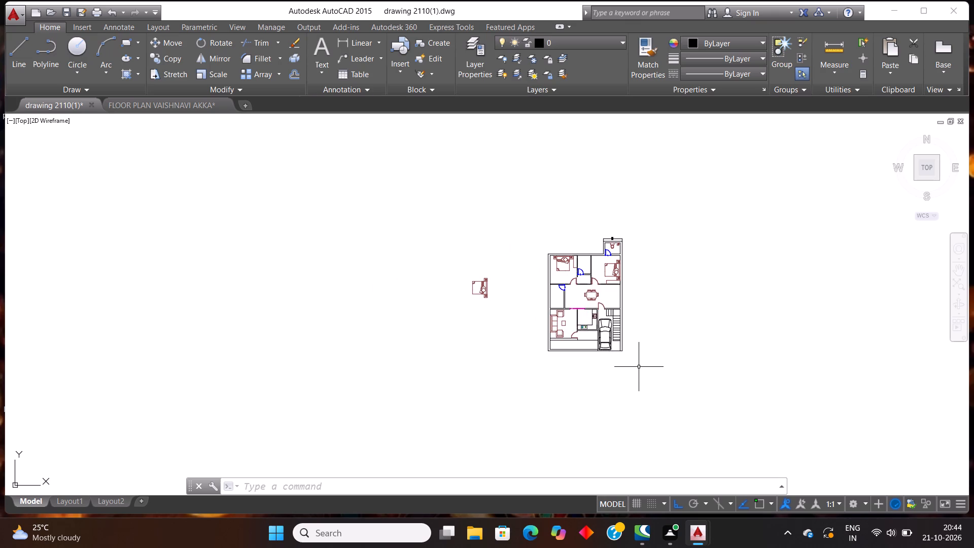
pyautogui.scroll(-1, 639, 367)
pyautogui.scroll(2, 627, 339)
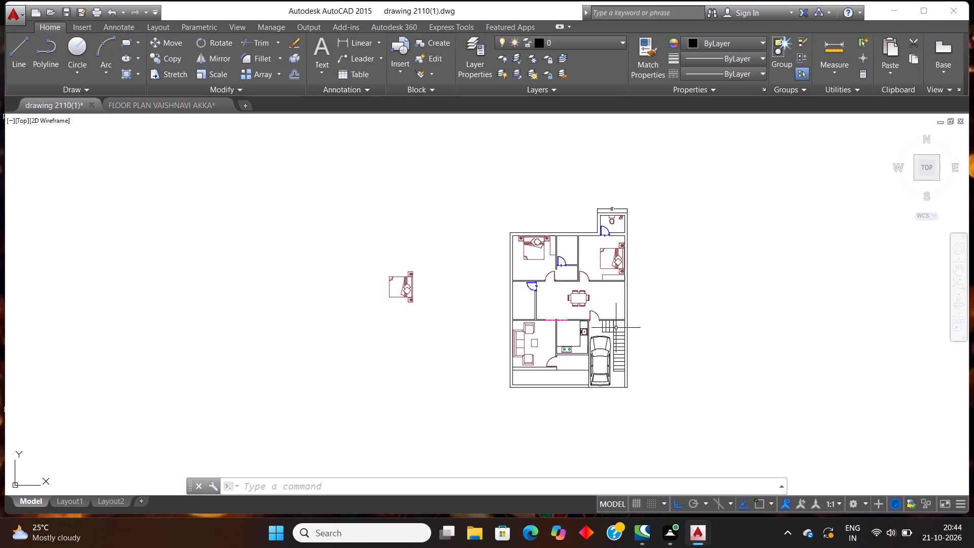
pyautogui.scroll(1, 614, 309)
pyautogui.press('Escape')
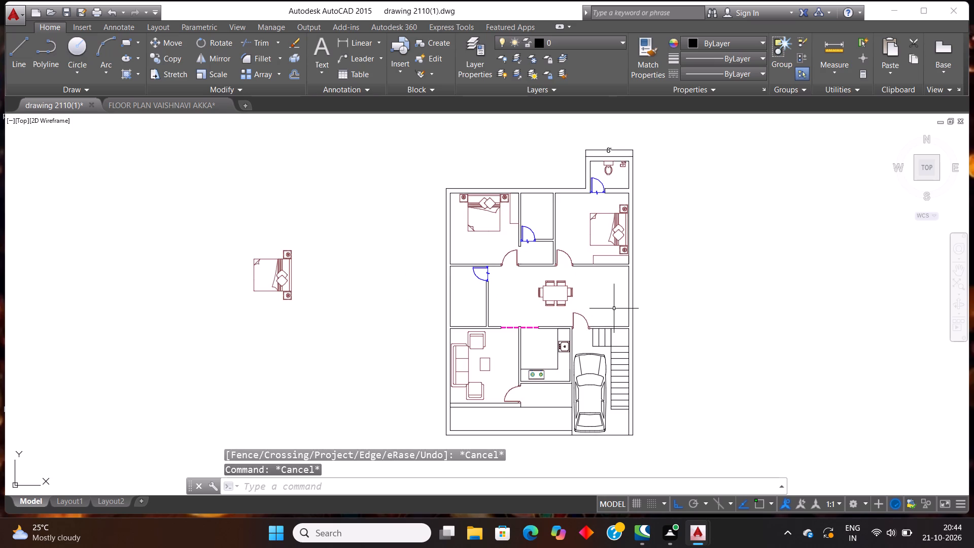
# Draw an L-shaped stair direction line on the Defpoints layer, through the short flight and down the middle of the long flight.
pyautogui.press('l')
pyautogui.press('Return')
pyautogui.click(563, 44)
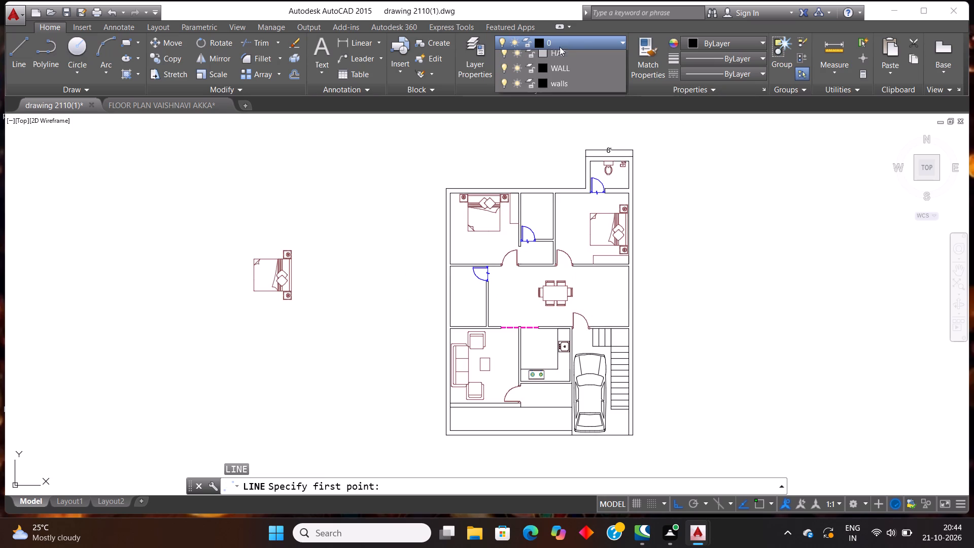
pyautogui.click(551, 129)
pyautogui.scroll(2, 683, 378)
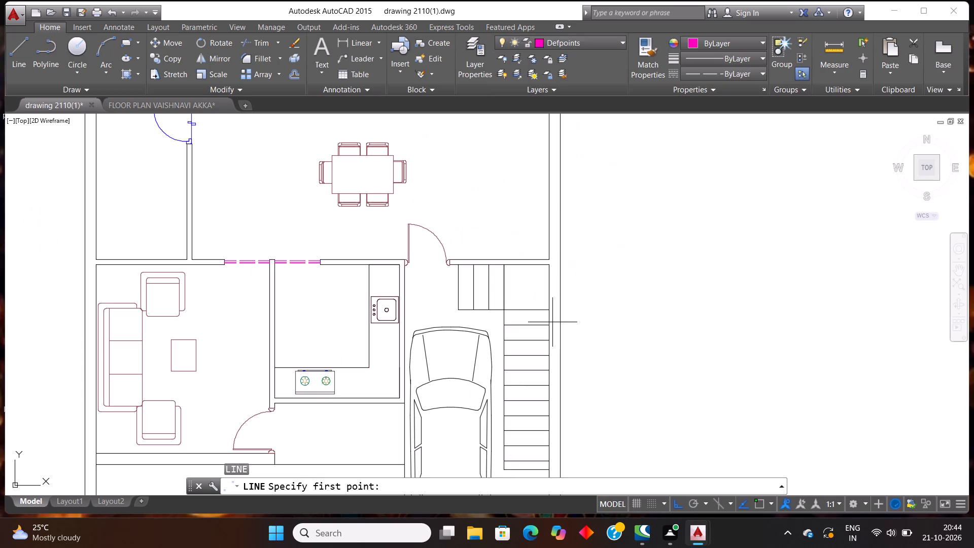
pyautogui.click(437, 287)
pyautogui.click(526, 287)
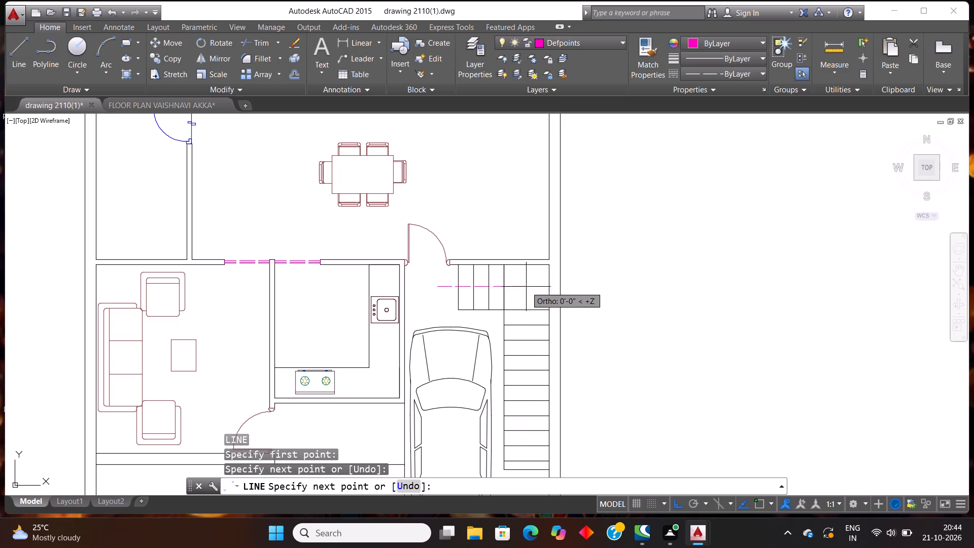
pyautogui.click(523, 423)
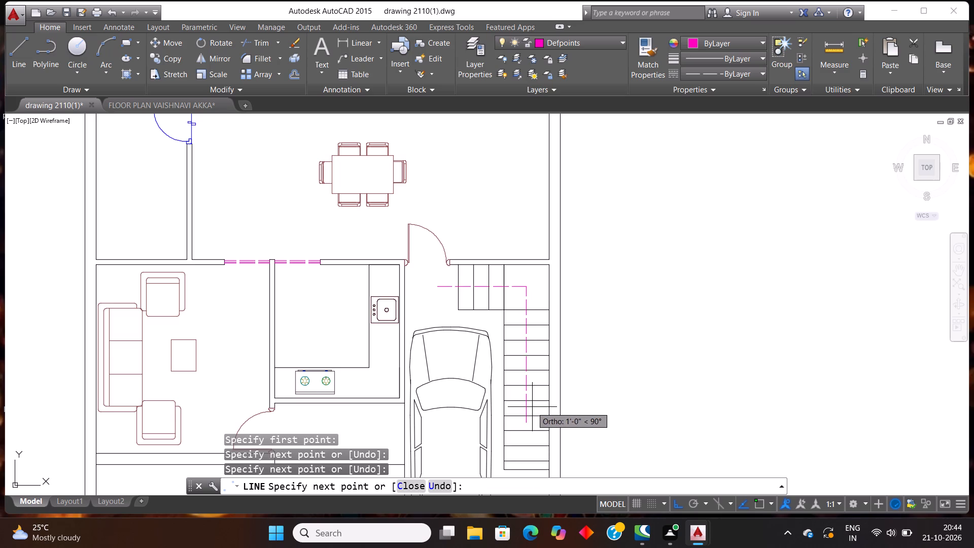
# With Ortho off, add a two-stroke open arrowhead at the lower end of the stair direction line.
pyautogui.press('F8')
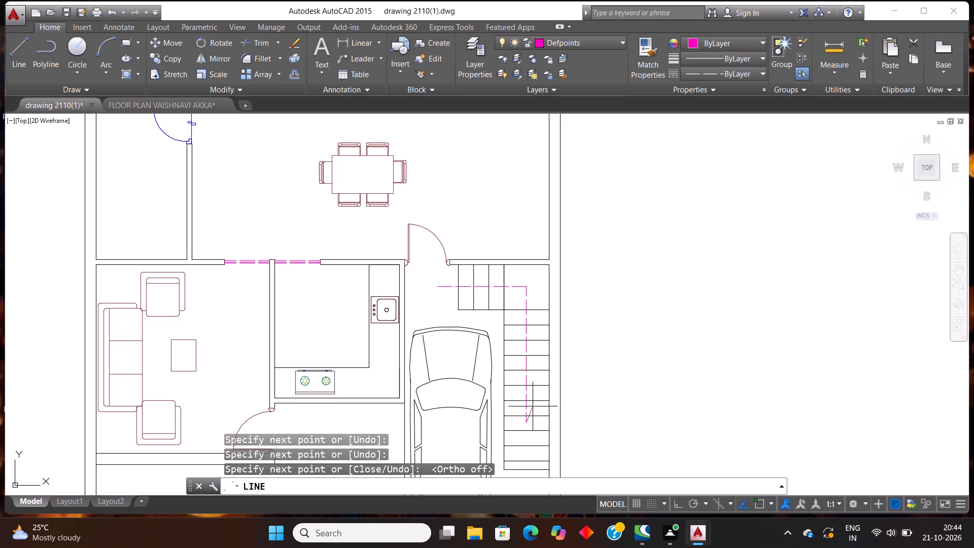
pyautogui.click(533, 406)
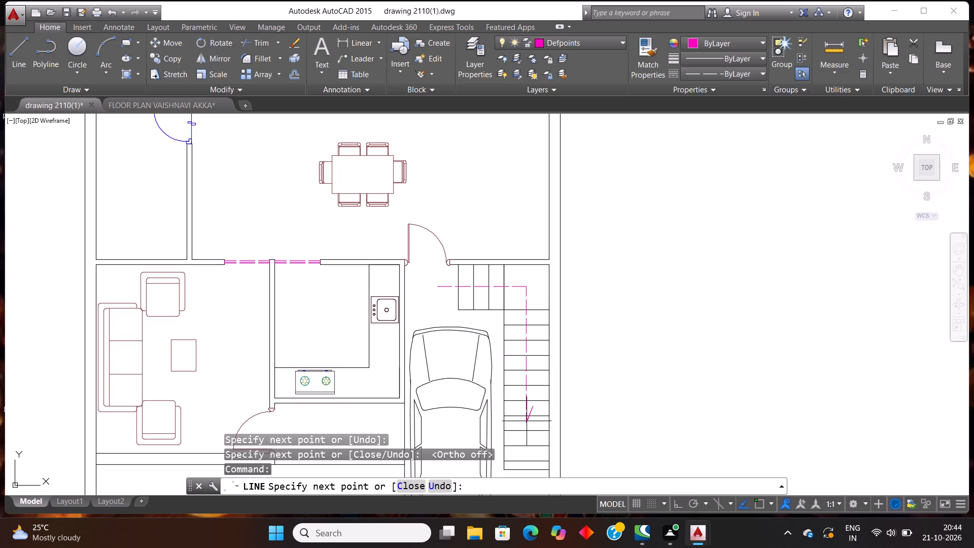
pyautogui.click(526, 422)
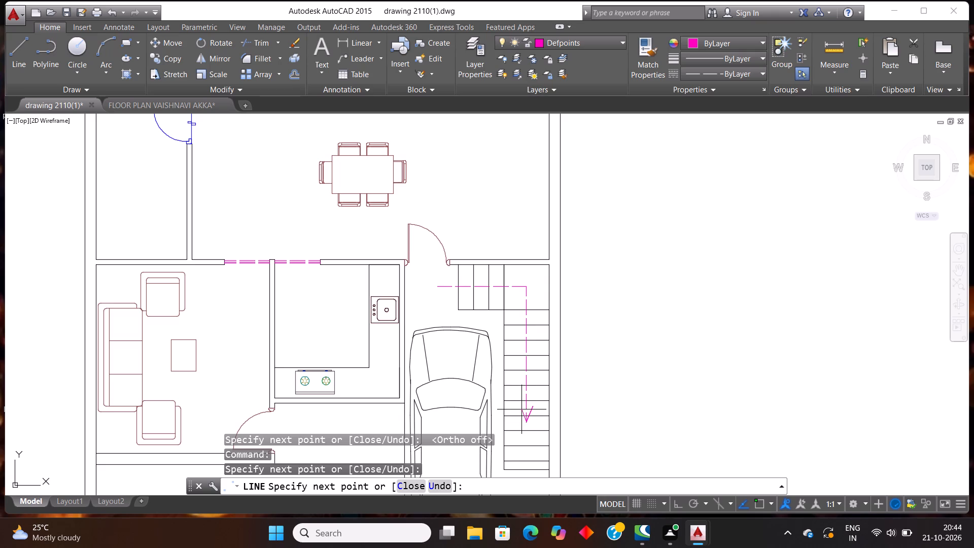
pyautogui.click(519, 407)
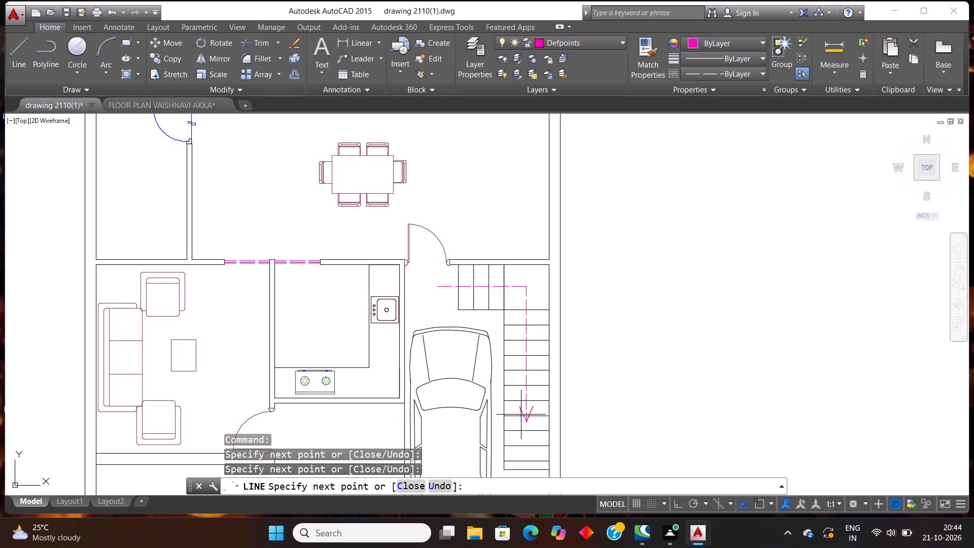
pyautogui.click(526, 421)
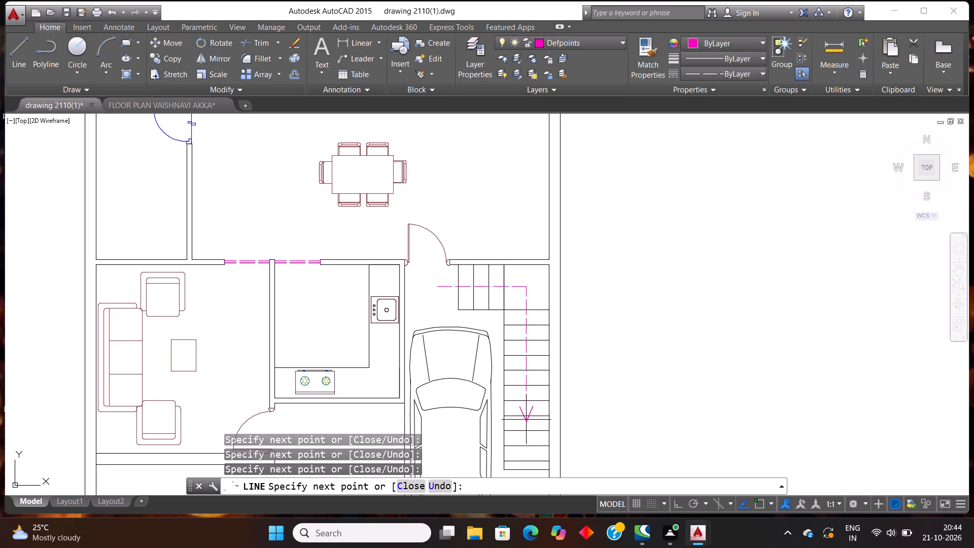
pyautogui.press('Escape')
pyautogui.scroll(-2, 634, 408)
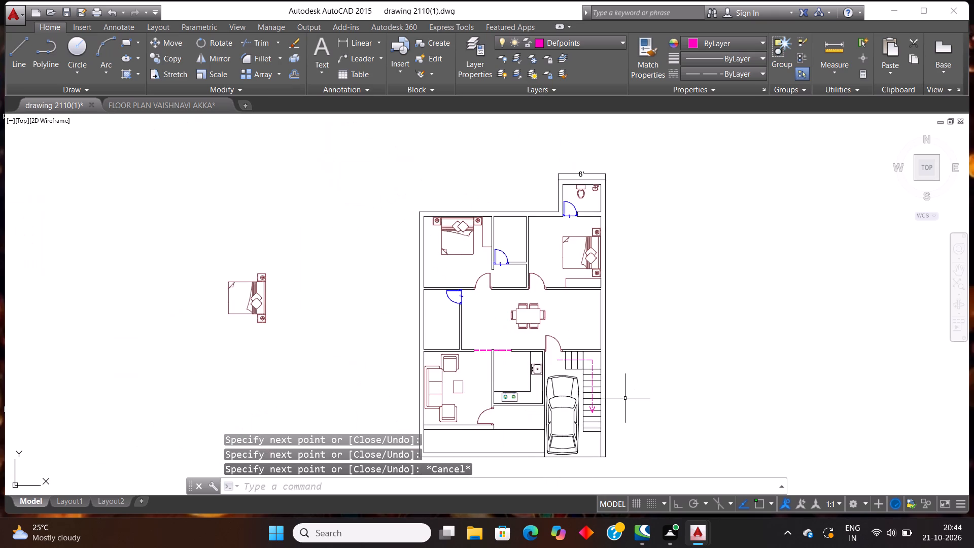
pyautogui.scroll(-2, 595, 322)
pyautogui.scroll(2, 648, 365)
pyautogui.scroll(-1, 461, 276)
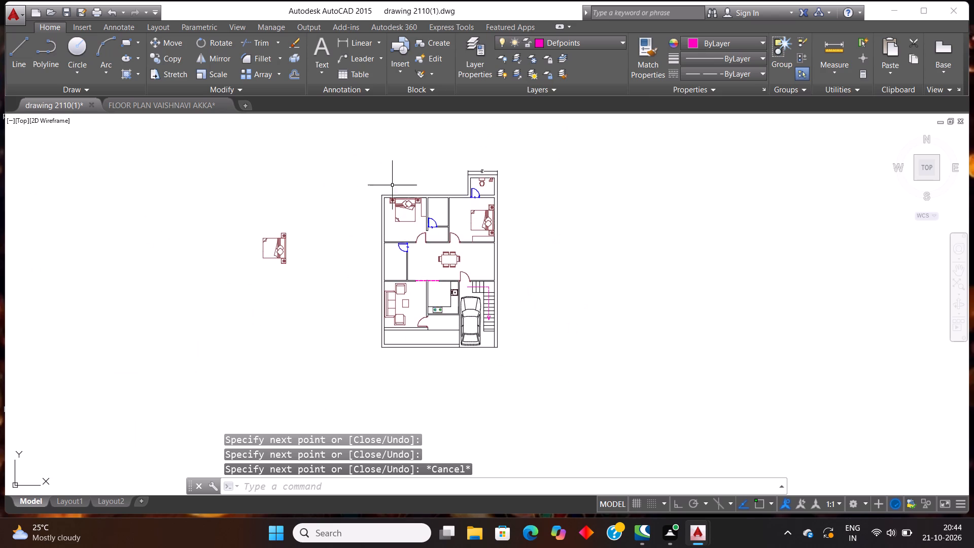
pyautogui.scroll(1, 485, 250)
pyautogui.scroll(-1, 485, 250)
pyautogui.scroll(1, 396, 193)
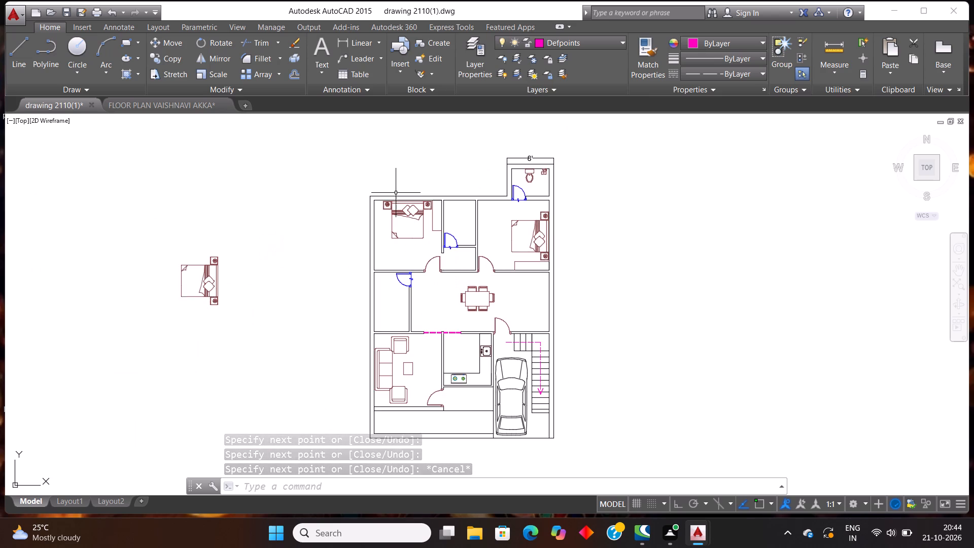
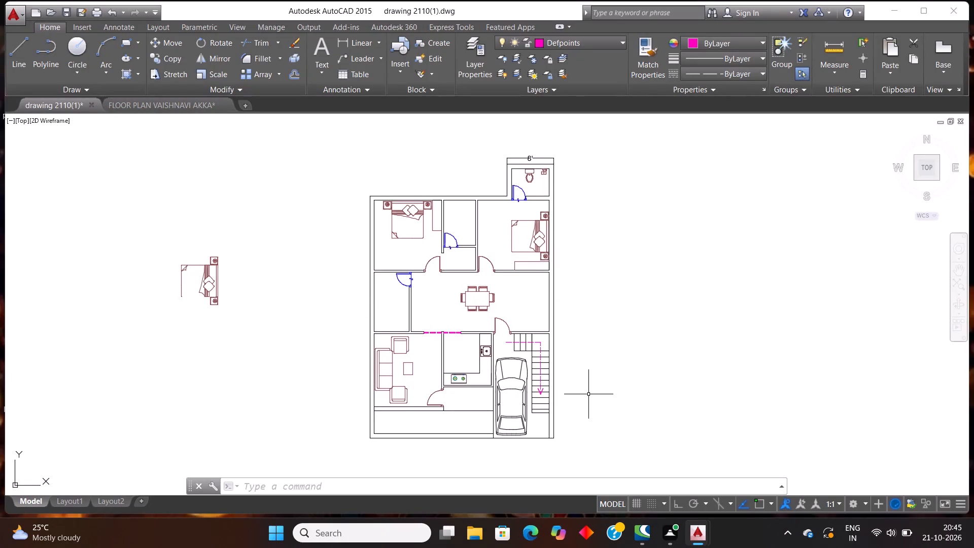
# Delete the spare bed block standing outside the floor plan.
pyautogui.press('Escape')
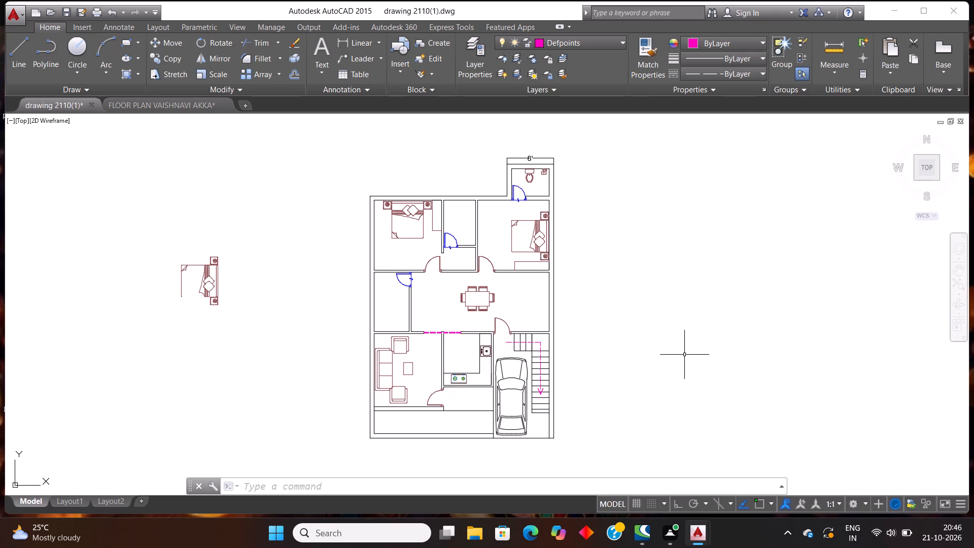
pyautogui.scroll(-1, 684, 355)
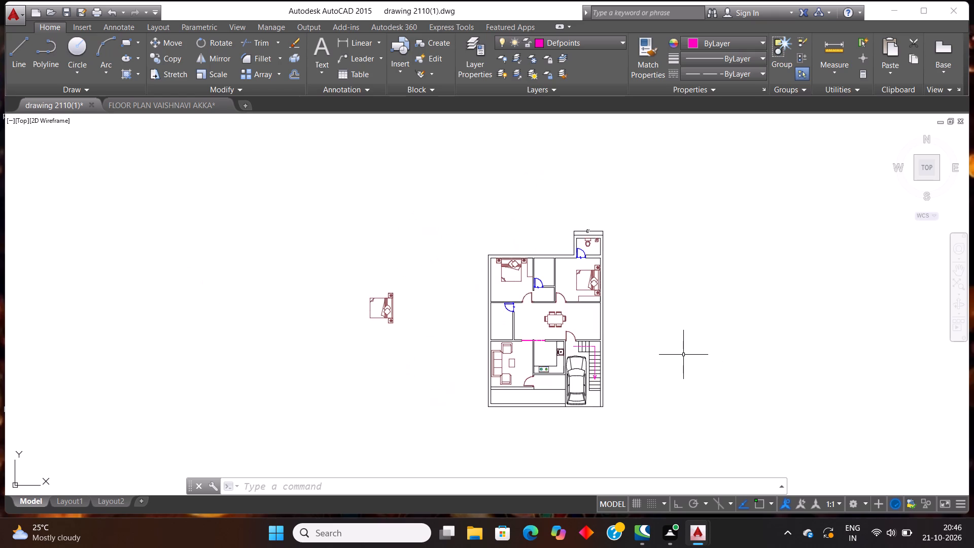
pyautogui.scroll(1, 593, 360)
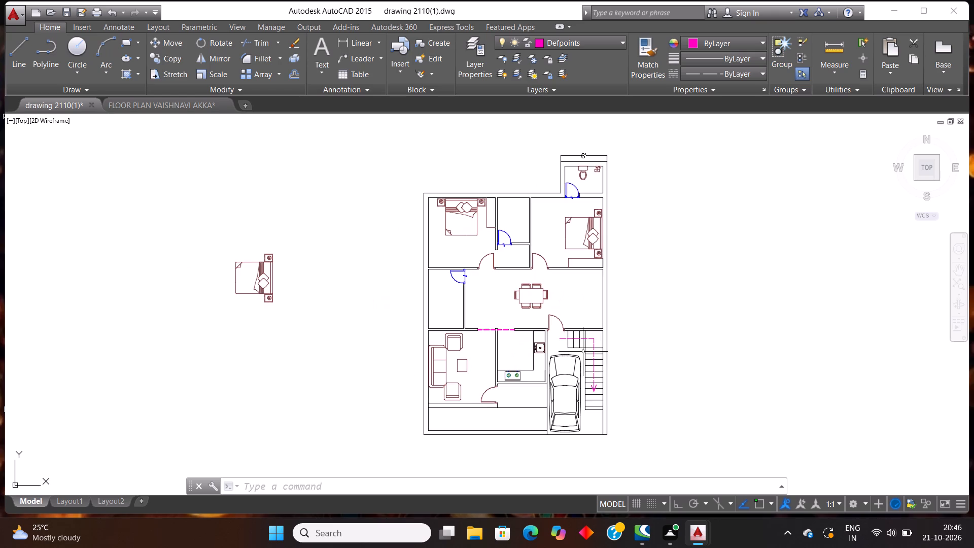
pyautogui.scroll(-1, 583, 346)
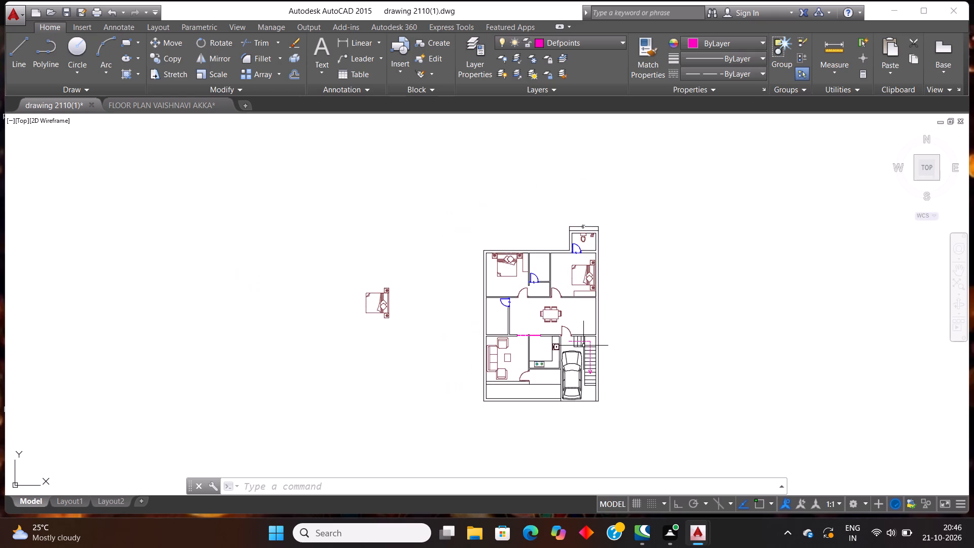
pyautogui.scroll(2, 583, 346)
pyautogui.scroll(-1, 583, 346)
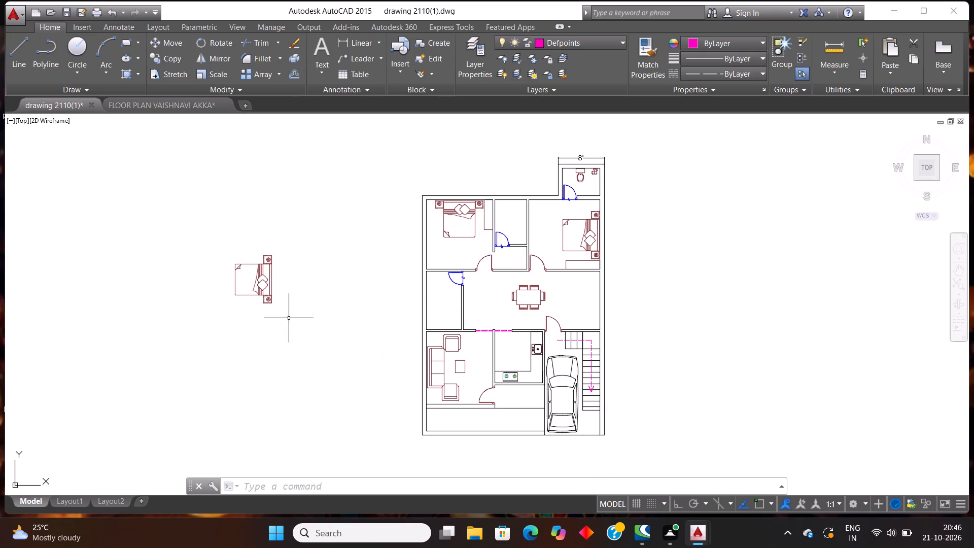
pyautogui.click(323, 322)
pyautogui.click(211, 242)
pyautogui.press('Delete')
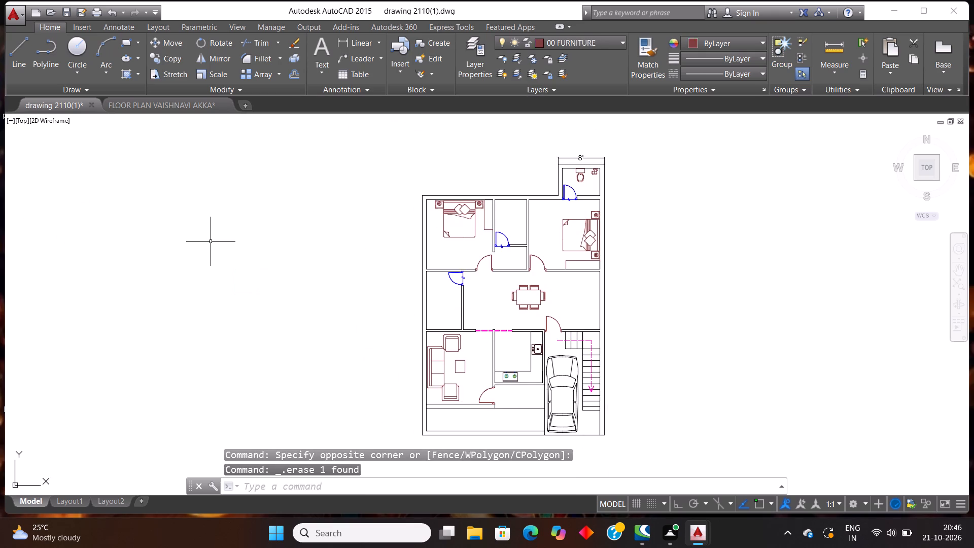
# Create a 9" high multiline text label outside the plan reading "bedroom" with "10'x10'" on the second line.
pyautogui.scroll(-2, 414, 348)
pyautogui.scroll(2, 273, 312)
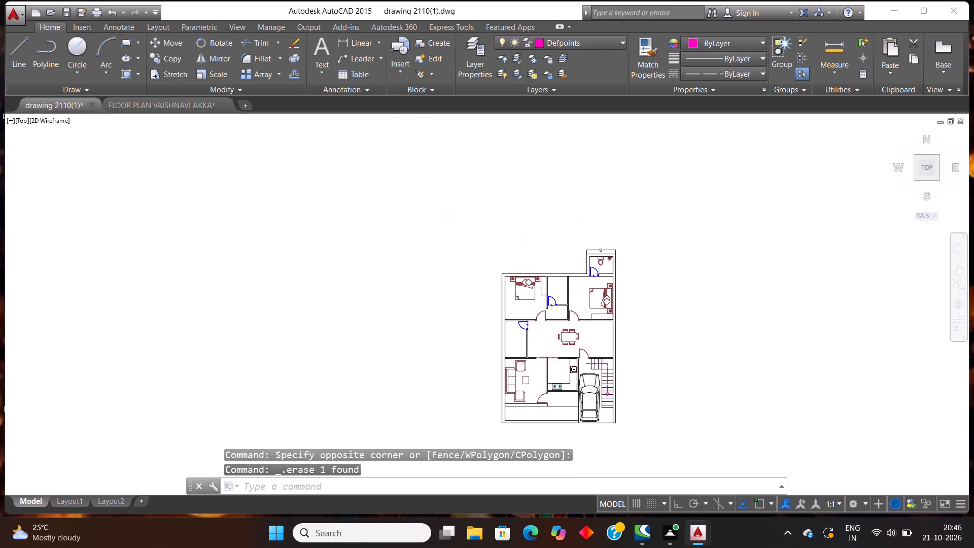
pyautogui.write('mt')
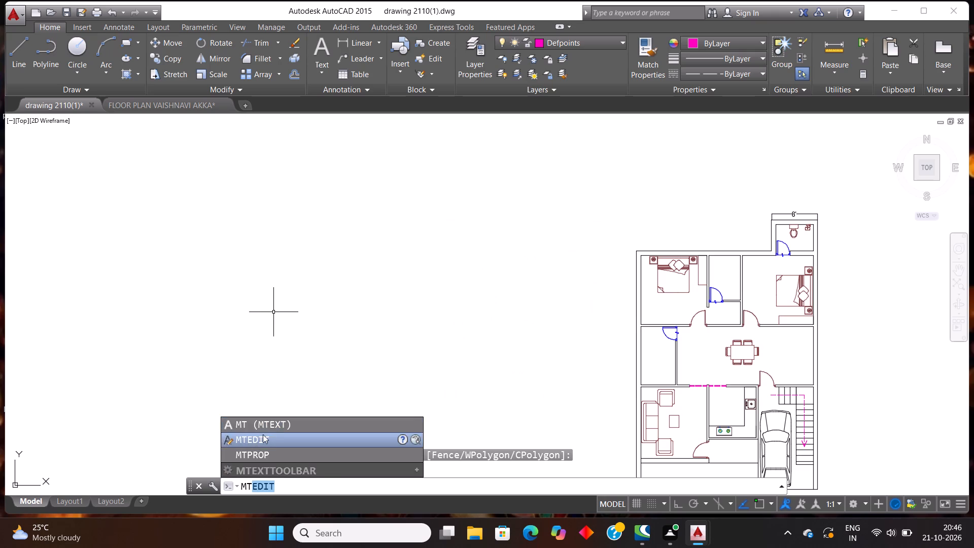
pyautogui.click(271, 421)
pyautogui.click(230, 258)
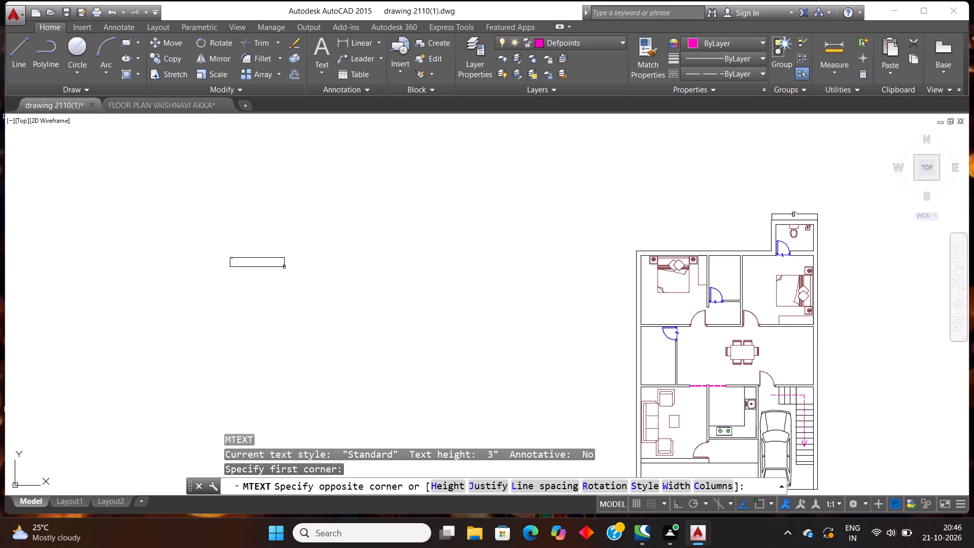
pyautogui.click(291, 275)
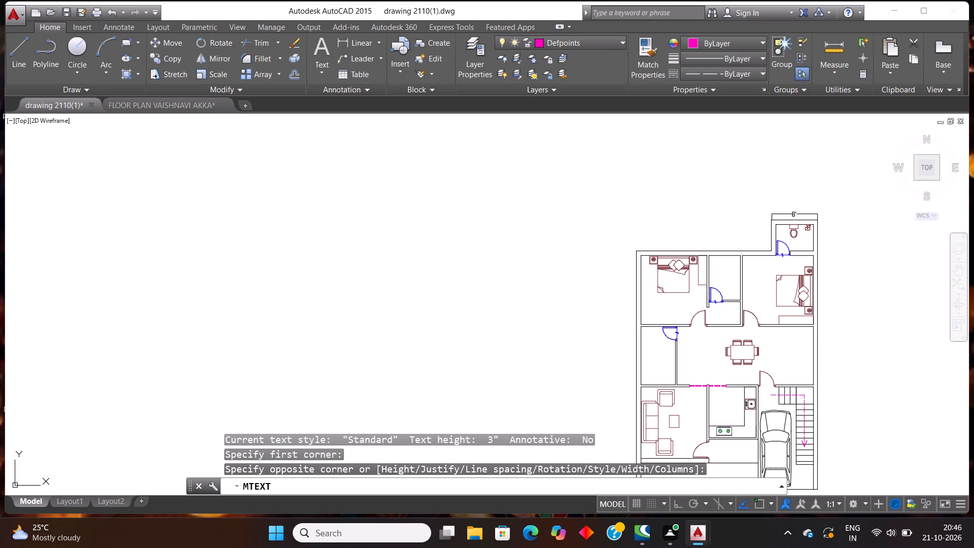
pyautogui.click(133, 56)
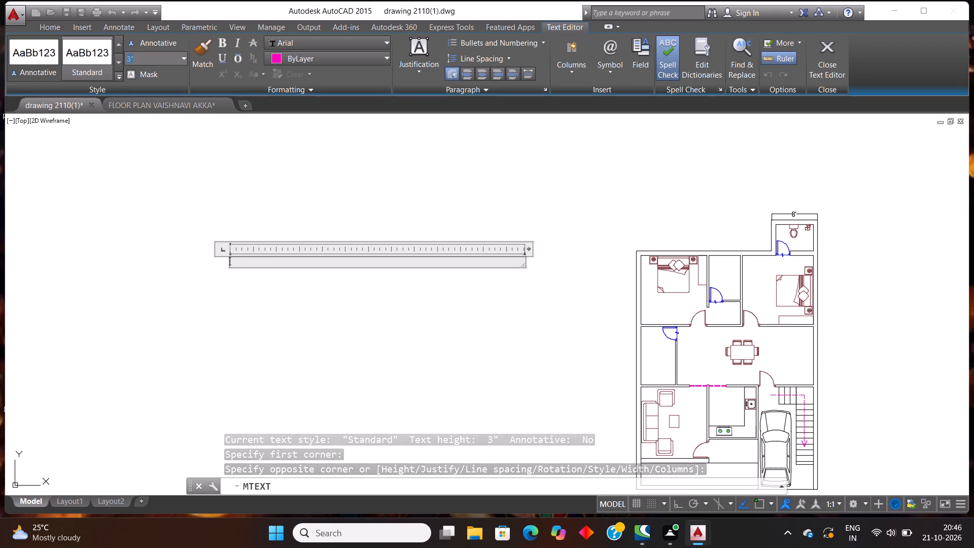
pyautogui.write('9"')
pyautogui.press('Return')
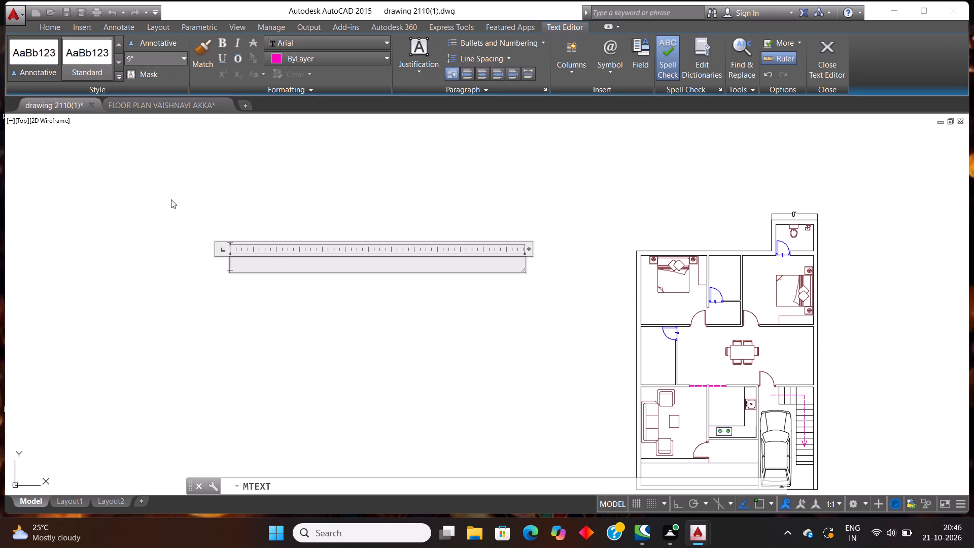
pyautogui.write('bedroom')
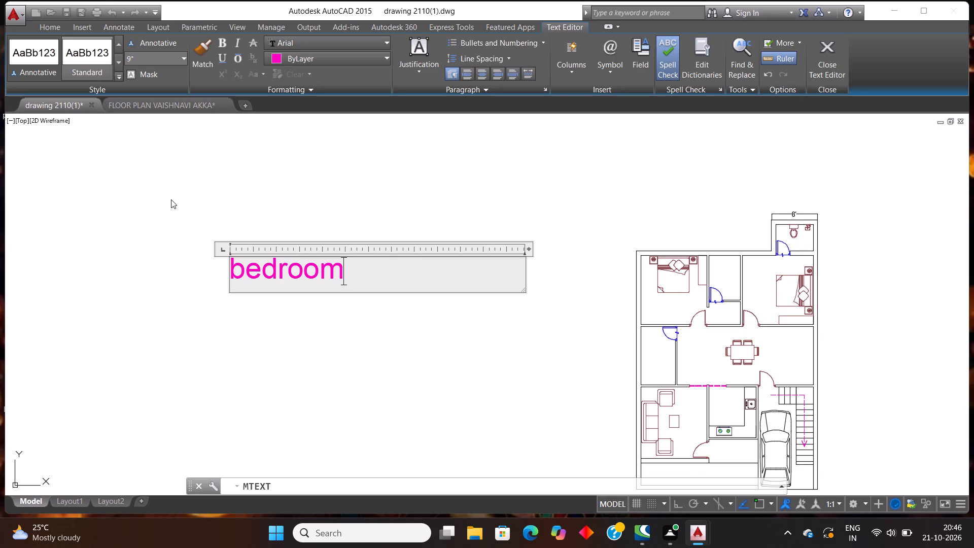
pyautogui.press('Return')
pyautogui.write('10')
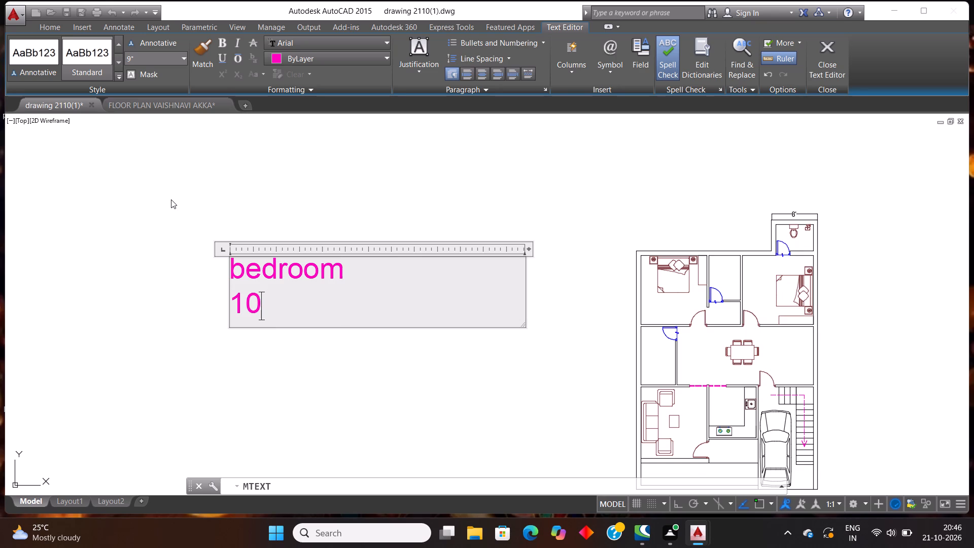
pyautogui.write("'x10'")
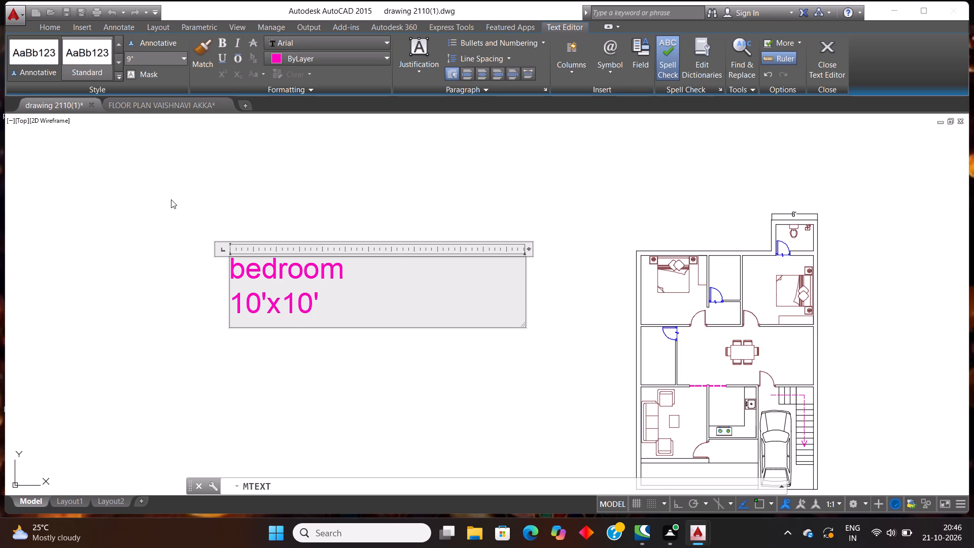
pyautogui.click(251, 170)
# Move the bedroom text label to layer 0.
pyautogui.moveTo(297, 341); pyautogui.dragTo(269, 306)
pyautogui.click(162, 207)
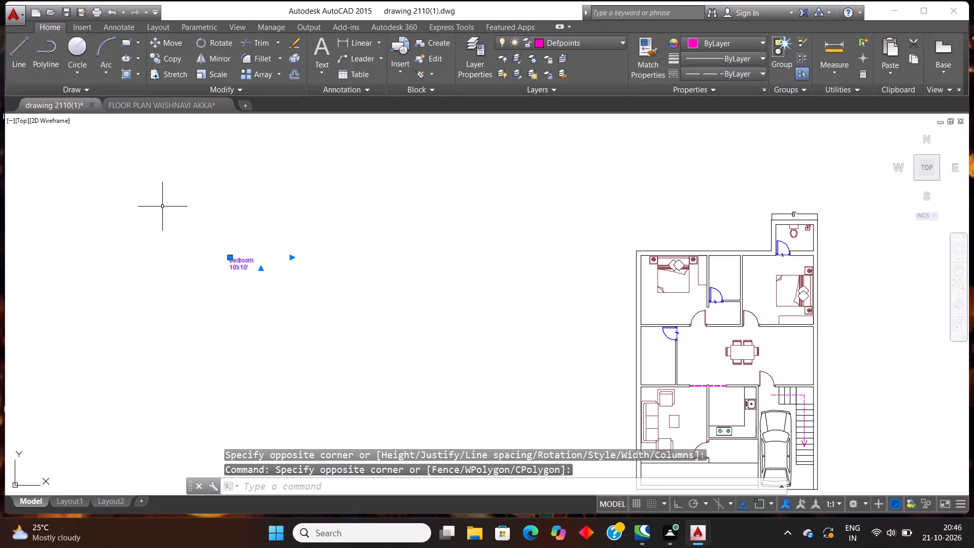
pyautogui.click(588, 44)
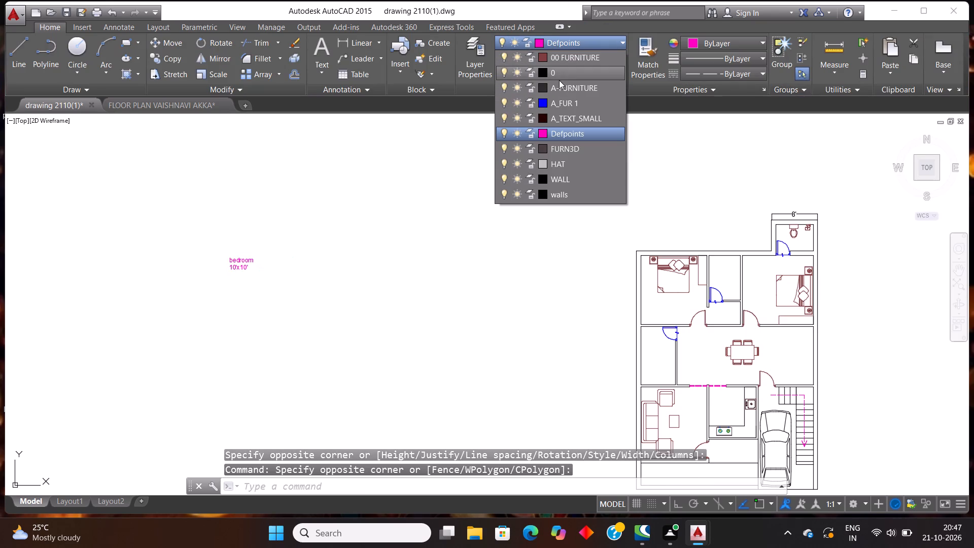
pyautogui.click(560, 73)
pyautogui.click(397, 294)
pyautogui.press('Escape')
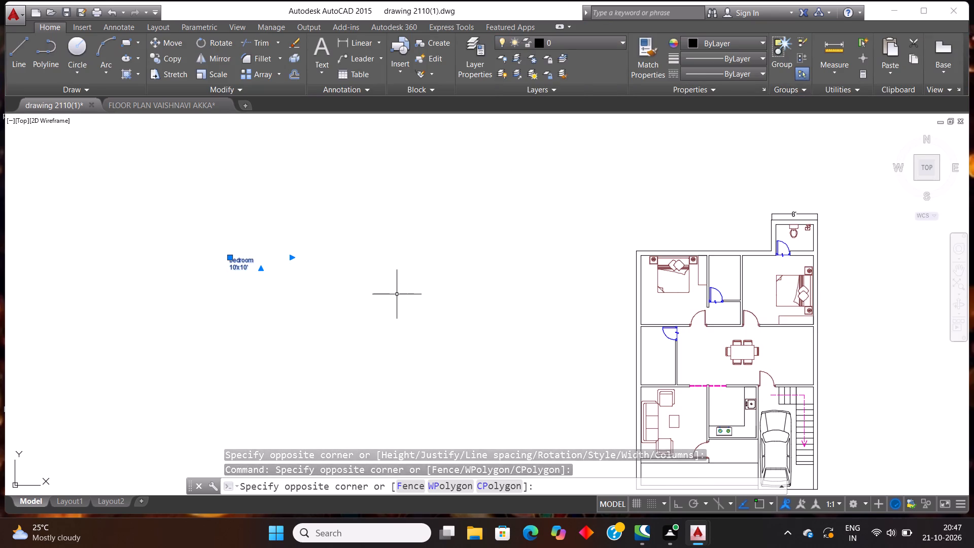
pyautogui.press('Escape')
# Copy the bedroom label and paste a duplicate in the empty space between the original and the floor plan.
pyautogui.scroll(2, 220, 243)
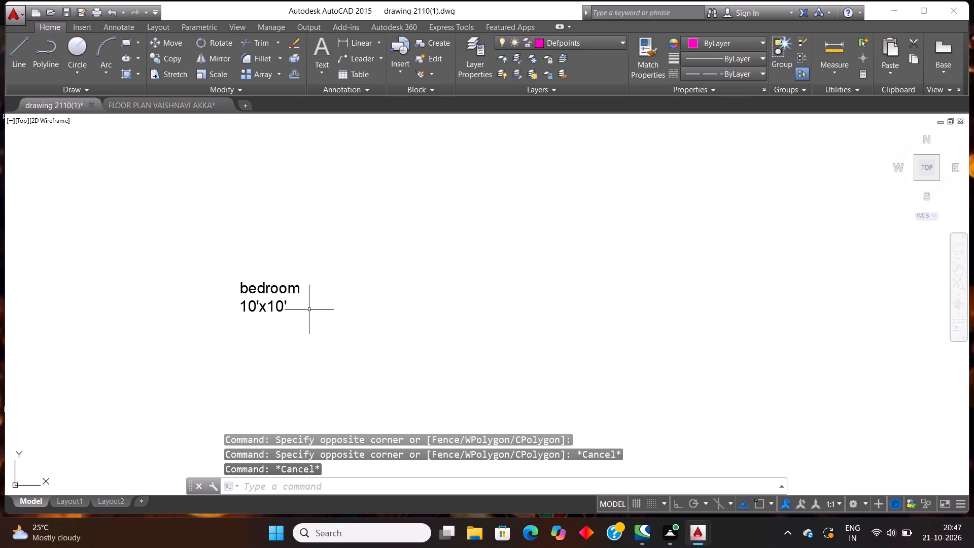
pyautogui.scroll(-3, 306, 302)
pyautogui.scroll(1, 362, 336)
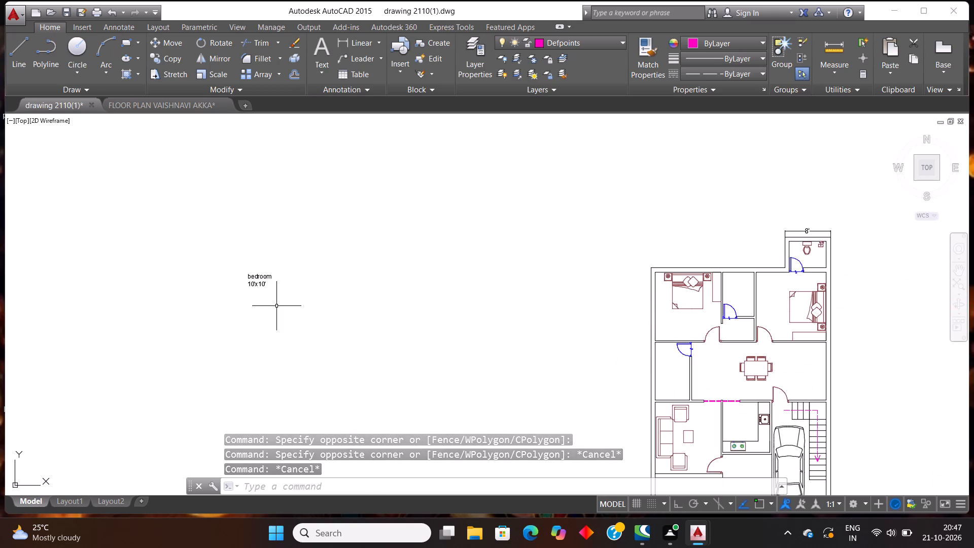
pyautogui.click(276, 306)
pyautogui.click(184, 211)
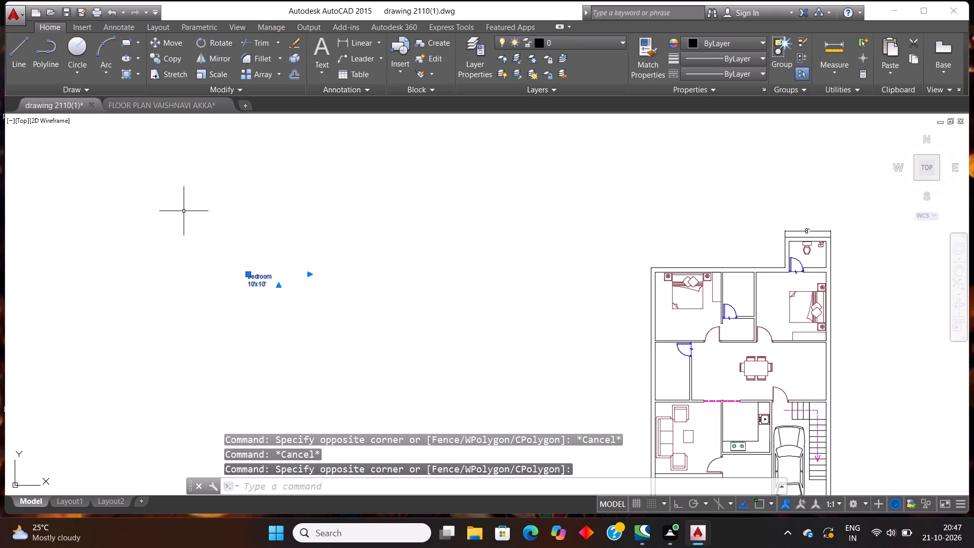
pyautogui.hotkey('ctrl', 'c')
pyautogui.hotkey('ctrl', 'v')
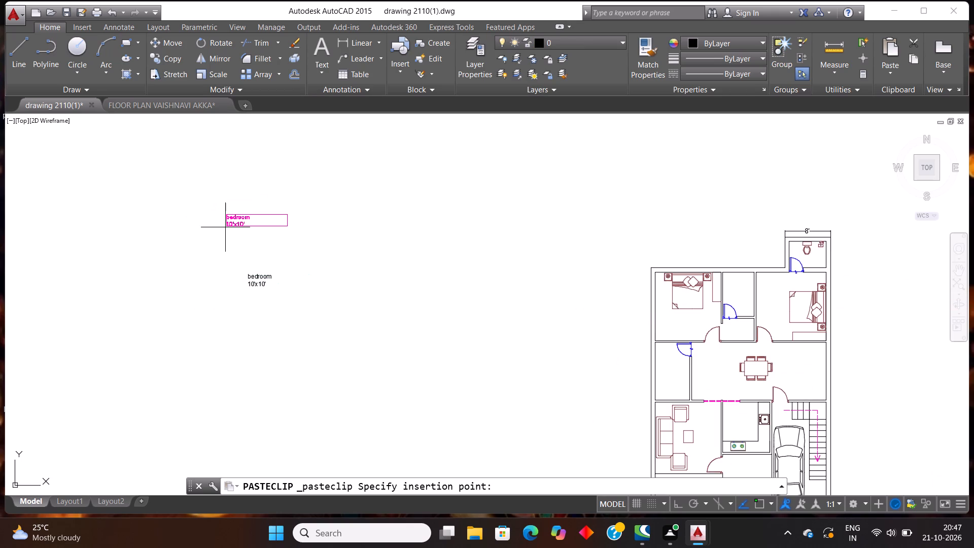
pyautogui.click(401, 277)
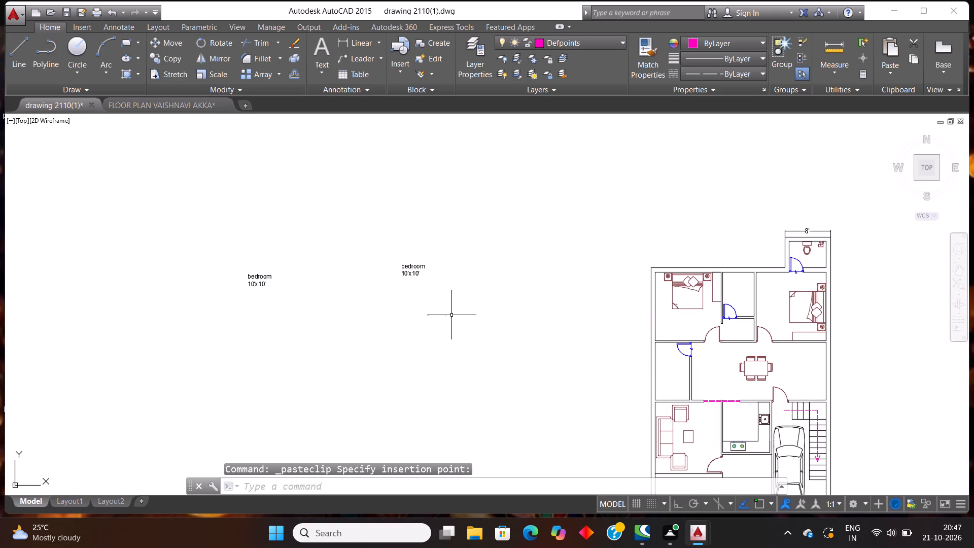
# Paste a copy of the bedroom label below the bed in the bedroom at the plan's upper-left corner.
pyautogui.moveTo(453, 314); pyautogui.dragTo(439, 299)
pyautogui.click(307, 193)
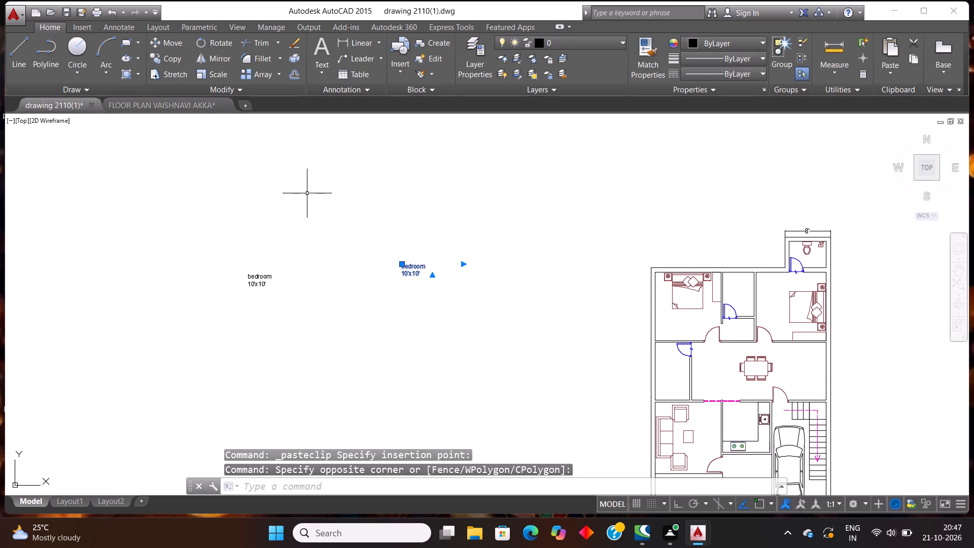
pyautogui.hotkey('ctrl', 'v')
pyautogui.scroll(2, 740, 313)
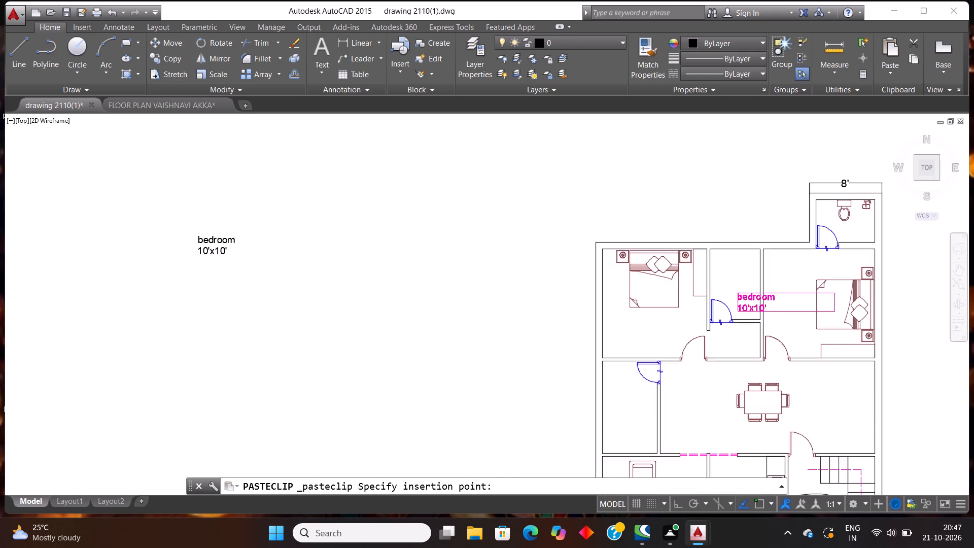
pyautogui.scroll(1, 736, 314)
pyautogui.click(467, 372)
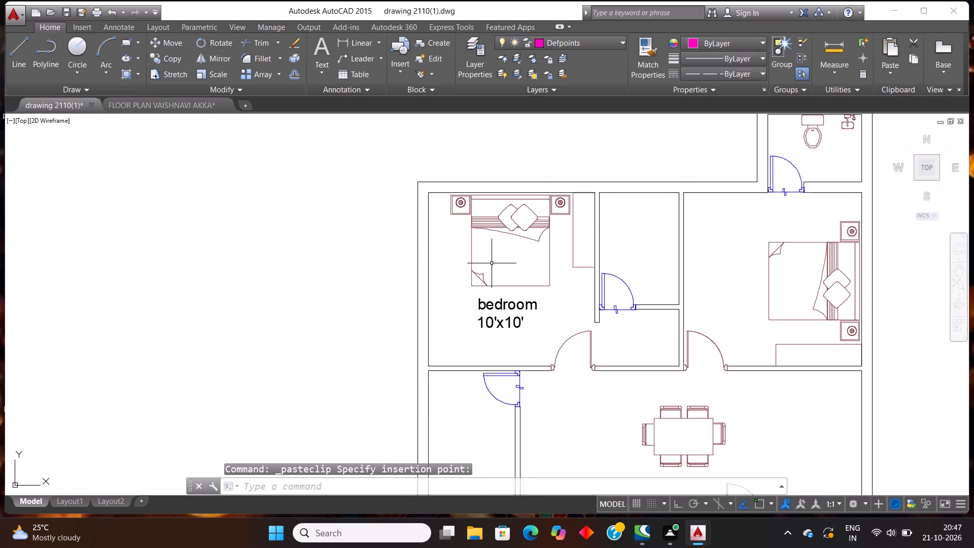
# Paste copies of the label into the two small rooms between the bedrooms and beside the bed in the right-hand bedroom.
pyautogui.scroll(-3, 492, 263)
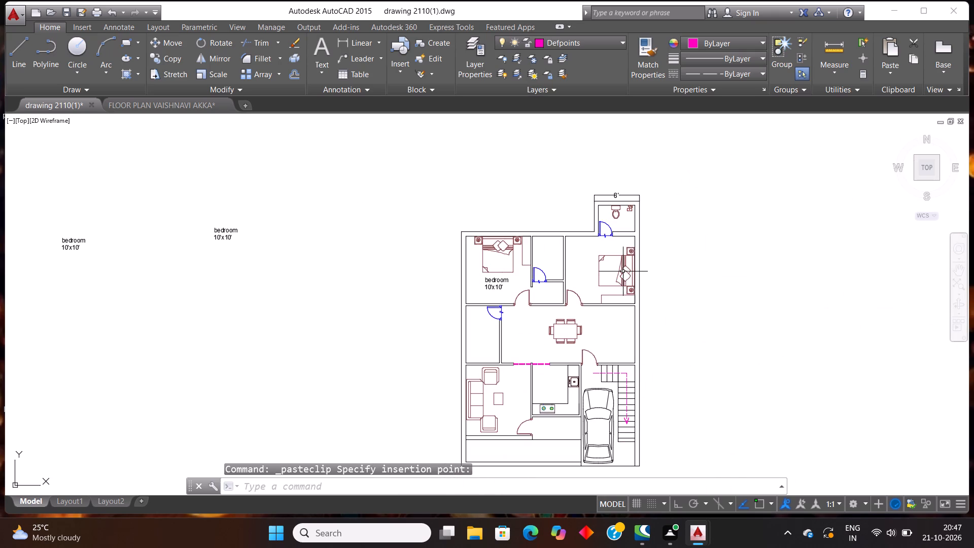
pyautogui.hotkey('ctrl', 'v')
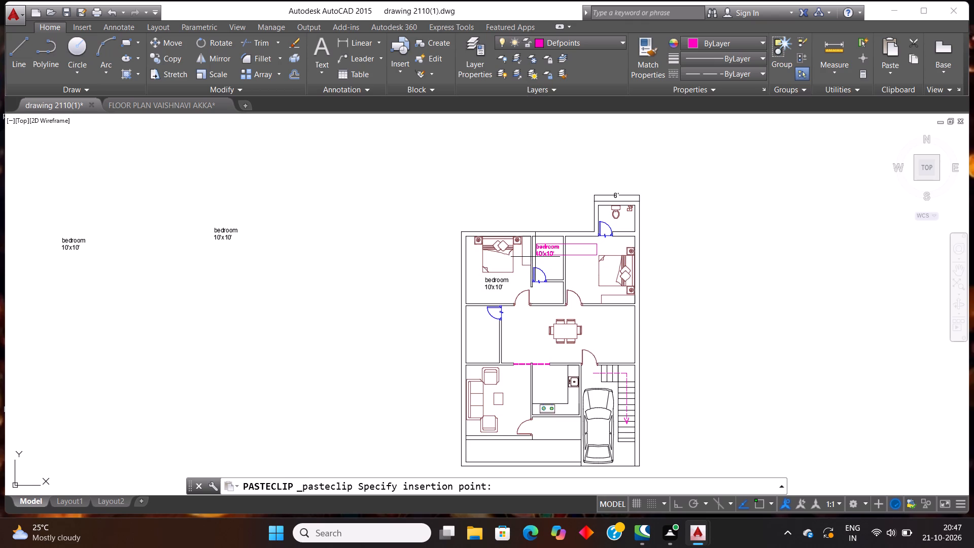
pyautogui.click(535, 257)
pyautogui.hotkey('ctrl', 'v')
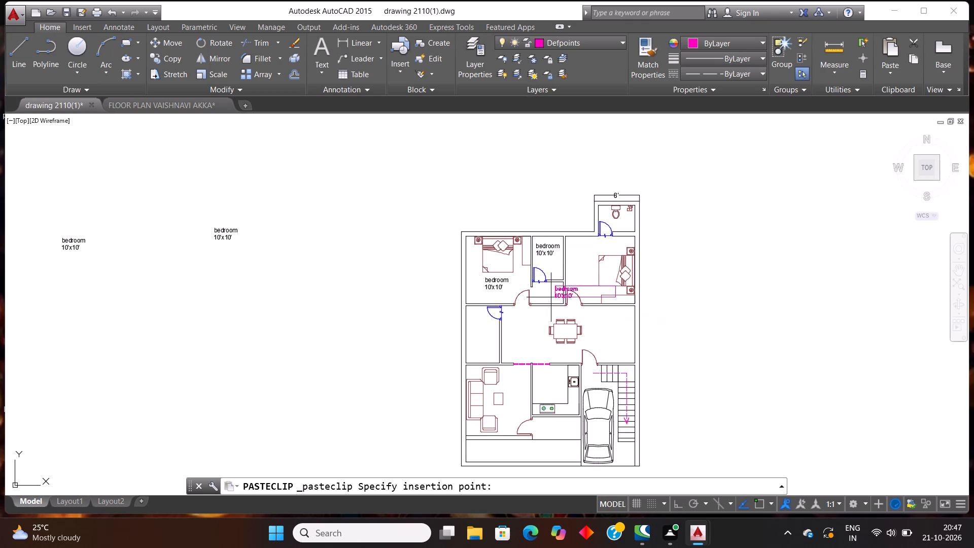
pyautogui.click(535, 300)
pyautogui.scroll(1, 609, 286)
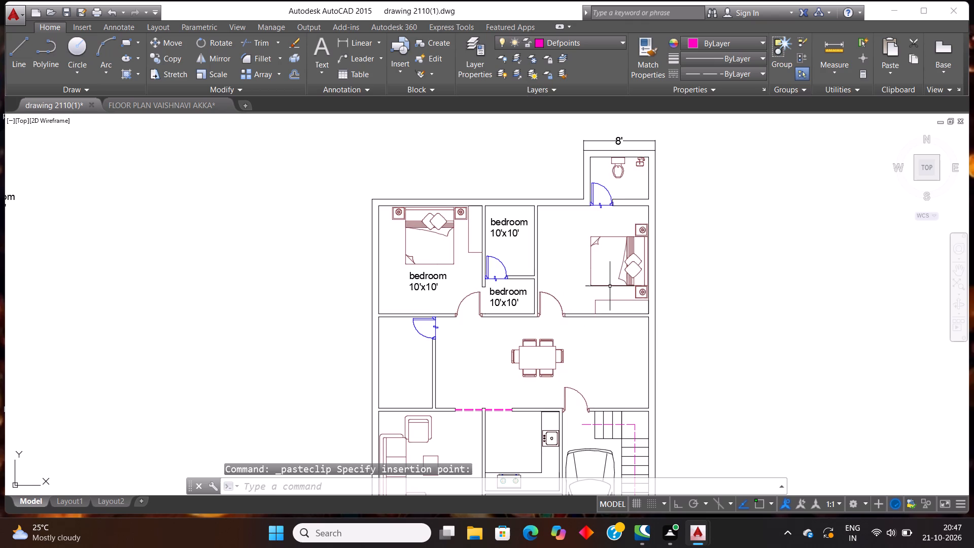
pyautogui.hotkey('ctrl', 'v')
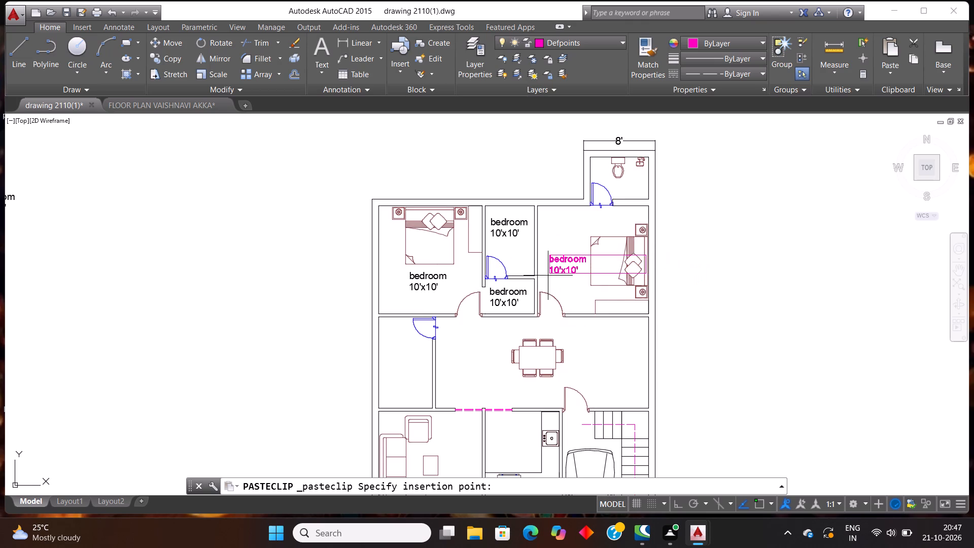
pyautogui.click(546, 276)
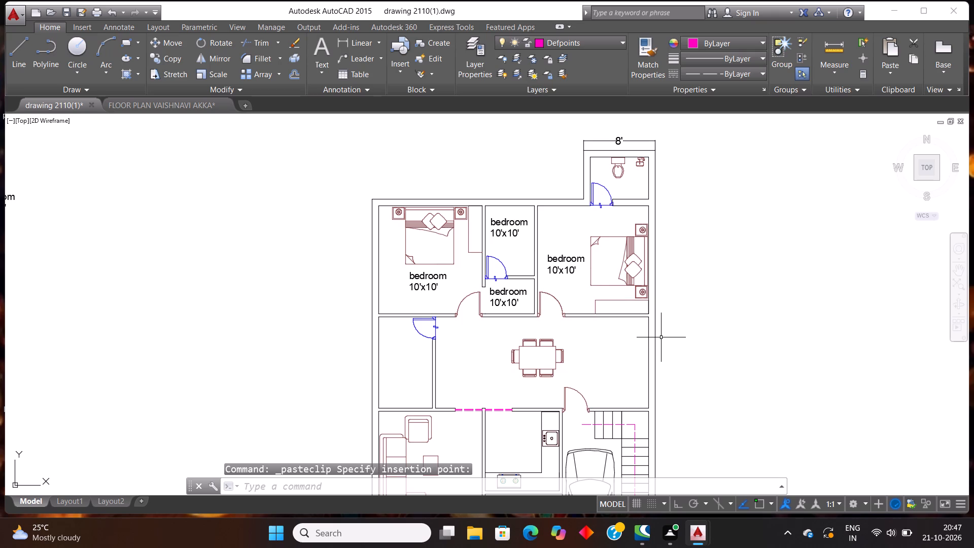
# Paste copies of the label beside the dining table and in the small room adjoining the dining area.
pyautogui.hotkey('ctrl', 'v')
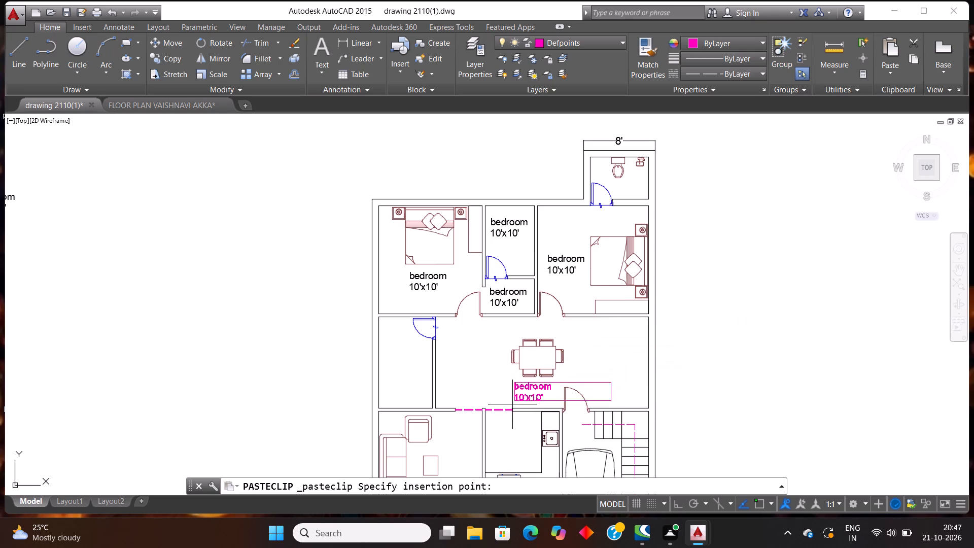
pyautogui.click(461, 367)
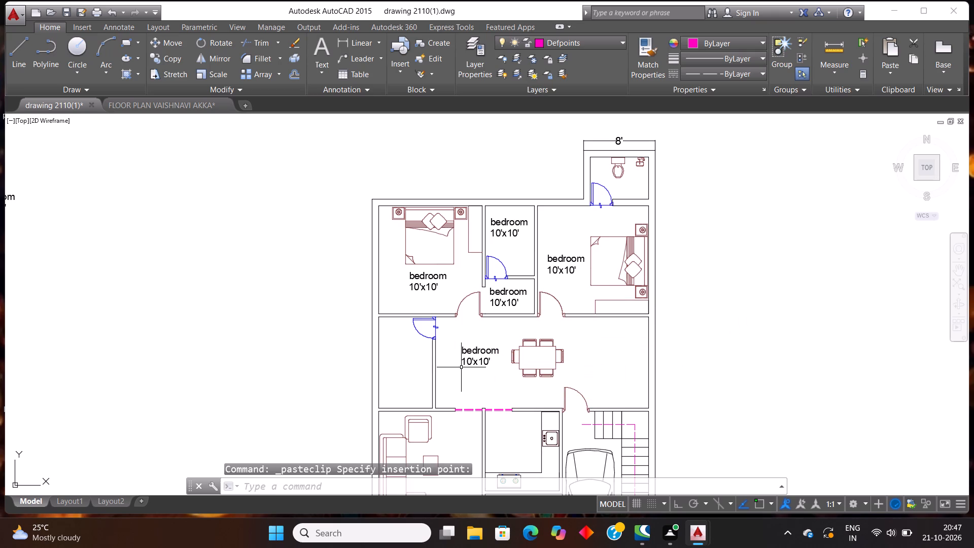
pyautogui.hotkey('ctrl', 'v')
pyautogui.click(386, 371)
# Paste copies of the bedroom label into the kitchen between the sink and stove and into the living room beside the coffee table.
pyautogui.hotkey('ctrl', 'v')
pyautogui.scroll(-2, 584, 370)
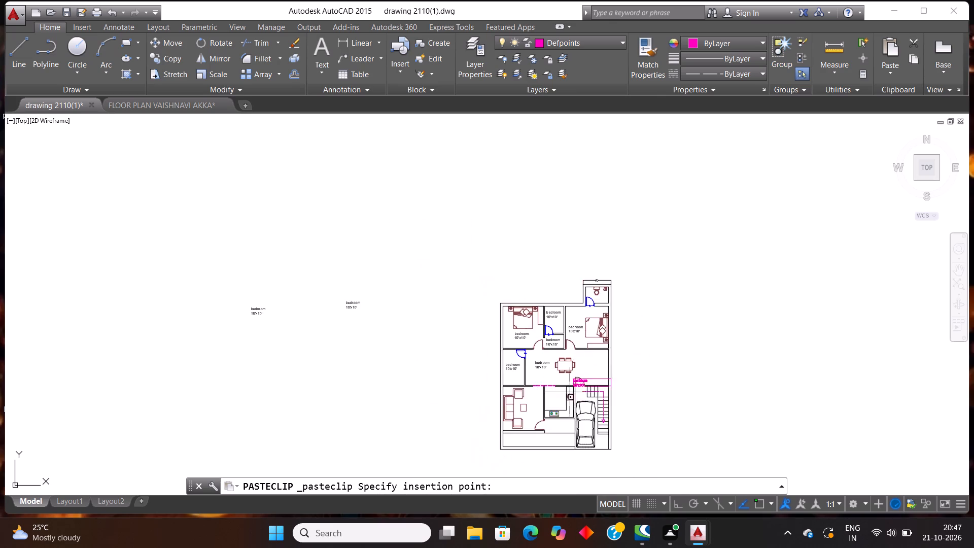
pyautogui.keyDown('ctrl'); pyautogui.scroll(2, 563, 416); pyautogui.keyUp('ctrl')
pyautogui.click(523, 382)
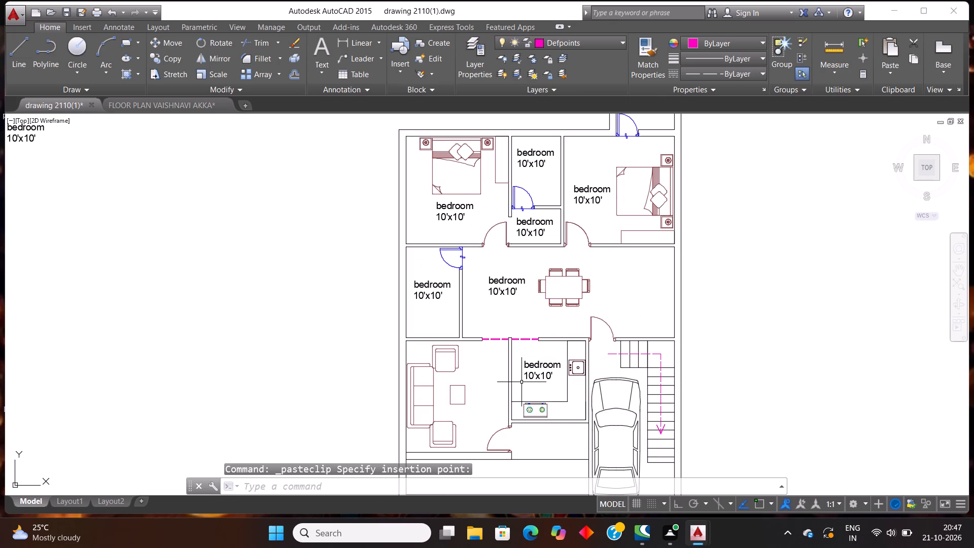
pyautogui.hotkey('ctrl', 'v')
pyautogui.click(466, 387)
# Paste copies of the bedroom label into the long narrow space along the plan's bottom edge and onto the parked car.
pyautogui.hotkey('ctrl', 'v')
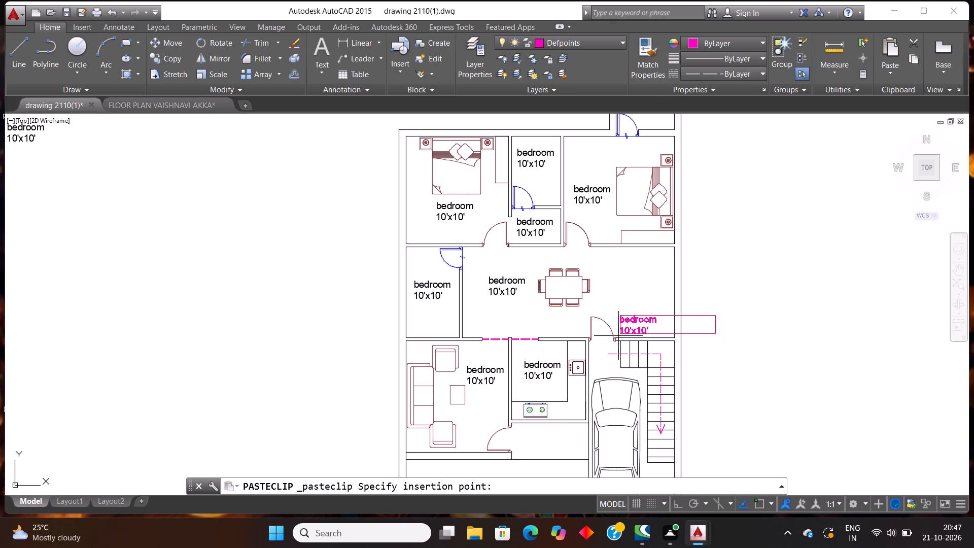
pyautogui.scroll(-2, 579, 319)
pyautogui.scroll(1, 571, 387)
pyautogui.scroll(2, 525, 388)
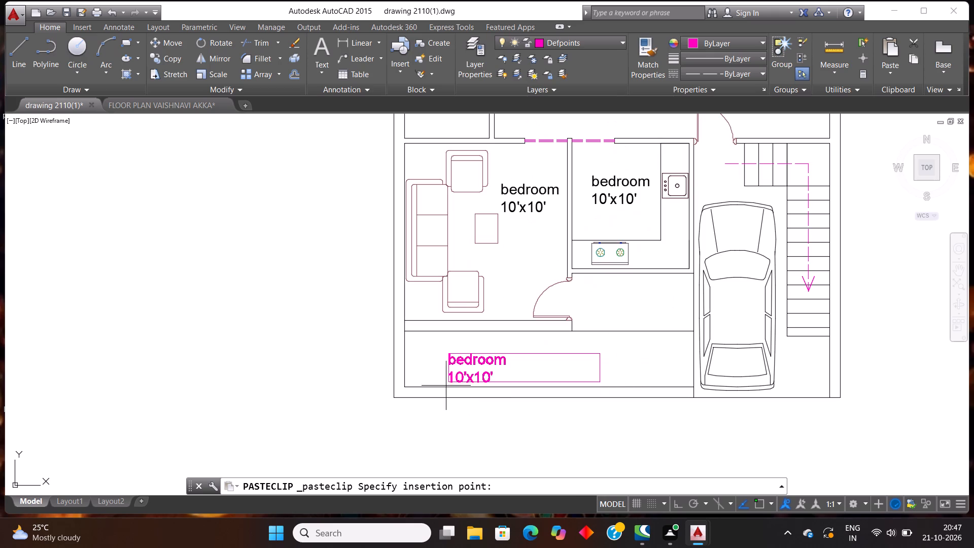
pyautogui.click(432, 374)
pyautogui.hotkey('ctrl', 'v')
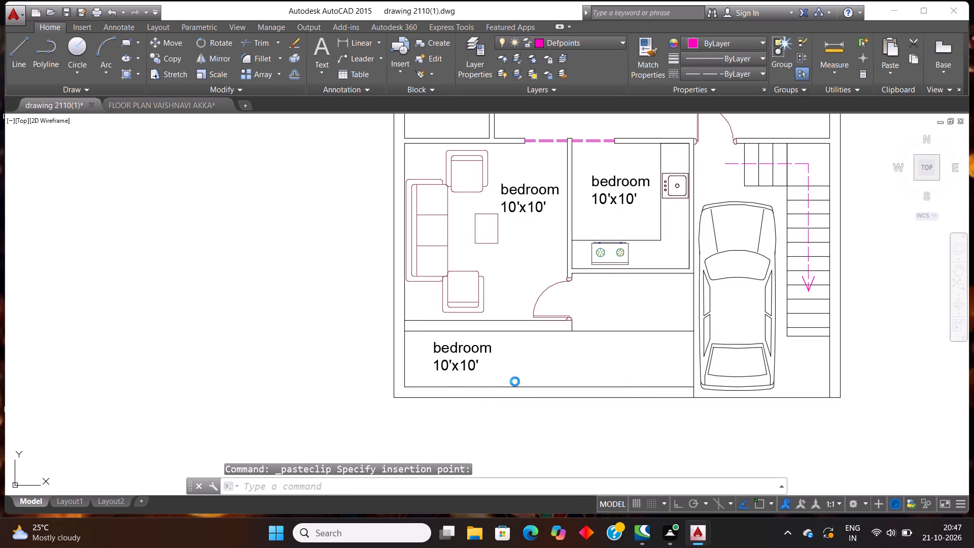
pyautogui.scroll(-2, 515, 382)
pyautogui.scroll(2, 607, 349)
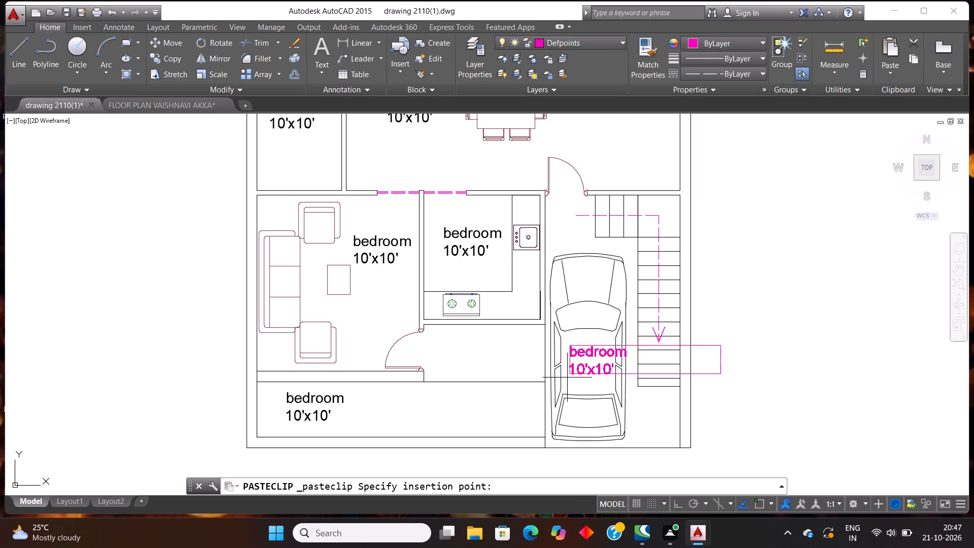
pyautogui.click(564, 380)
# Rewrite the label below the bed in the plan's upper-left bedroom as BEDROOM with 11'6"X12' on the second line.
pyautogui.scroll(-2, 596, 323)
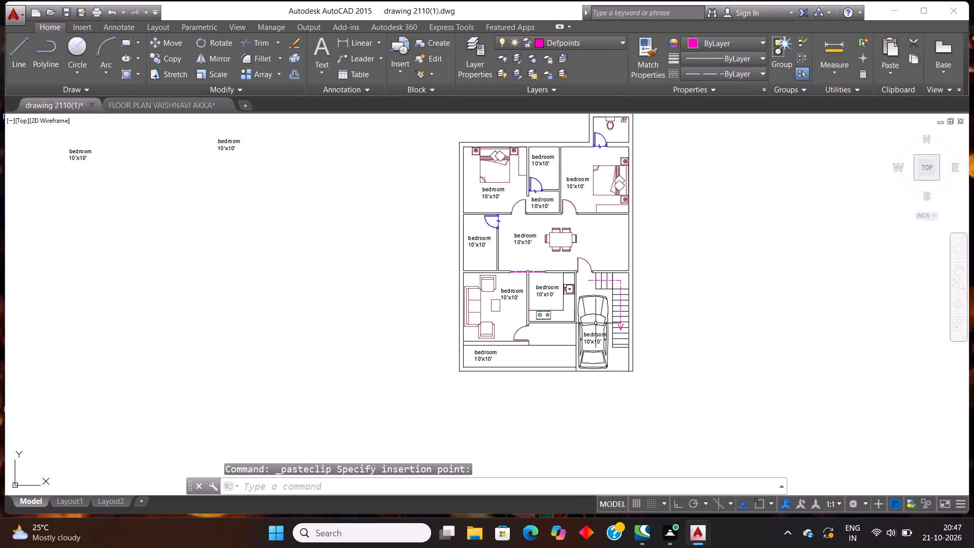
pyautogui.scroll(2, 559, 199)
pyautogui.scroll(1, 438, 198)
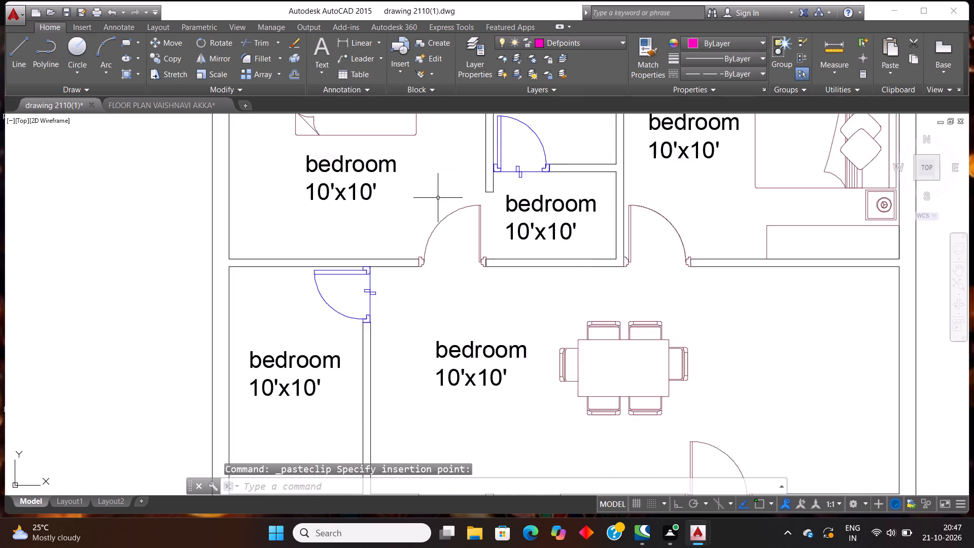
pyautogui.scroll(-3, 438, 198)
pyautogui.scroll(1, 459, 303)
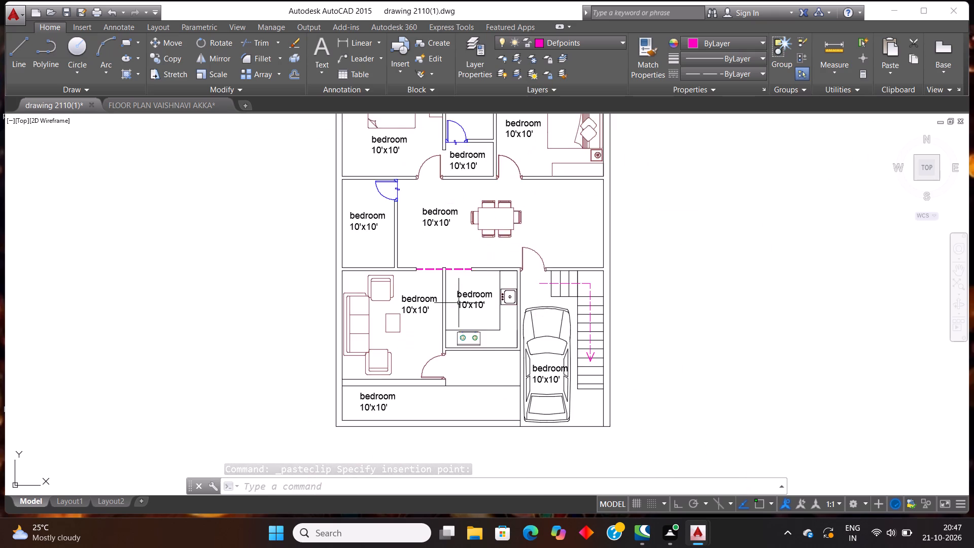
pyautogui.scroll(-1, 459, 303)
pyautogui.scroll(2, 391, 204)
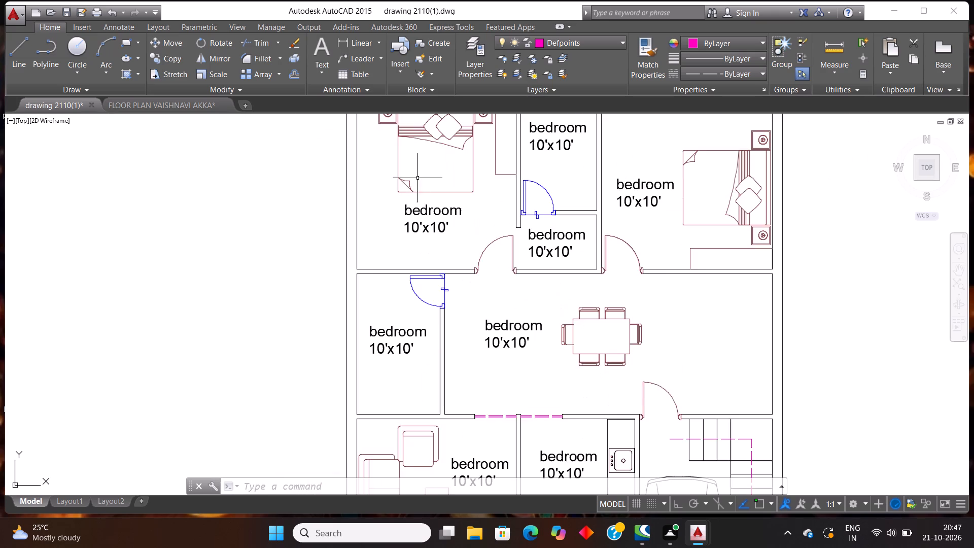
pyautogui.scroll(1, 430, 185)
pyautogui.doubleClick(449, 259)
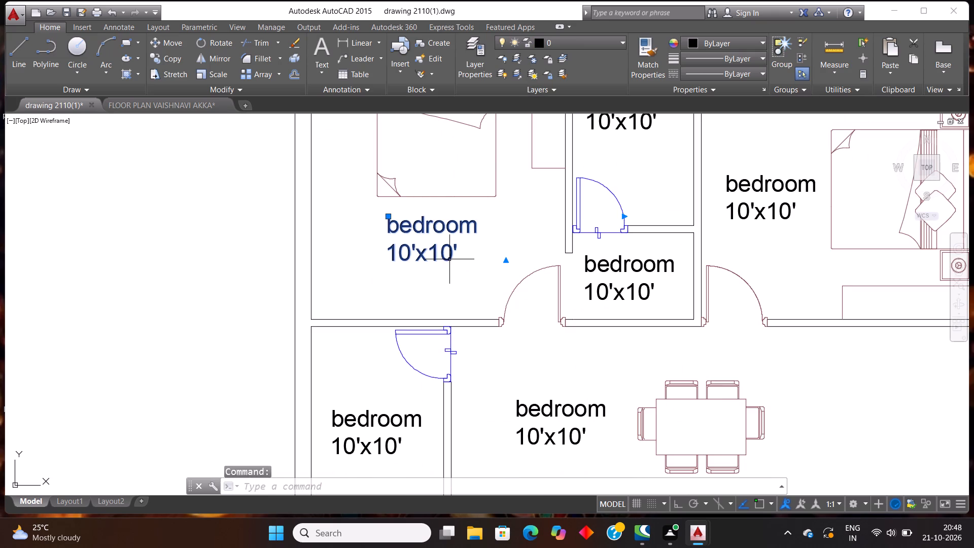
pyautogui.click(466, 248)
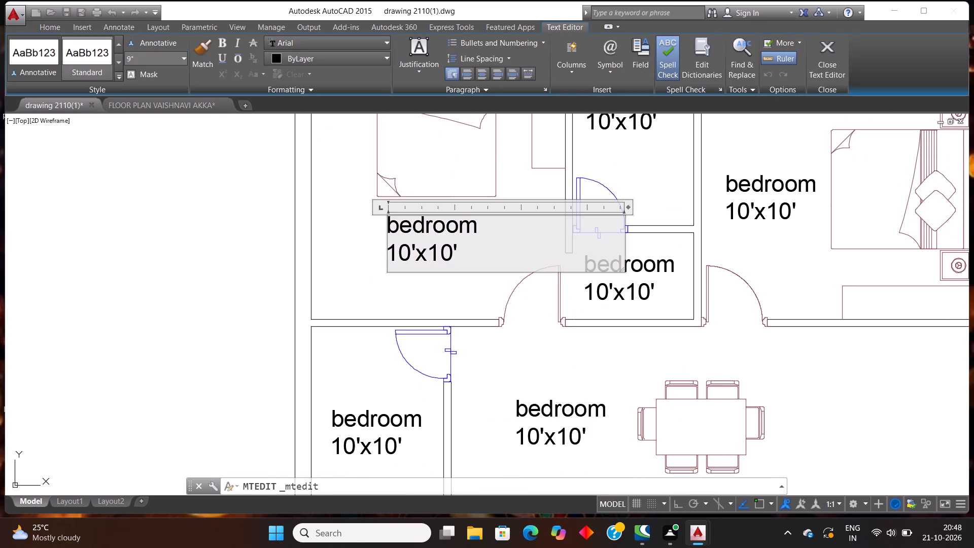
pyautogui.press('BackSpace')
pyautogui.press('BackSpace')
pyautogui.press('BackSpace')
pyautogui.press('BackSpace')
pyautogui.press('BackSpace')
pyautogui.press('BackSpace')
pyautogui.press('BackSpace')
pyautogui.press('BackSpace')
pyautogui.press('BackSpace')
pyautogui.press('BackSpace')
pyautogui.press('BackSpace')
pyautogui.press('BackSpace')
pyautogui.press('BackSpace')
pyautogui.press('BackSpace')
pyautogui.press('BackSpace')
pyautogui.press('BackSpace')
pyautogui.press('BackSpace')
pyautogui.press('BackSpace')
pyautogui.press('BackSpace')
pyautogui.press('BackSpace')
pyautogui.press('BackSpace')
pyautogui.press('BackSpace')
pyautogui.press('BackSpace')
pyautogui.press('BackSpace')
pyautogui.press('BackSpace')
pyautogui.press('BackSpace')
pyautogui.press('BackSpace')
pyautogui.press('BackSpace')
pyautogui.press('BackSpace')
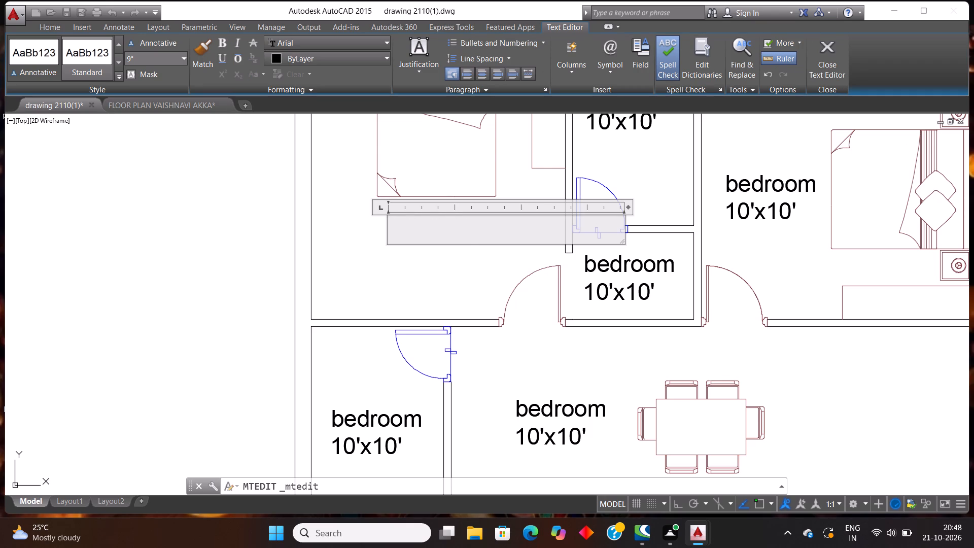
pyautogui.write('BEDROOM')
pyautogui.press('Return')
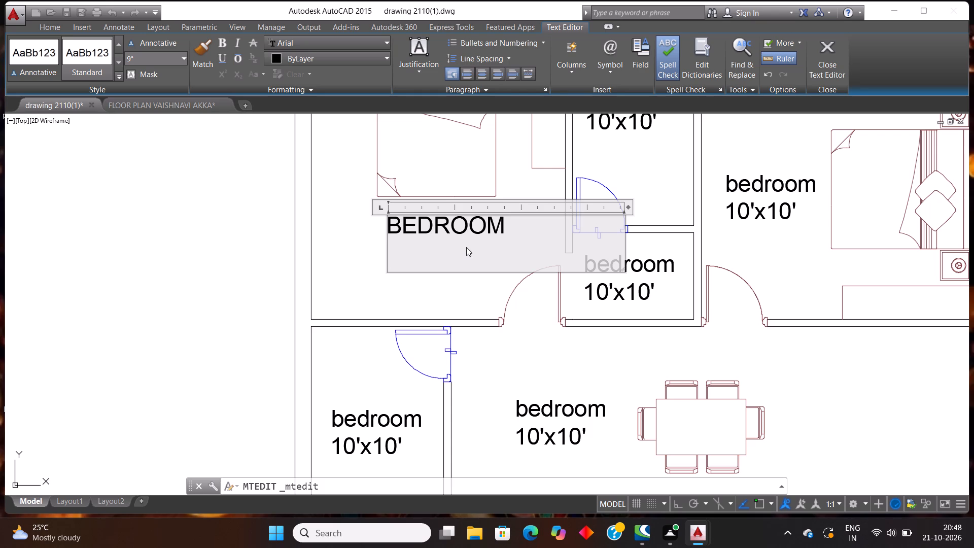
pyautogui.write("11'")
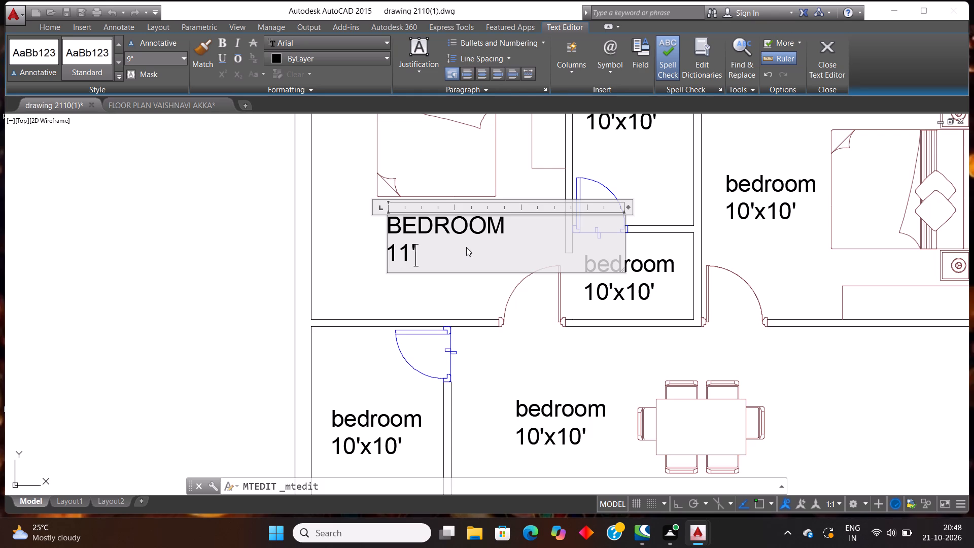
pyautogui.write('6"')
pyautogui.press('x')
pyautogui.write("12'")
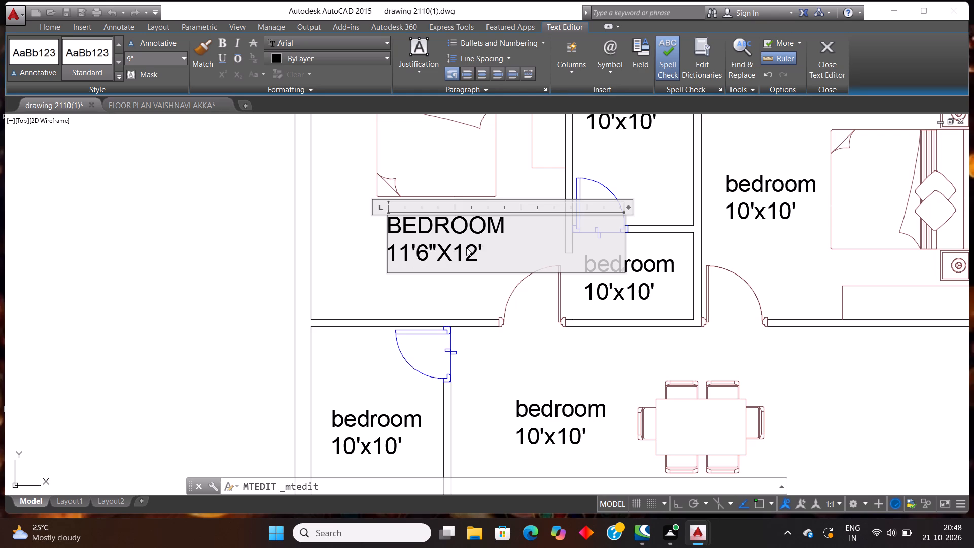
pyautogui.click(457, 280)
# Rewrite the label in the upper small room between the two bedrooms as TOILET with 5'6"X7'9" on the second line.
pyautogui.scroll(-4, 451, 279)
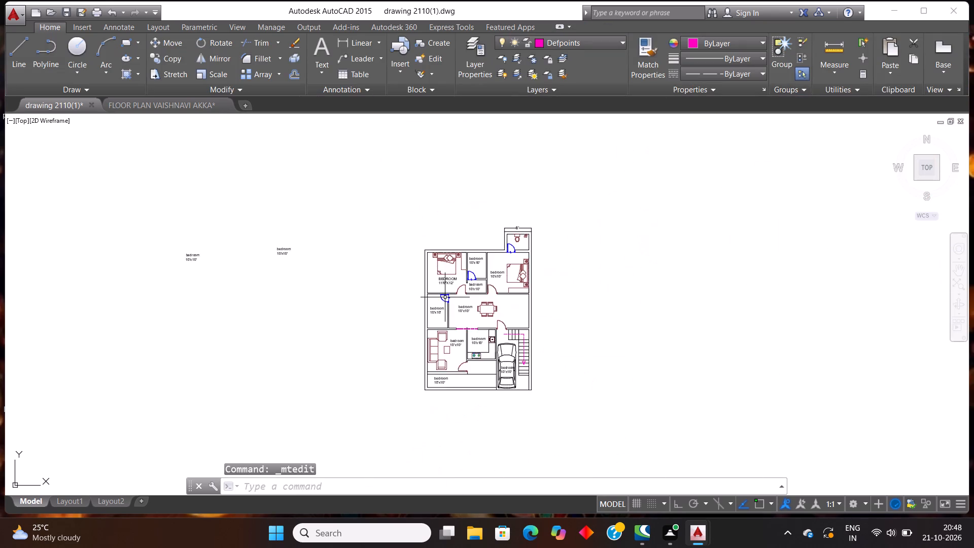
pyautogui.scroll(2, 498, 253)
pyautogui.scroll(4, 433, 278)
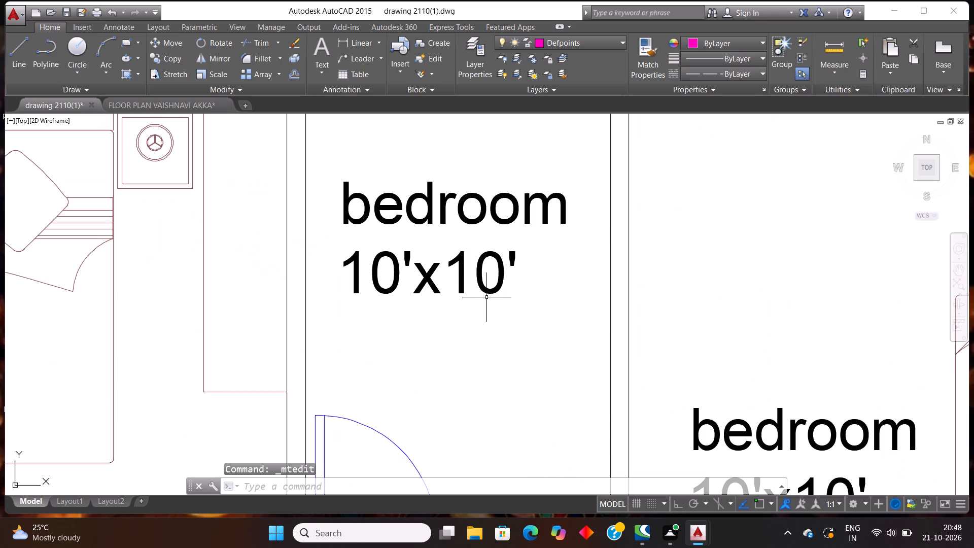
pyautogui.doubleClick(497, 291)
pyautogui.click(529, 277)
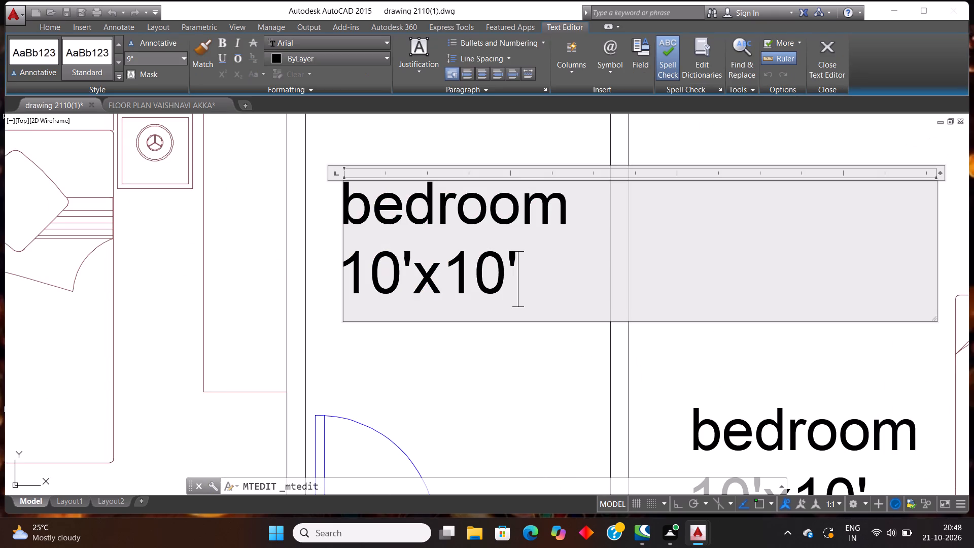
pyautogui.press('BackSpace')
pyautogui.press('BackSpace')
pyautogui.press('BackSpace')
pyautogui.press('BackSpace')
pyautogui.press('BackSpace')
pyautogui.press('BackSpace')
pyautogui.press('BackSpace')
pyautogui.press('BackSpace')
pyautogui.press('BackSpace')
pyautogui.press('BackSpace')
pyautogui.press('BackSpace')
pyautogui.press('BackSpace')
pyautogui.press('BackSpace')
pyautogui.press('BackSpace')
pyautogui.press('BackSpace')
pyautogui.press('BackSpace')
pyautogui.press('BackSpace')
pyautogui.press('BackSpace')
pyautogui.press('BackSpace')
pyautogui.press('BackSpace')
pyautogui.write('TOILET')
pyautogui.press('Return')
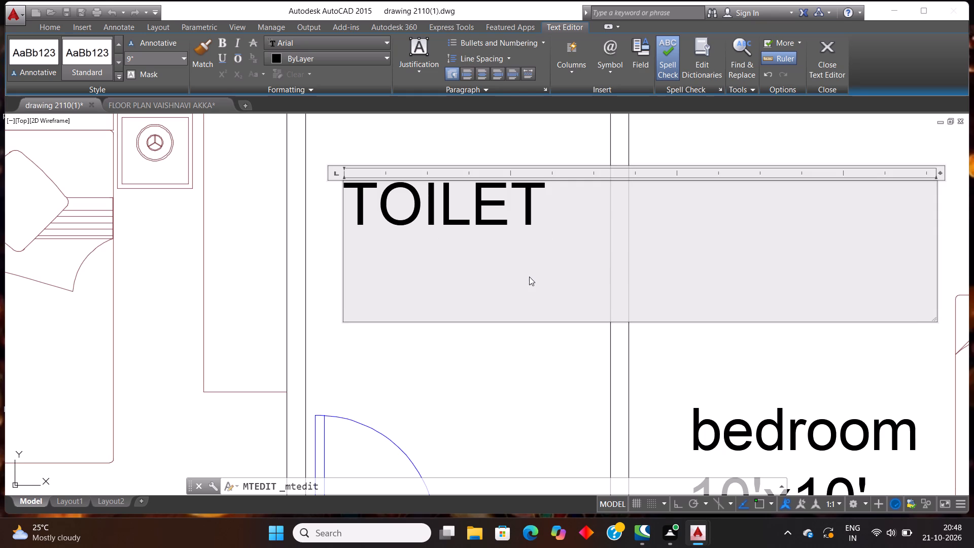
pyautogui.write('5\'6"')
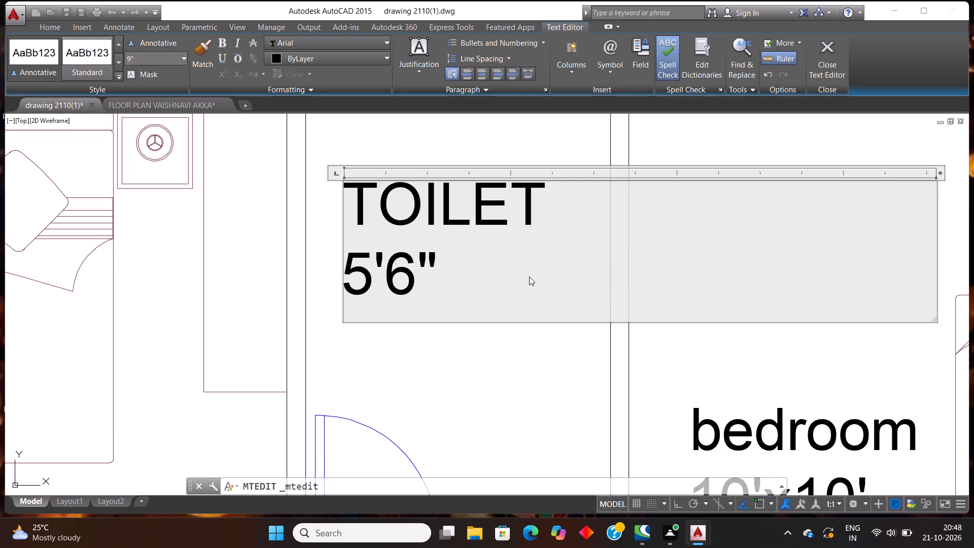
pyautogui.press('x')
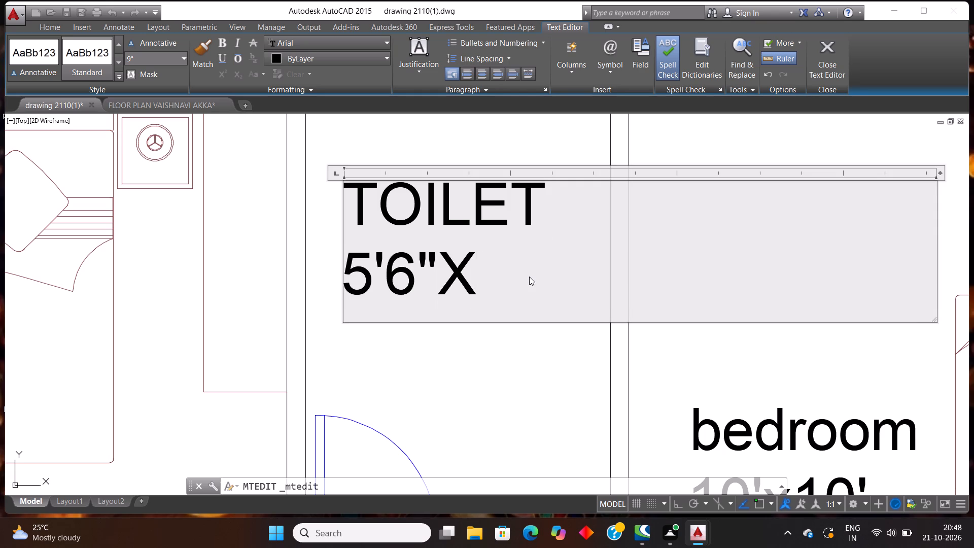
pyautogui.write('7\'9"')
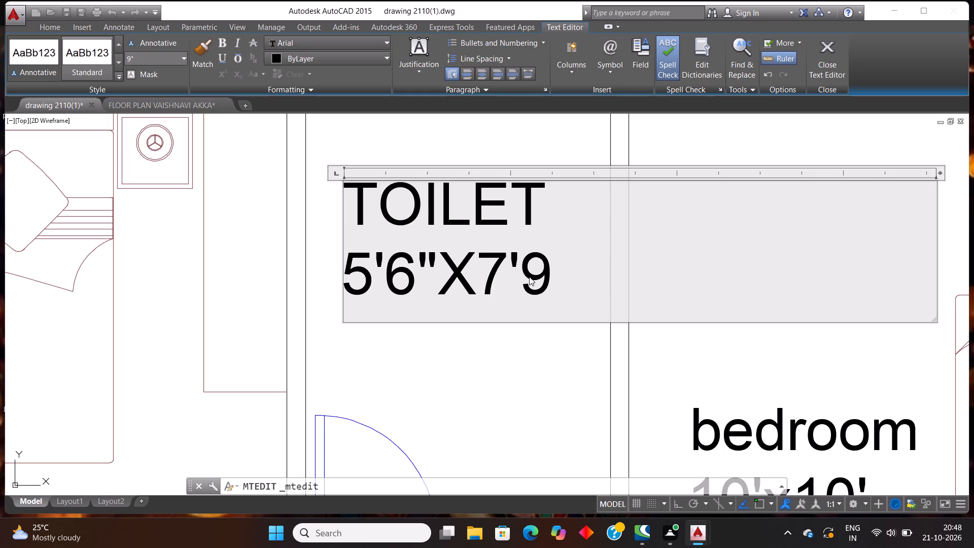
pyautogui.click(530, 365)
# Replace the text of the label in the small room directly below the toilet with the single line DRESSING.
pyautogui.scroll(-3, 529, 365)
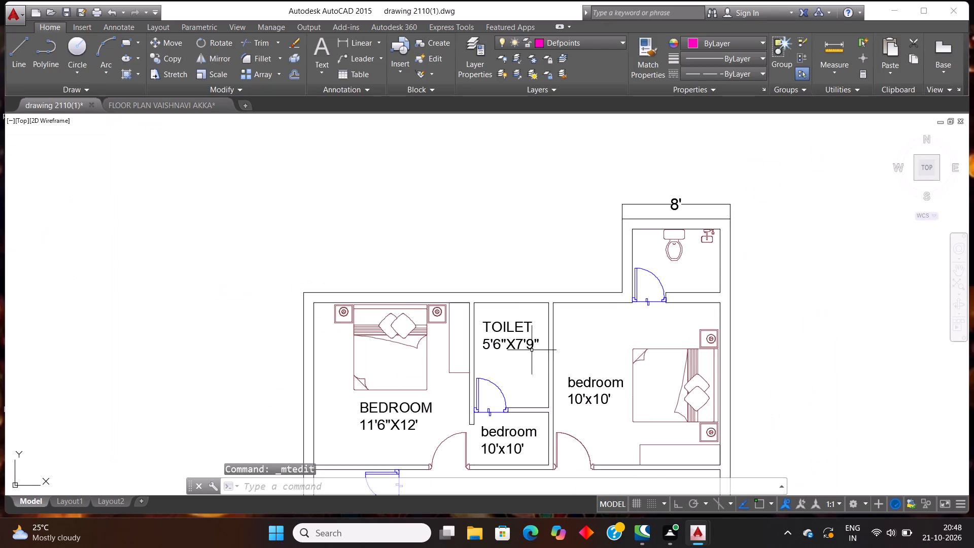
pyautogui.scroll(-1, 532, 282)
pyautogui.scroll(1, 518, 355)
pyautogui.scroll(-2, 516, 360)
pyautogui.scroll(2, 505, 398)
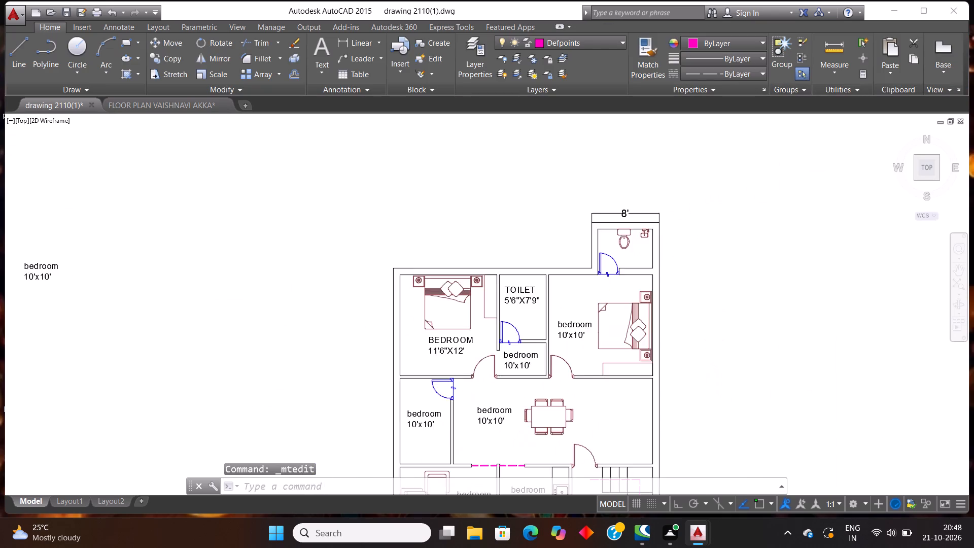
pyautogui.scroll(-2, 510, 391)
pyautogui.scroll(3, 511, 387)
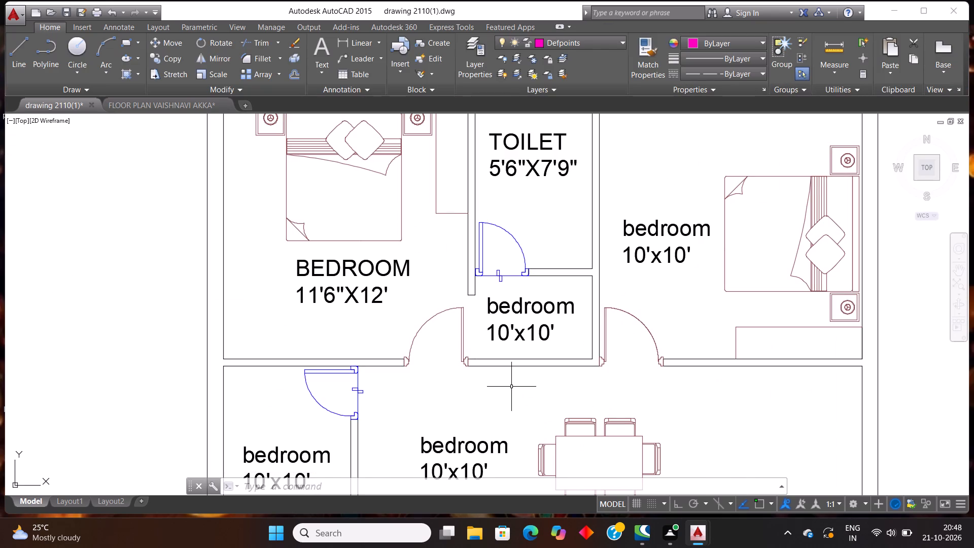
pyautogui.scroll(1, 547, 363)
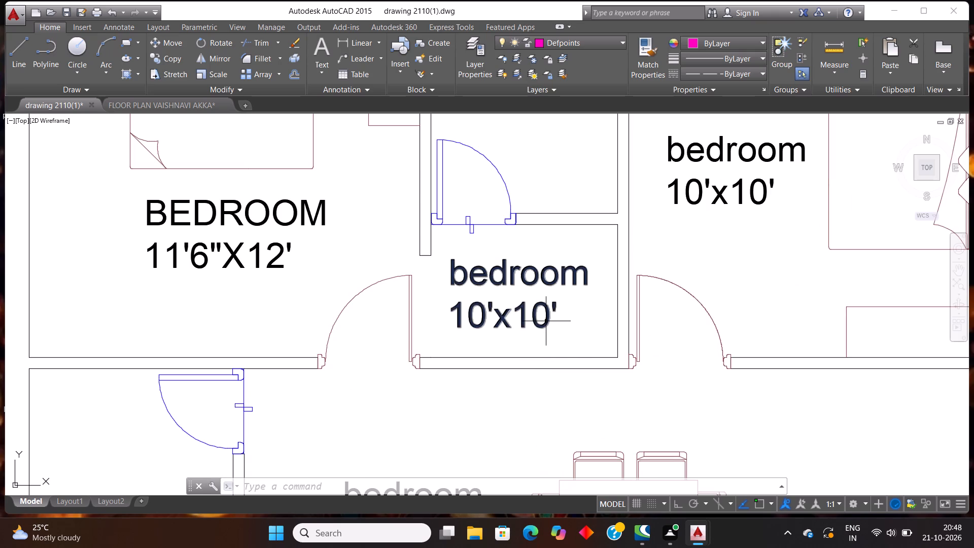
pyautogui.doubleClick(546, 321)
pyautogui.click(564, 315)
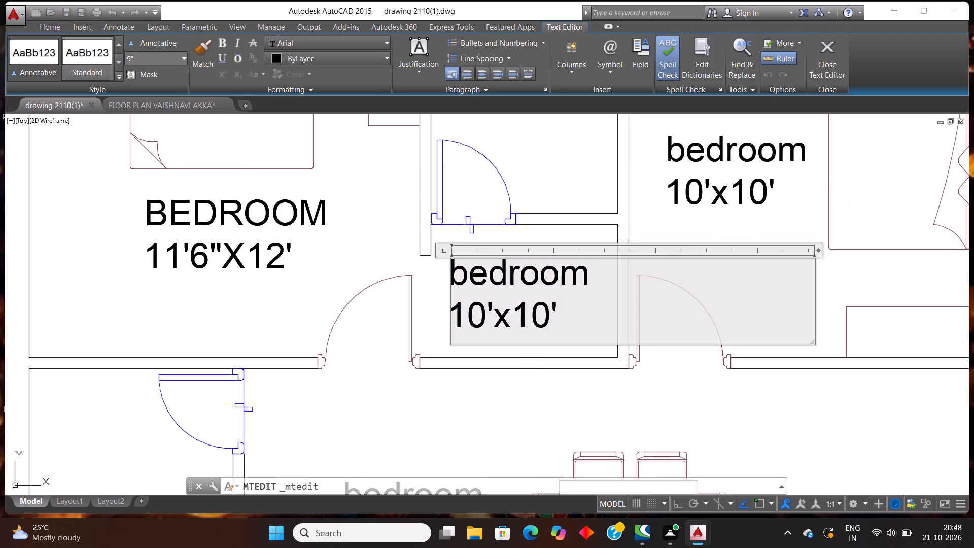
pyautogui.press('BackSpace')
pyautogui.press('BackSpace')
pyautogui.press('BackSpace')
pyautogui.press('BackSpace')
pyautogui.press('BackSpace')
pyautogui.press('BackSpace')
pyautogui.press('BackSpace')
pyautogui.press('BackSpace')
pyautogui.press('BackSpace')
pyautogui.press('BackSpace')
pyautogui.press('BackSpace')
pyautogui.press('BackSpace')
pyautogui.press('BackSpace')
pyautogui.press('BackSpace')
pyautogui.press('BackSpace')
pyautogui.press('BackSpace')
pyautogui.press('BackSpace')
pyautogui.press('BackSpace')
pyautogui.press('BackSpace')
pyautogui.press('BackSpace')
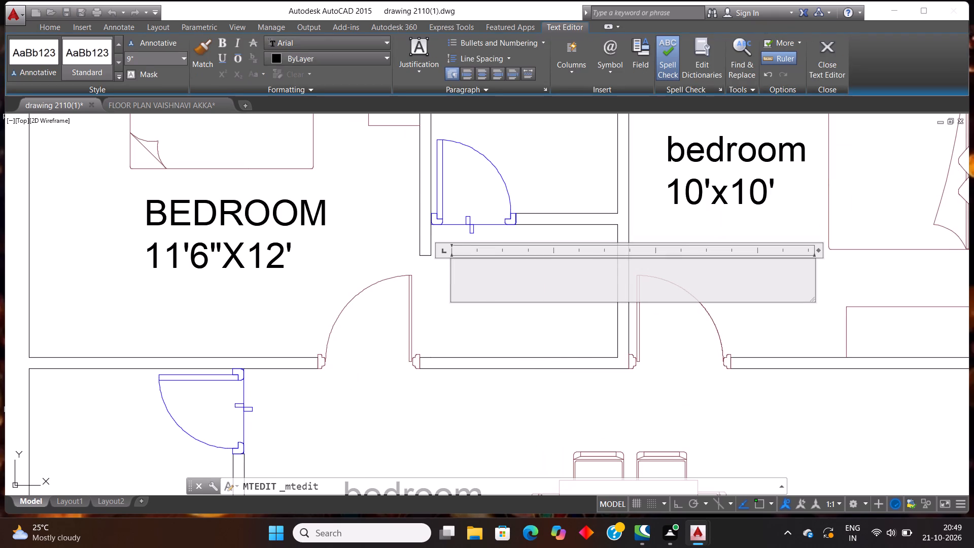
pyautogui.write('DEATH')
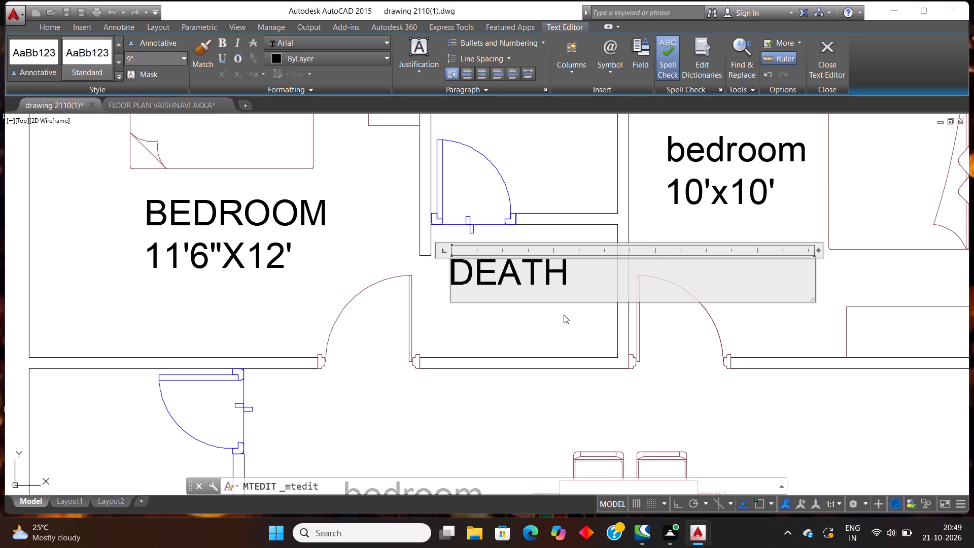
pyautogui.press('BackSpace')
pyautogui.press('BackSpace')
pyautogui.press('BackSpace')
pyautogui.press('BackSpace')
pyautogui.write('RESSING')
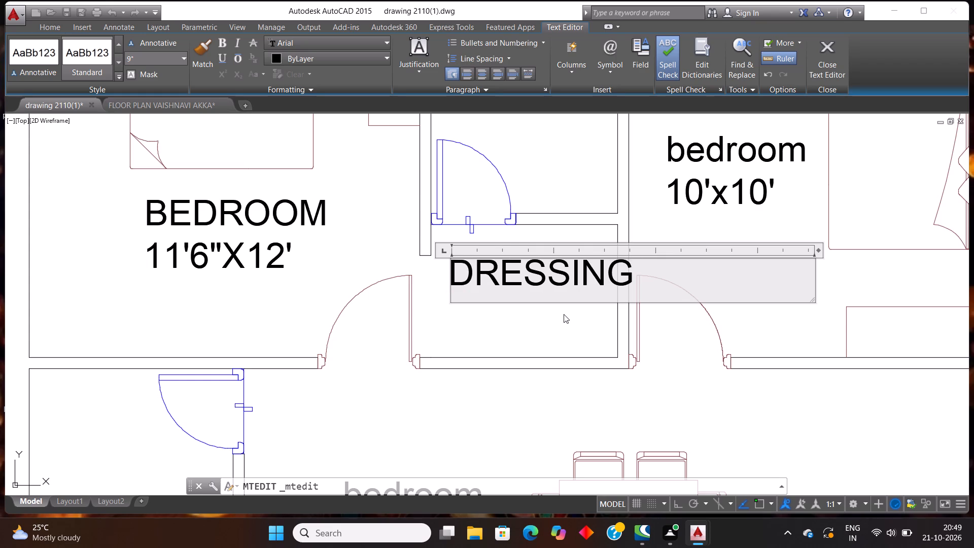
pyautogui.click(566, 339)
pyautogui.click(583, 307)
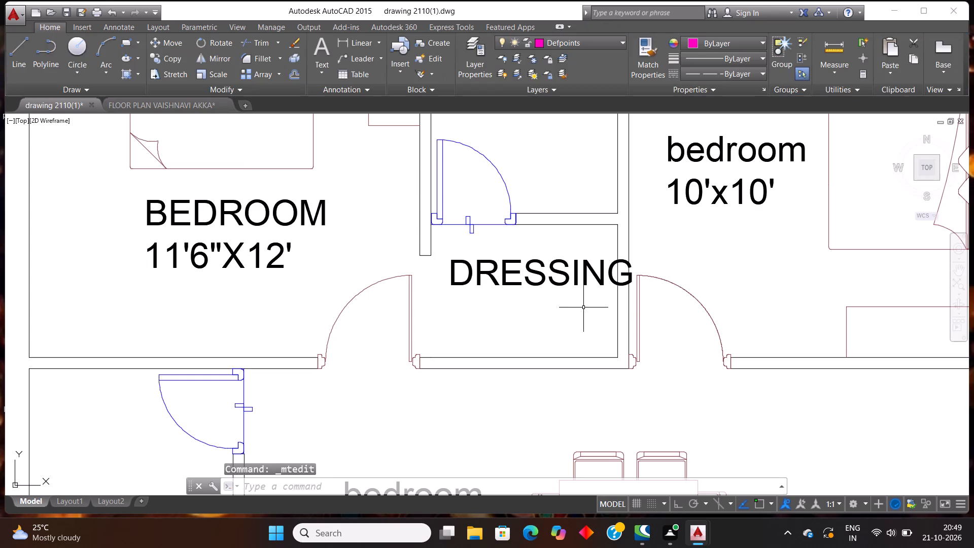
# Move the DRESSING label slightly toward the left wall so it fits inside the small room below the toilet.
pyautogui.click(520, 270)
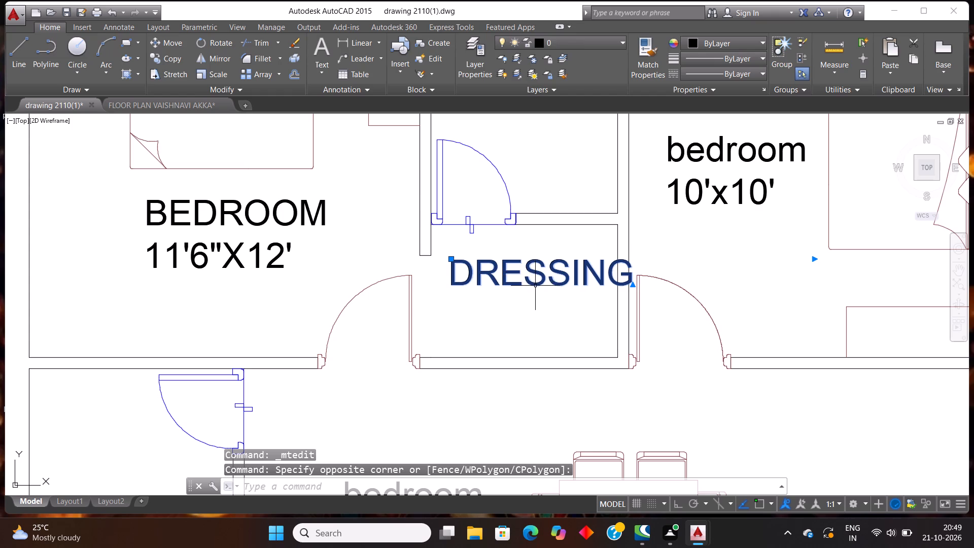
pyautogui.moveTo(535, 284); pyautogui.dragTo(510, 299)
# Rewrite the label beside the bed in the plan's upper-right bedroom as BEDROOM with 11'6"X12' on the second line.
pyautogui.scroll(-3, 514, 302)
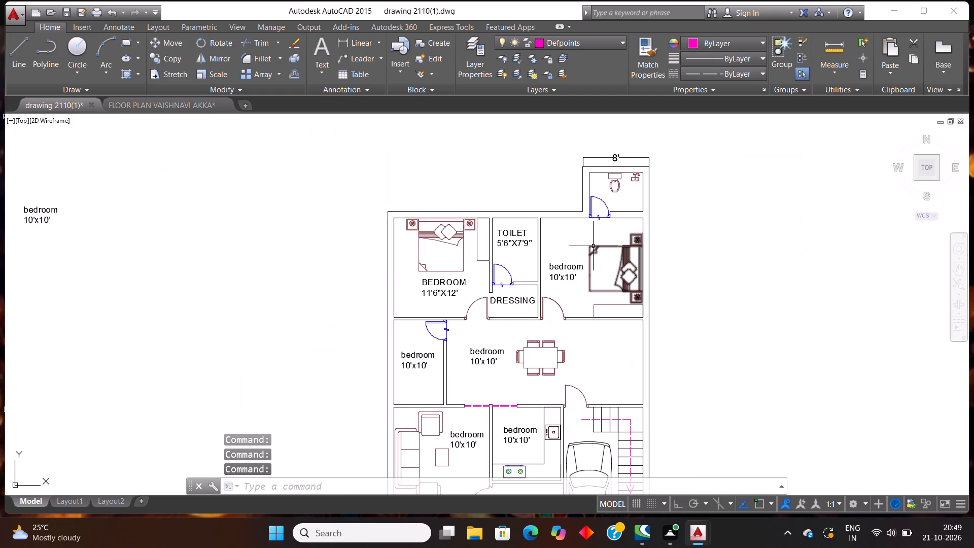
pyautogui.scroll(2, 582, 274)
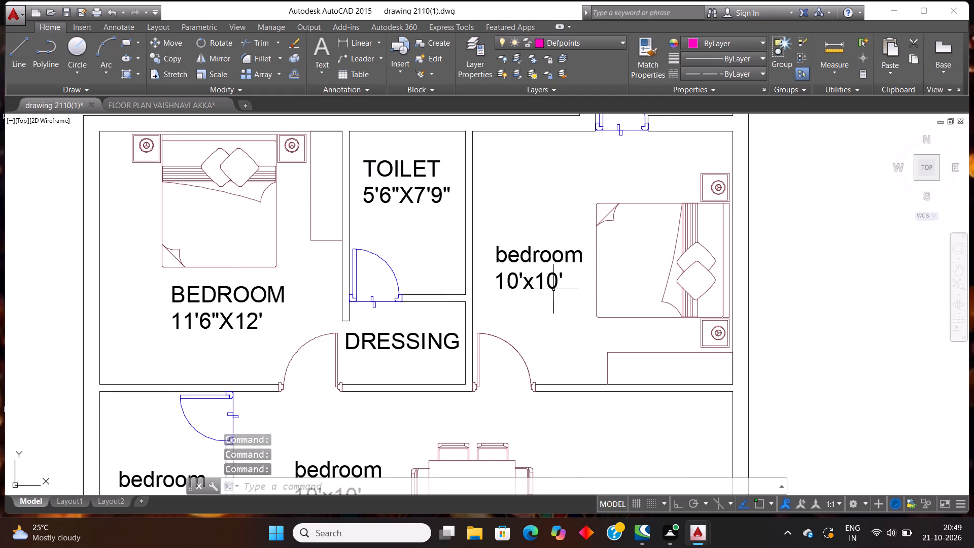
pyautogui.doubleClick(550, 289)
pyautogui.click(574, 282)
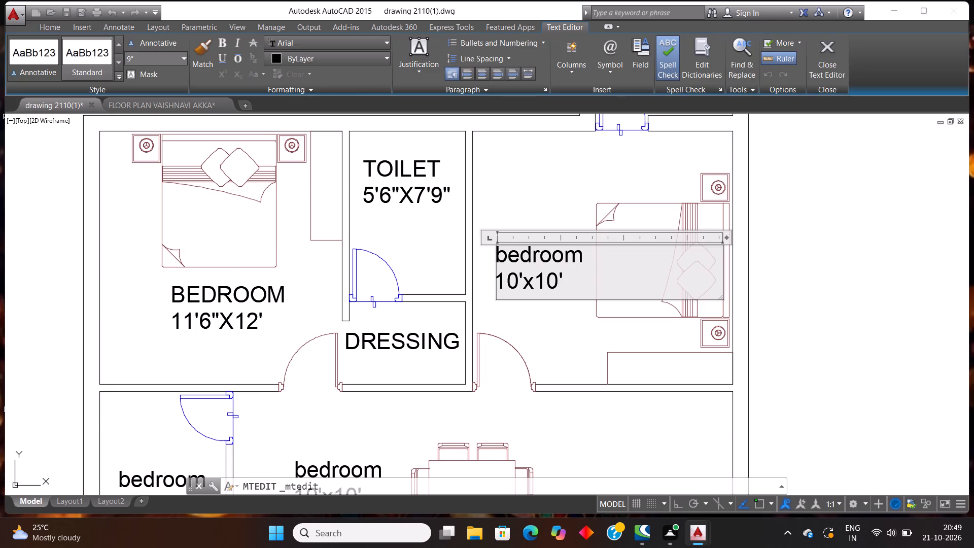
pyautogui.press('BackSpace')
pyautogui.press('BackSpace')
pyautogui.press('BackSpace')
pyautogui.press('BackSpace')
pyautogui.press('BackSpace')
pyautogui.press('BackSpace')
pyautogui.press('BackSpace')
pyautogui.press('BackSpace')
pyautogui.press('BackSpace')
pyautogui.press('BackSpace')
pyautogui.press('BackSpace')
pyautogui.press('BackSpace')
pyautogui.press('BackSpace')
pyautogui.press('BackSpace')
pyautogui.press('BackSpace')
pyautogui.press('BackSpace')
pyautogui.press('BackSpace')
pyautogui.press('BackSpace')
pyautogui.press('BackSpace')
pyautogui.press('BackSpace')
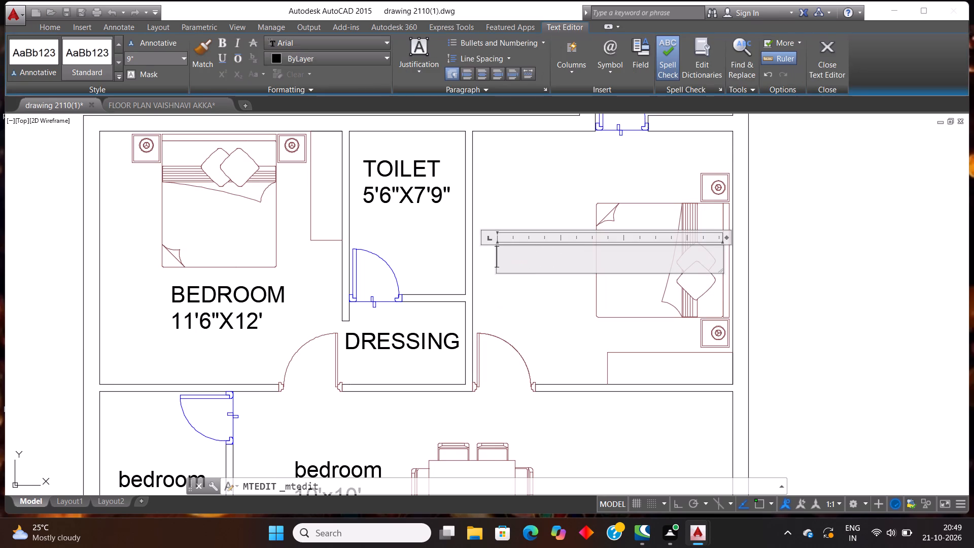
pyautogui.write('BEDROOM')
pyautogui.press('Return')
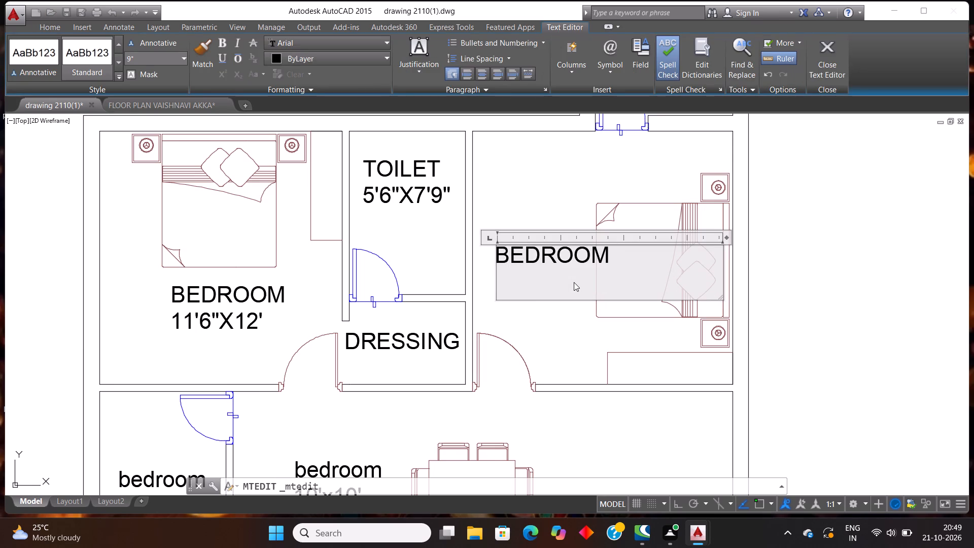
pyautogui.write('11\'6"')
pyautogui.press('x')
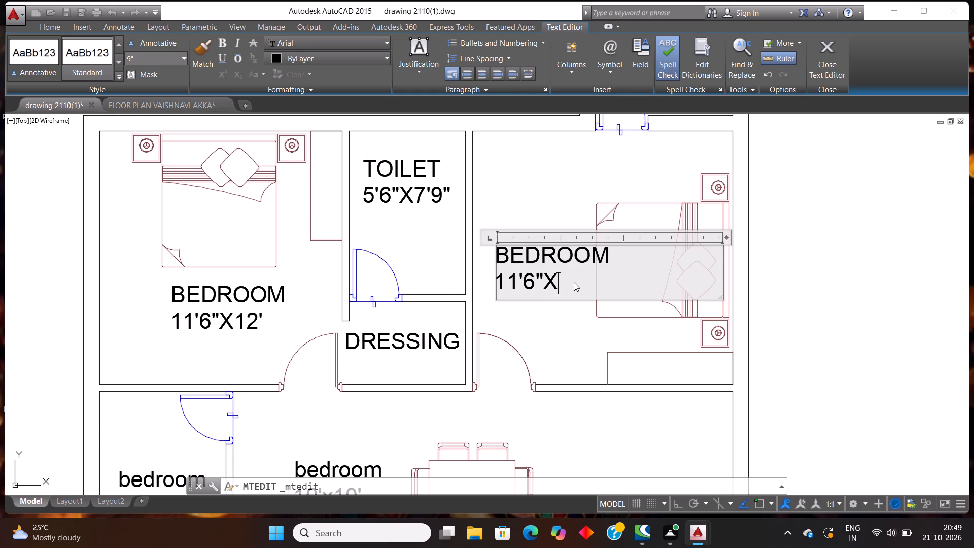
pyautogui.write("12'")
pyautogui.click(566, 356)
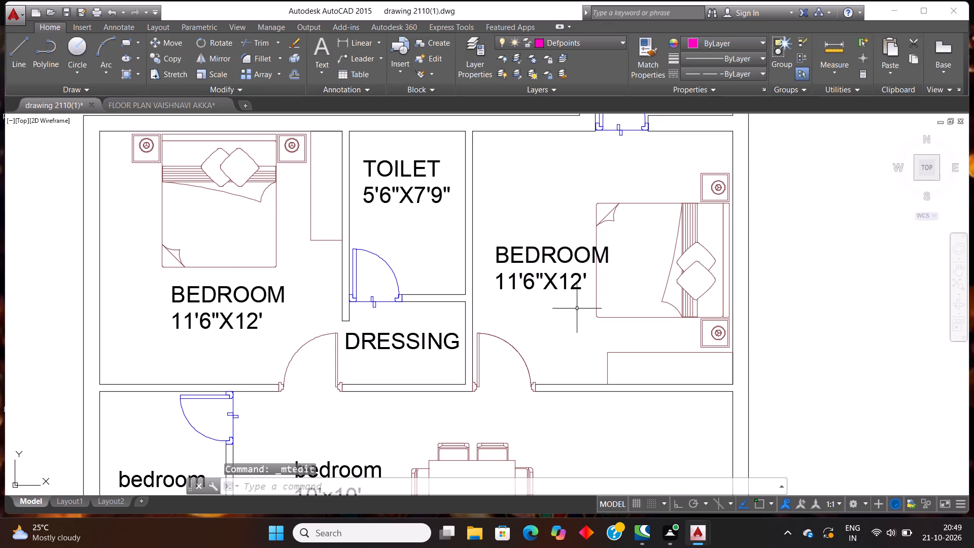
# Move the upper-right bedroom's label slightly down and left, clear of the bed.
pyautogui.click(577, 309)
pyautogui.click(504, 217)
pyautogui.moveTo(533, 284); pyautogui.dragTo(516, 303)
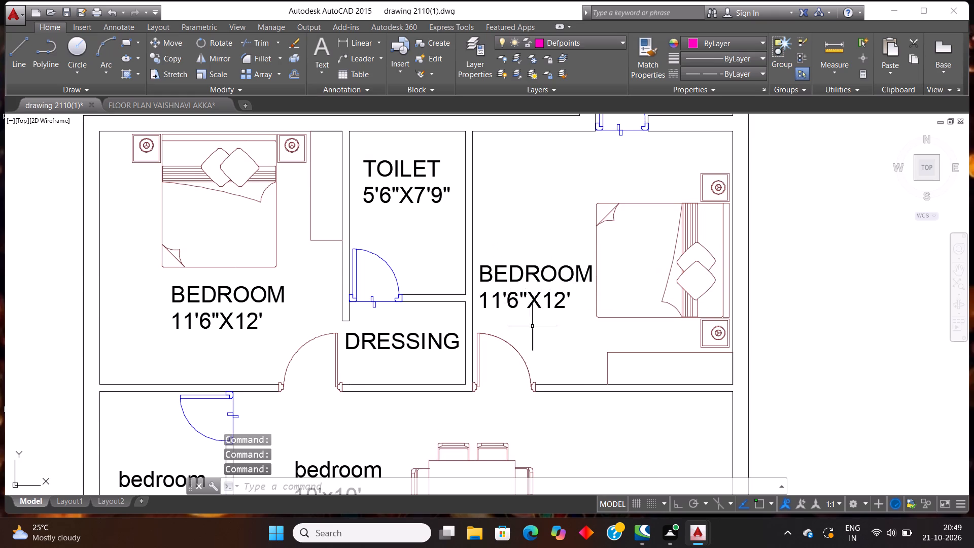
# Rewrite the label beside the dining table as DINING with 22'X10'2" on the second line.
pyautogui.scroll(-3, 508, 276)
pyautogui.scroll(1, 468, 343)
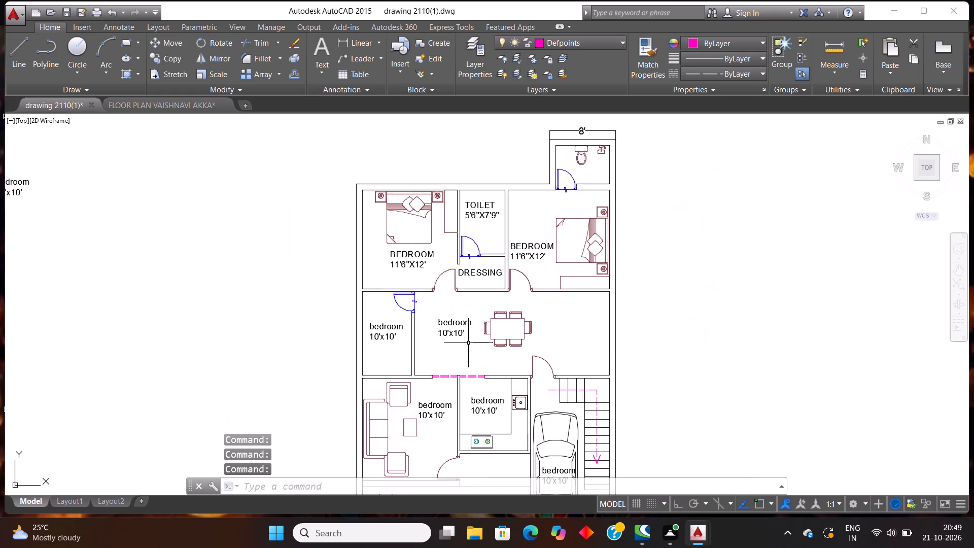
pyautogui.scroll(2, 468, 343)
pyautogui.doubleClick(431, 316)
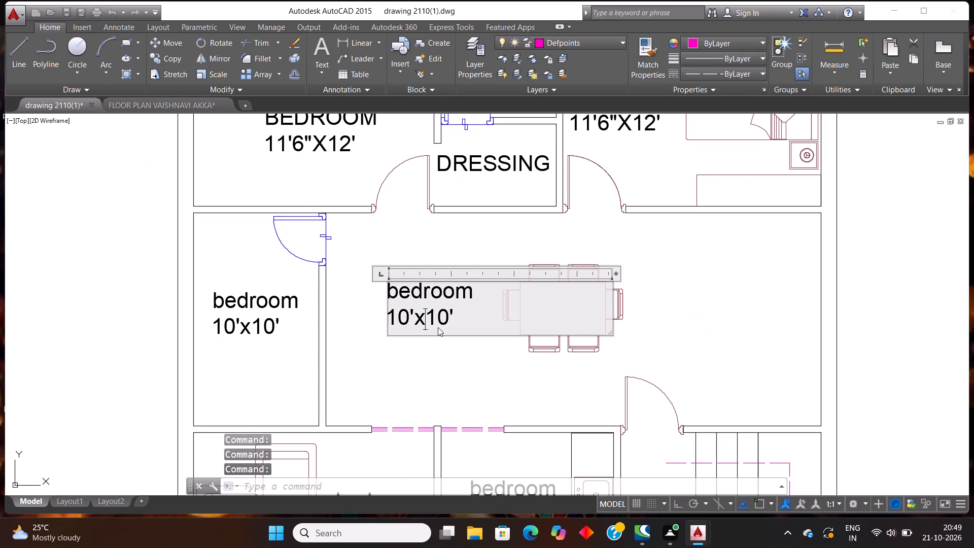
pyautogui.click(468, 316)
pyautogui.press('BackSpace')
pyautogui.press('BackSpace')
pyautogui.press('BackSpace')
pyautogui.press('BackSpace')
pyautogui.press('BackSpace')
pyautogui.press('BackSpace')
pyautogui.press('BackSpace')
pyautogui.press('BackSpace')
pyautogui.press('BackSpace')
pyautogui.press('BackSpace')
pyautogui.press('BackSpace')
pyautogui.press('BackSpace')
pyautogui.press('BackSpace')
pyautogui.press('BackSpace')
pyautogui.press('BackSpace')
pyautogui.press('BackSpace')
pyautogui.press('BackSpace')
pyautogui.press('BackSpace')
pyautogui.press('BackSpace')
pyautogui.press('BackSpace')
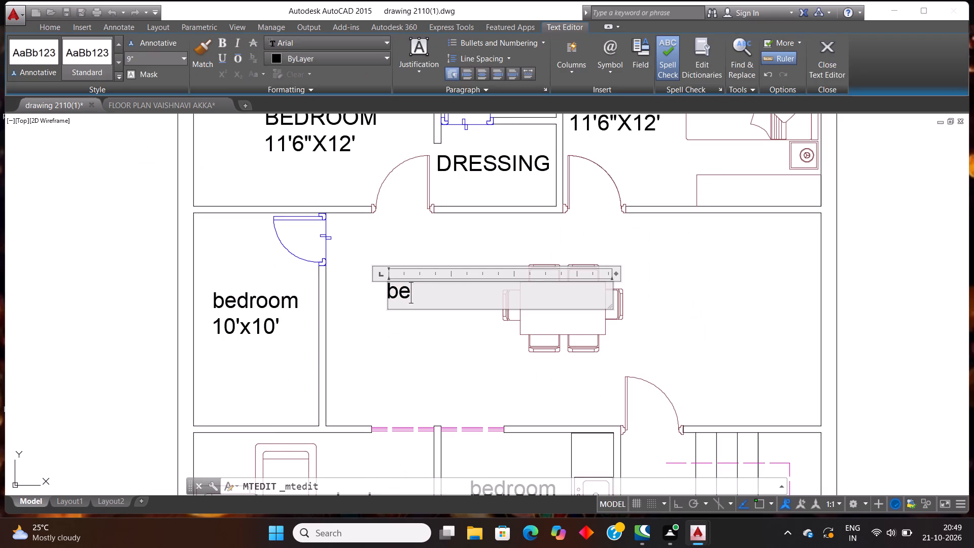
pyautogui.write('DINING')
pyautogui.press('Return')
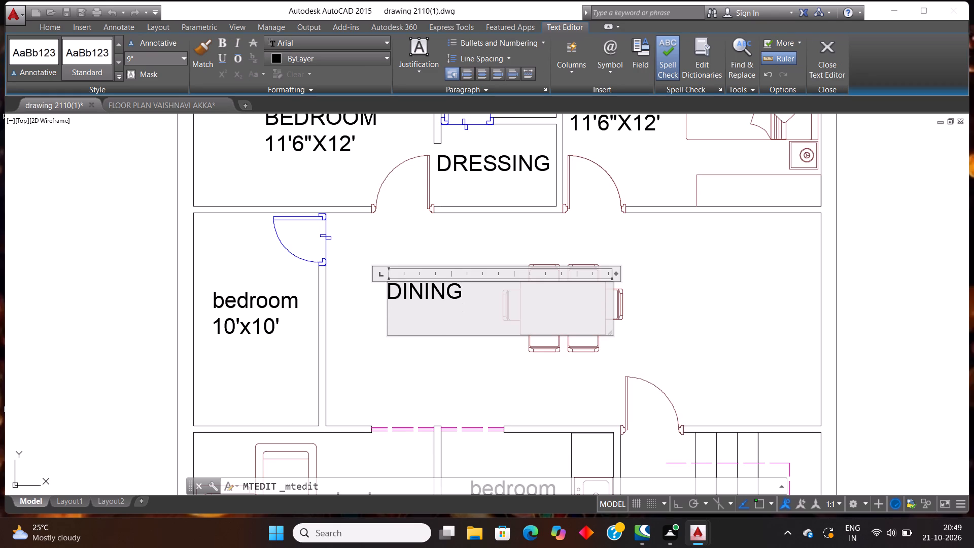
pyautogui.write("22'")
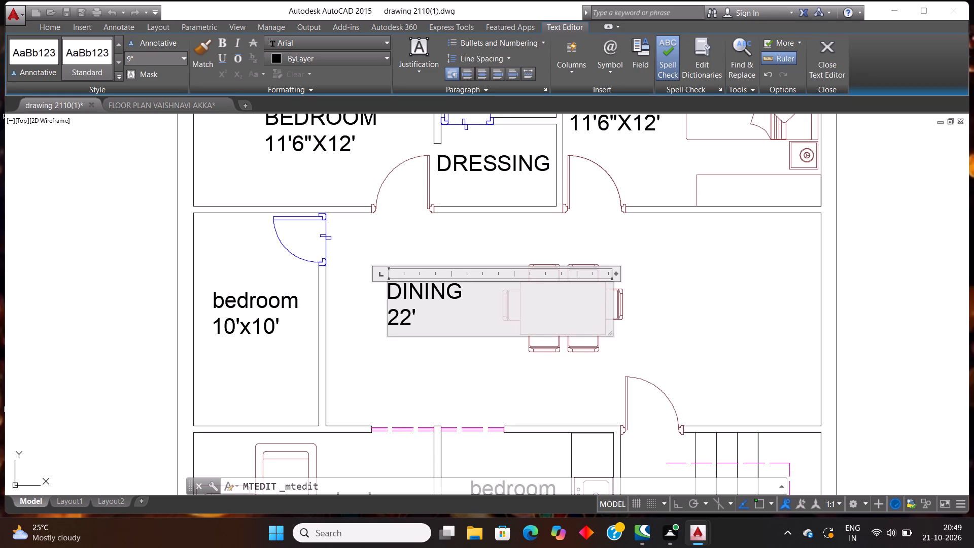
pyautogui.press('x')
pyautogui.write('10\'2"')
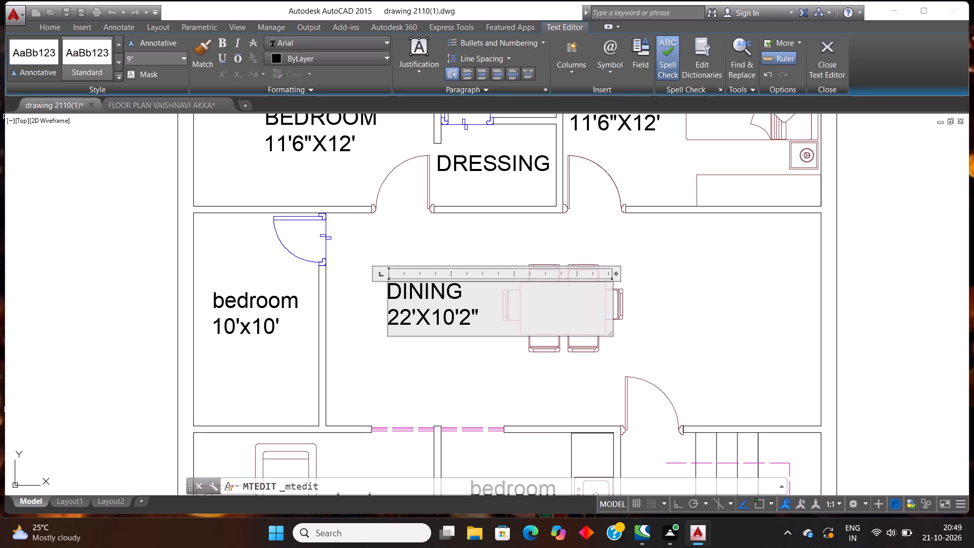
pyautogui.click(478, 349)
# Rewrite the label in the narrow room left of the dining area as STORE with 6'X10'2" on the second line.
pyautogui.scroll(-1, 478, 349)
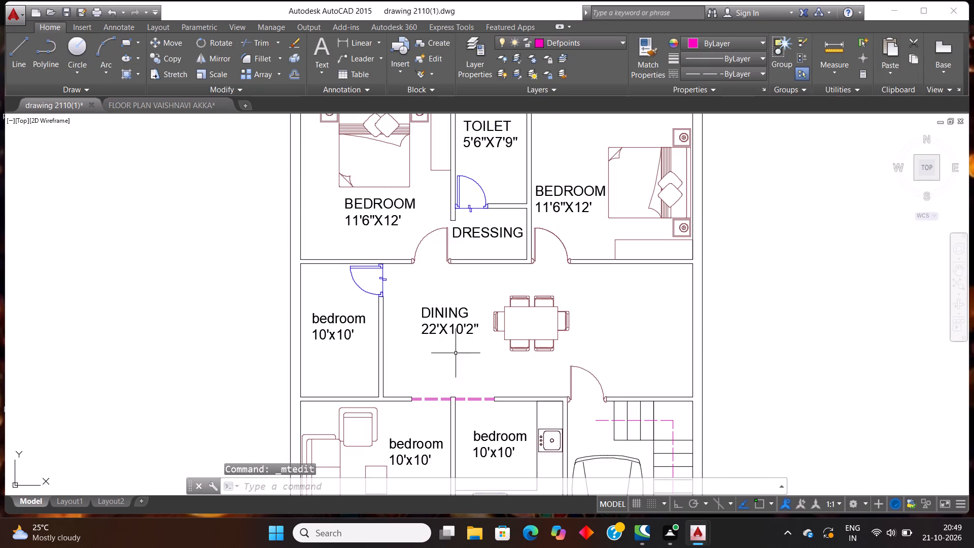
pyautogui.scroll(1, 361, 328)
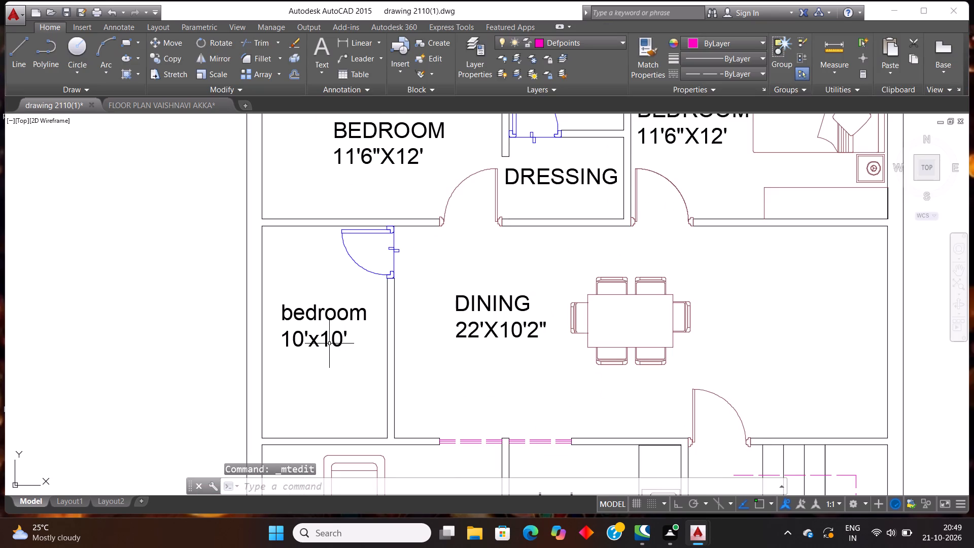
pyautogui.doubleClick(333, 342)
pyautogui.click(351, 338)
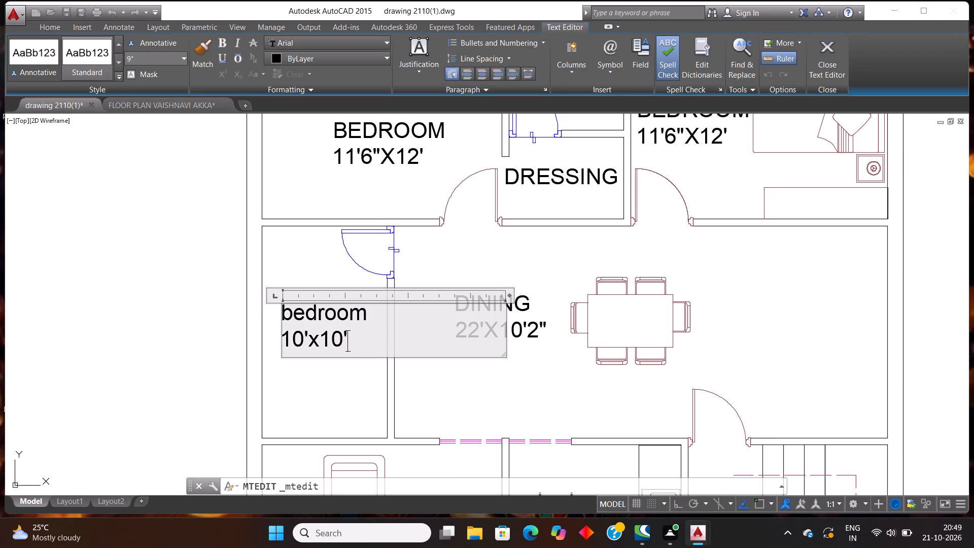
pyautogui.press('BackSpace')
pyautogui.press('BackSpace')
pyautogui.press('BackSpace')
pyautogui.press('BackSpace')
pyautogui.press('BackSpace')
pyautogui.press('BackSpace')
pyautogui.press('BackSpace')
pyautogui.press('BackSpace')
pyautogui.press('BackSpace')
pyautogui.press('BackSpace')
pyautogui.press('BackSpace')
pyautogui.press('BackSpace')
pyautogui.press('BackSpace')
pyautogui.press('BackSpace')
pyautogui.press('BackSpace')
pyautogui.press('BackSpace')
pyautogui.press('BackSpace')
pyautogui.press('BackSpace')
pyautogui.press('BackSpace')
pyautogui.press('BackSpace')
pyautogui.write('SR')
pyautogui.press('BackSpace')
pyautogui.write('TORE')
pyautogui.press('Return')
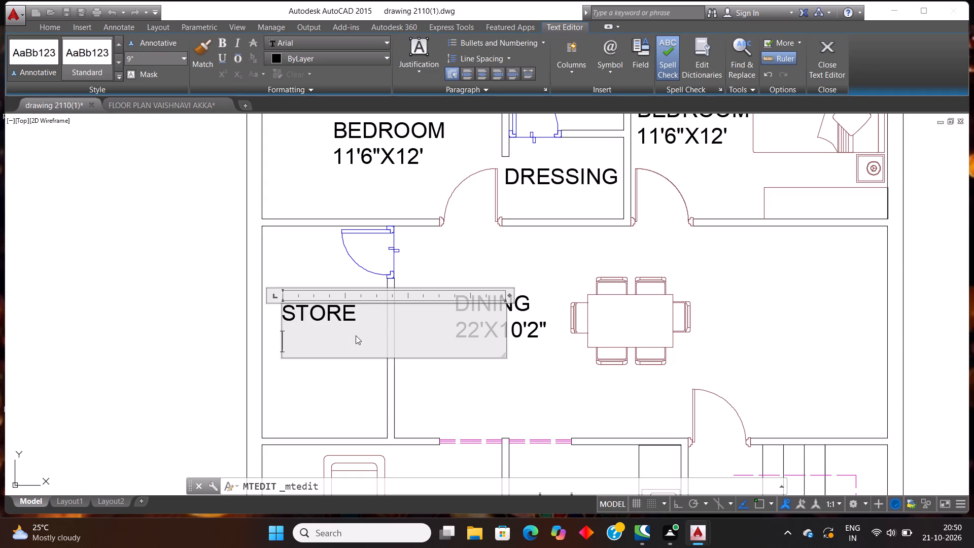
pyautogui.write("6'")
pyautogui.press('c')
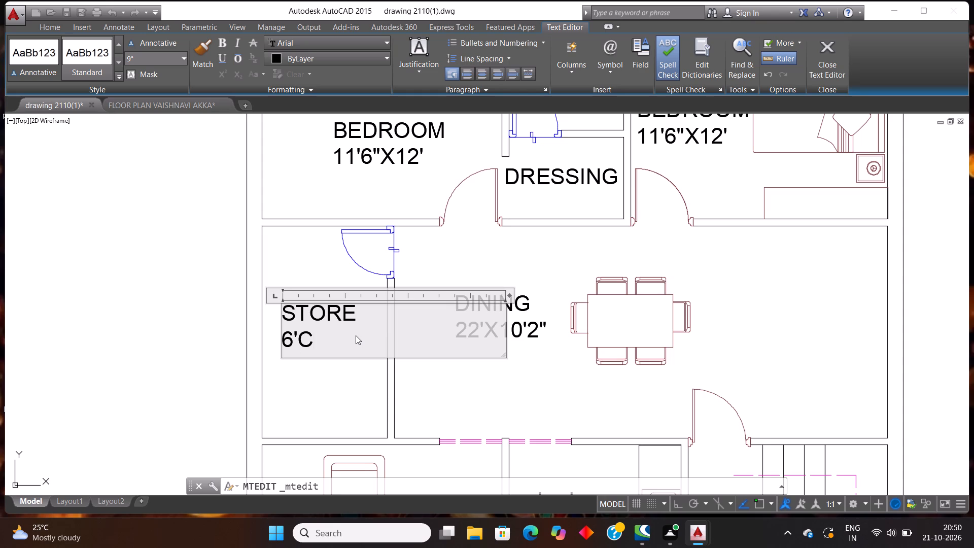
pyautogui.press('BackSpace')
pyautogui.press('x')
pyautogui.write('10\'2"')
pyautogui.click(332, 390)
# Rewrite the label in the room with the sofa set as DRG.ROOM with 10'6"X12'6" on the second line.
pyautogui.scroll(-2, 373, 348)
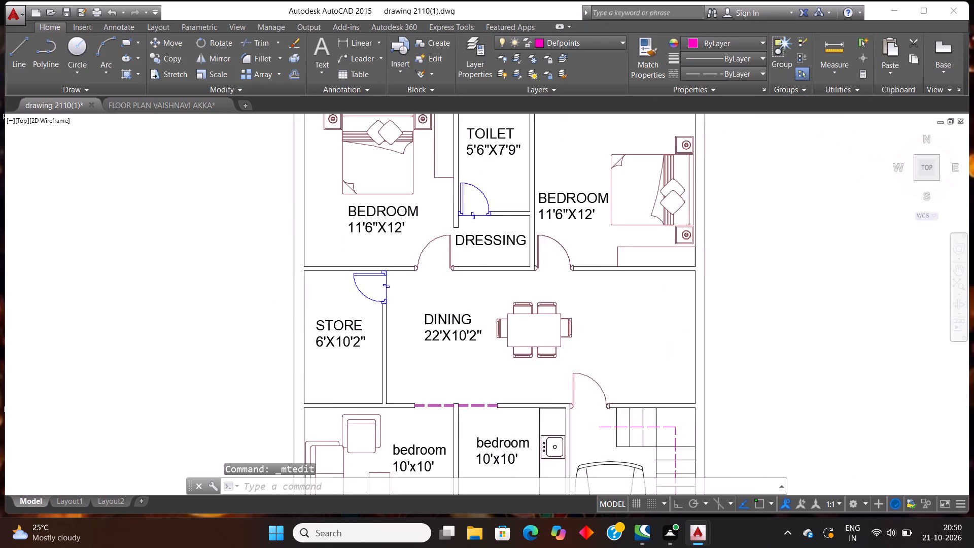
pyautogui.scroll(-2, 382, 341)
pyautogui.scroll(2, 388, 392)
pyautogui.scroll(2, 398, 330)
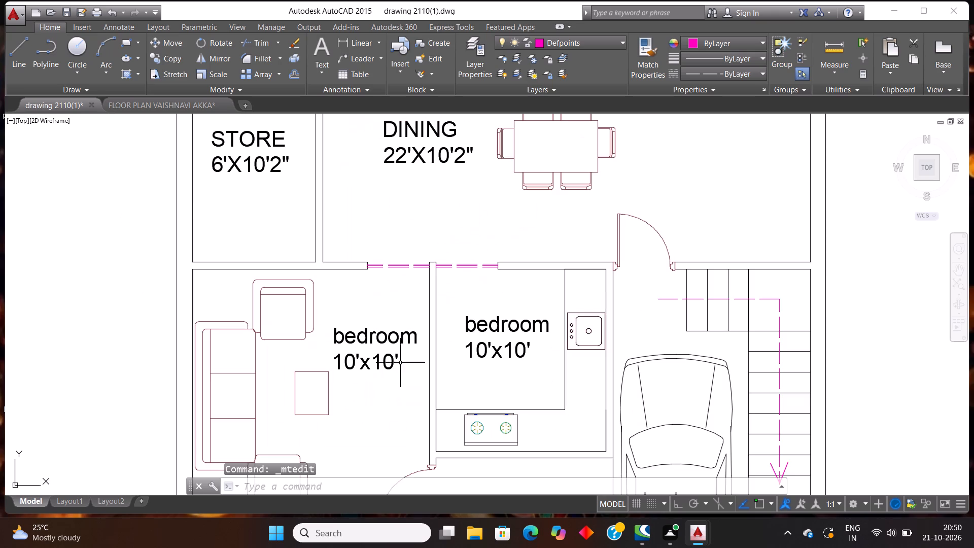
pyautogui.doubleClick(389, 368)
pyautogui.click(407, 363)
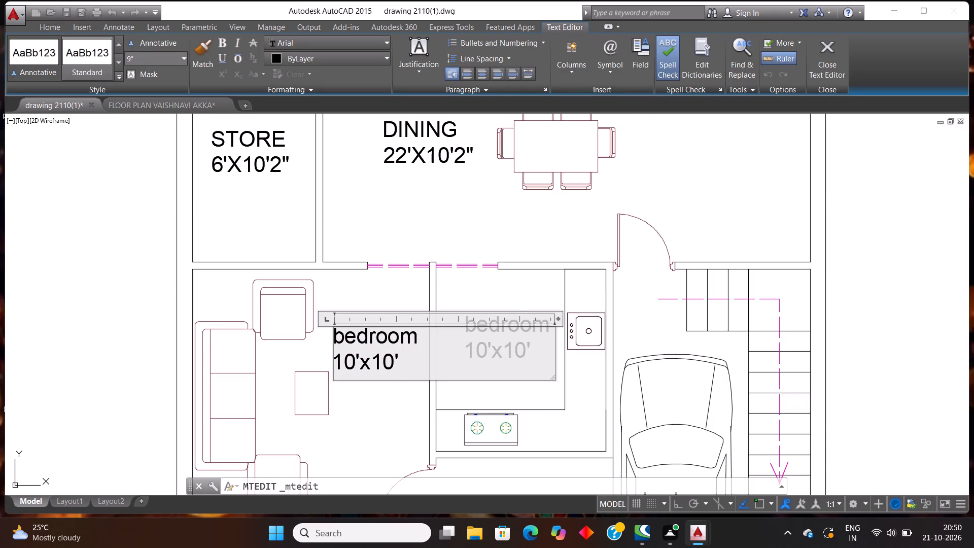
pyautogui.press('BackSpace')
pyautogui.press('BackSpace')
pyautogui.press('BackSpace')
pyautogui.press('BackSpace')
pyautogui.press('BackSpace')
pyautogui.press('BackSpace')
pyautogui.press('BackSpace')
pyautogui.press('BackSpace')
pyautogui.press('BackSpace')
pyautogui.press('BackSpace')
pyautogui.press('BackSpace')
pyautogui.press('BackSpace')
pyautogui.press('BackSpace')
pyautogui.press('BackSpace')
pyautogui.press('BackSpace')
pyautogui.press('BackSpace')
pyautogui.press('BackSpace')
pyautogui.press('BackSpace')
pyautogui.press('BackSpace')
pyautogui.press('BackSpace')
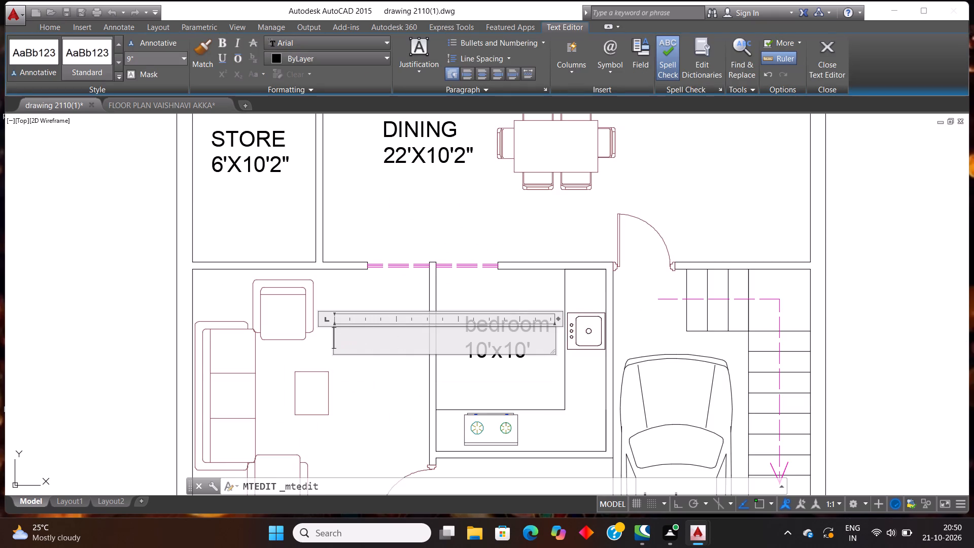
pyautogui.write('DRG')
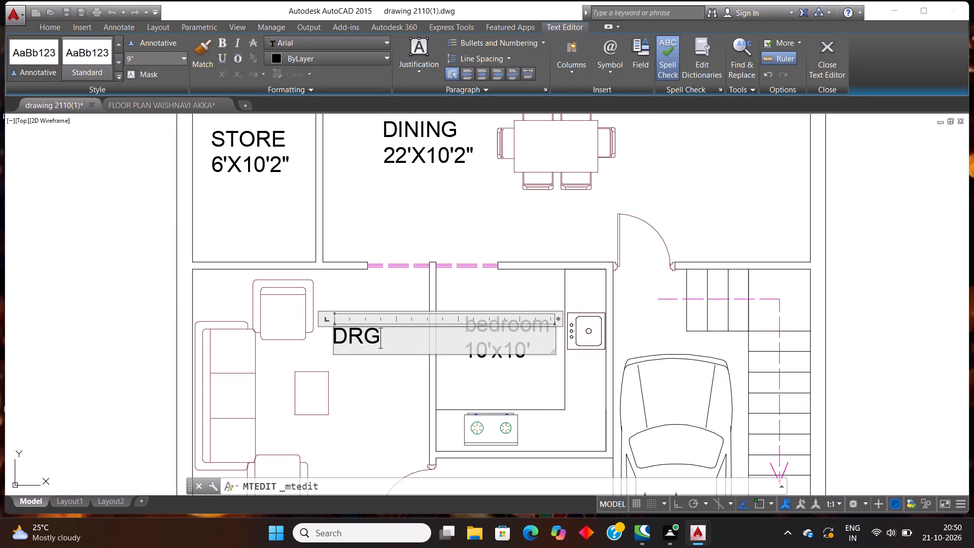
pyautogui.write('. ROOM')
pyautogui.press('BackSpace')
pyautogui.press('BackSpace')
pyautogui.press('BackSpace')
pyautogui.press('BackSpace')
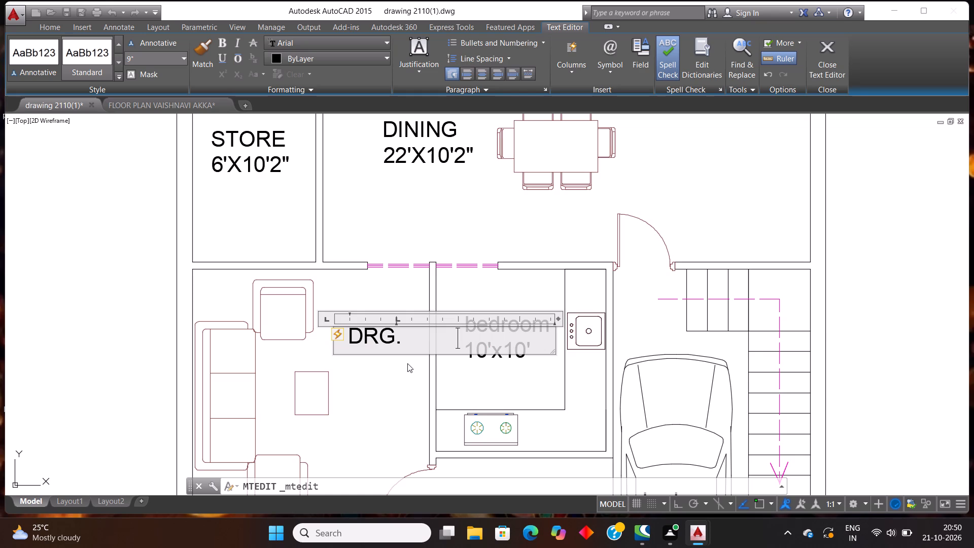
pyautogui.press('BackSpace')
pyautogui.write('DRG')
pyautogui.press('.')
pyautogui.press('r')
pyautogui.write('OOM')
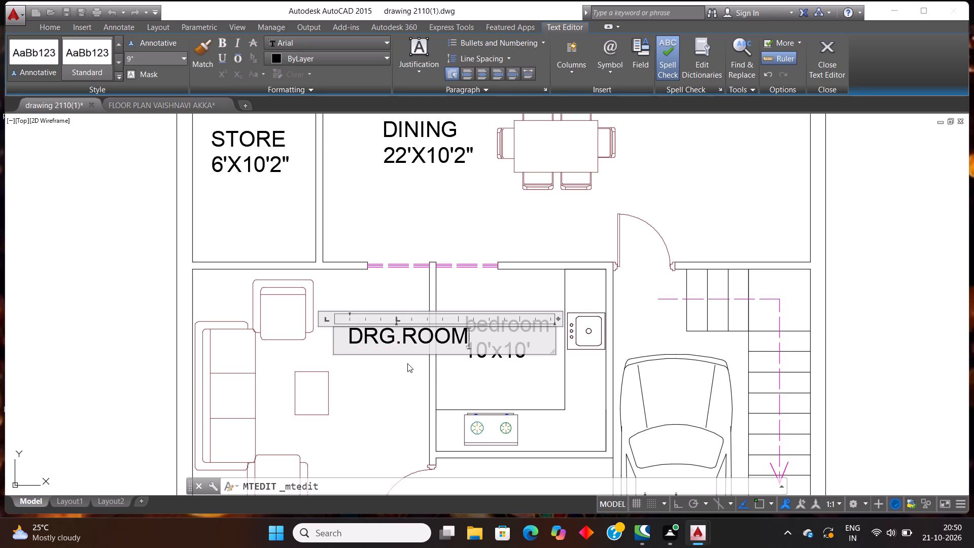
pyautogui.press('Return')
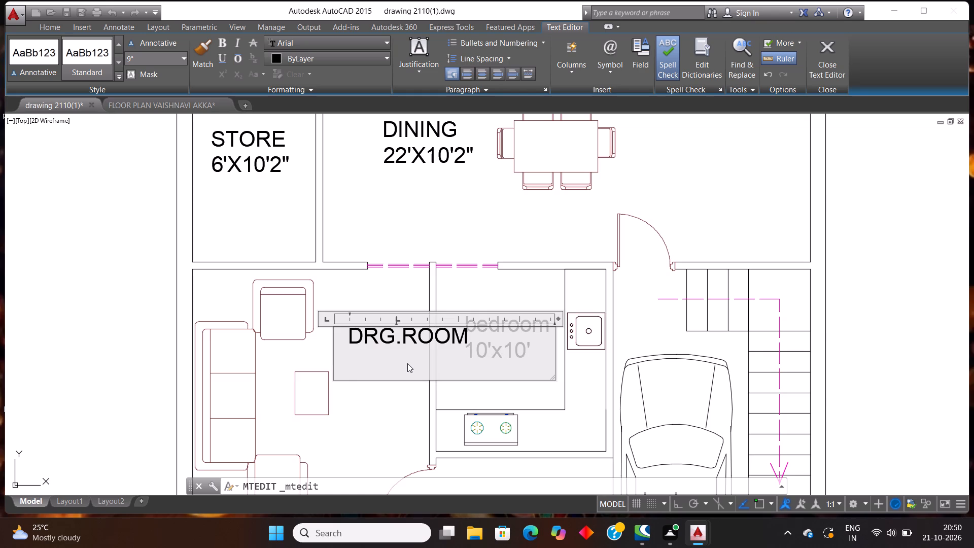
pyautogui.write('10\'6"')
pyautogui.press('x')
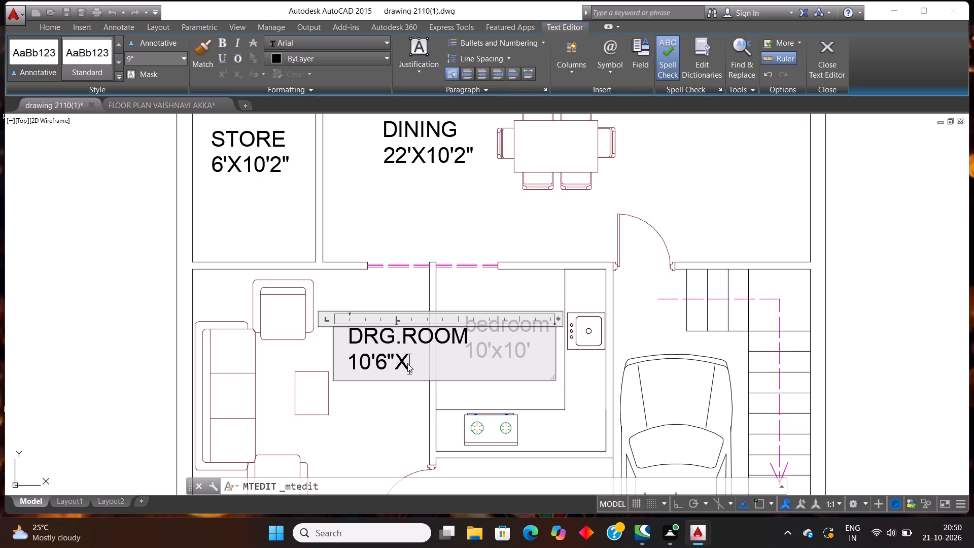
pyautogui.write('12\'6"')
pyautogui.click(386, 405)
# Move the DRG.ROOM label down and left over the coffee table, clear of the kitchen wall.
pyautogui.click(406, 394)
pyautogui.click(342, 301)
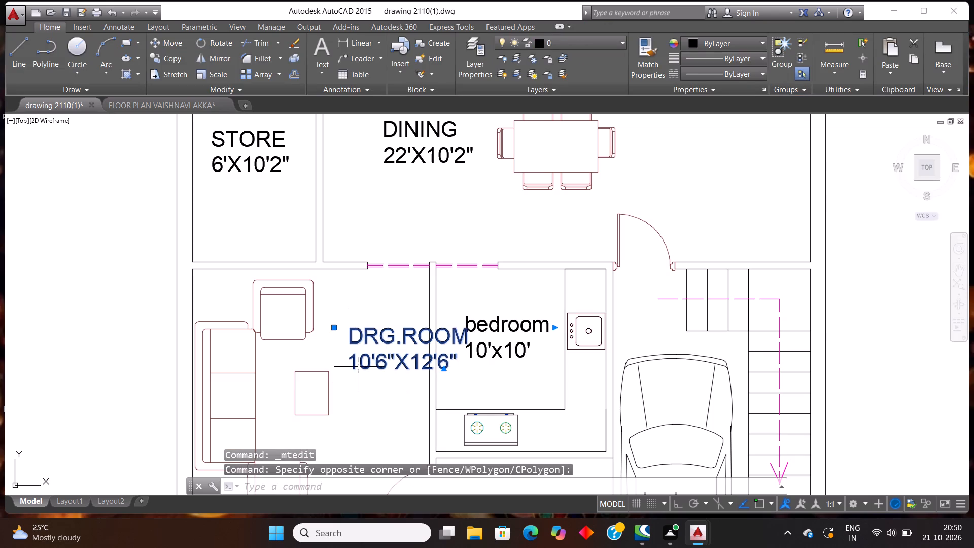
pyautogui.moveTo(359, 367); pyautogui.dragTo(343, 412)
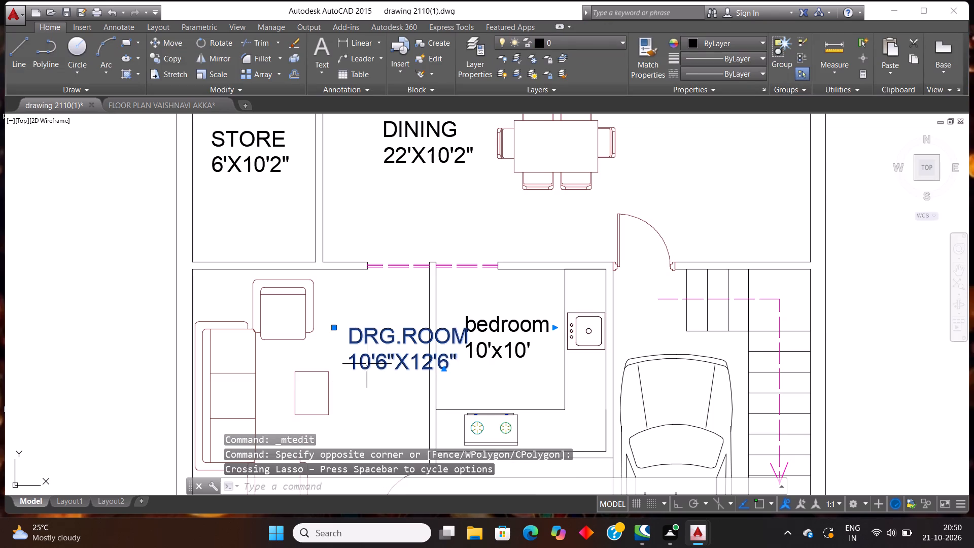
pyautogui.moveTo(366, 364); pyautogui.dragTo(354, 393)
pyautogui.moveTo(348, 395); pyautogui.dragTo(349, 395)
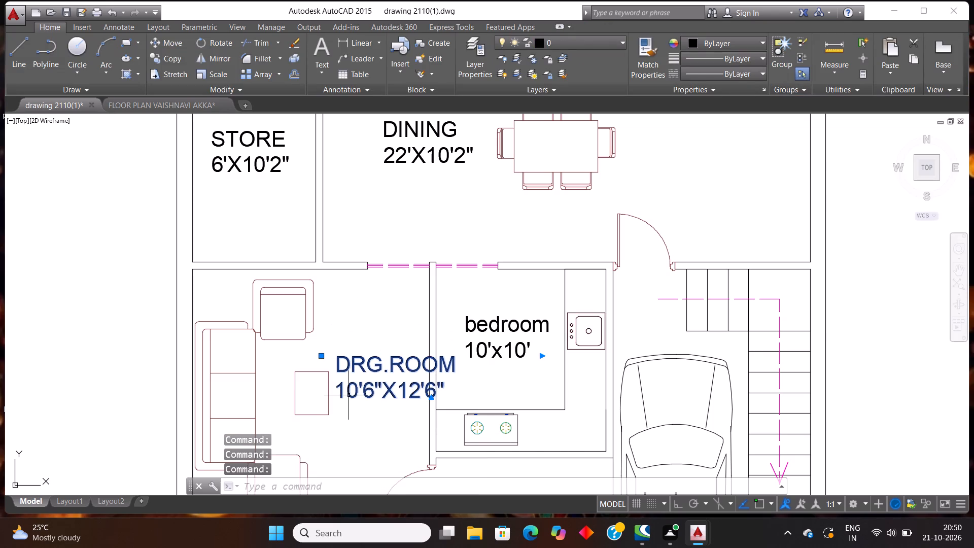
pyautogui.moveTo(349, 395); pyautogui.dragTo(302, 437)
pyautogui.moveTo(354, 358); pyautogui.dragTo(295, 407)
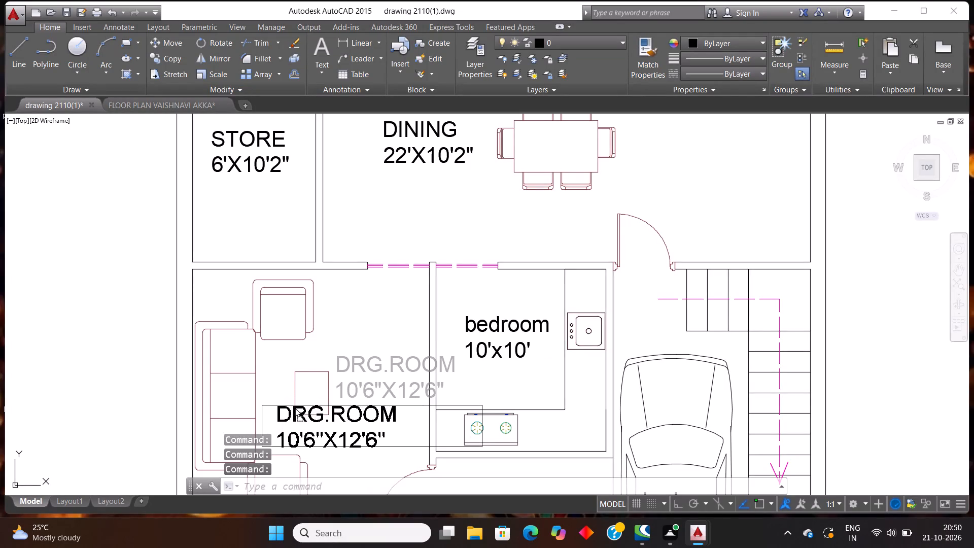
pyautogui.moveTo(295, 407); pyautogui.dragTo(289, 376)
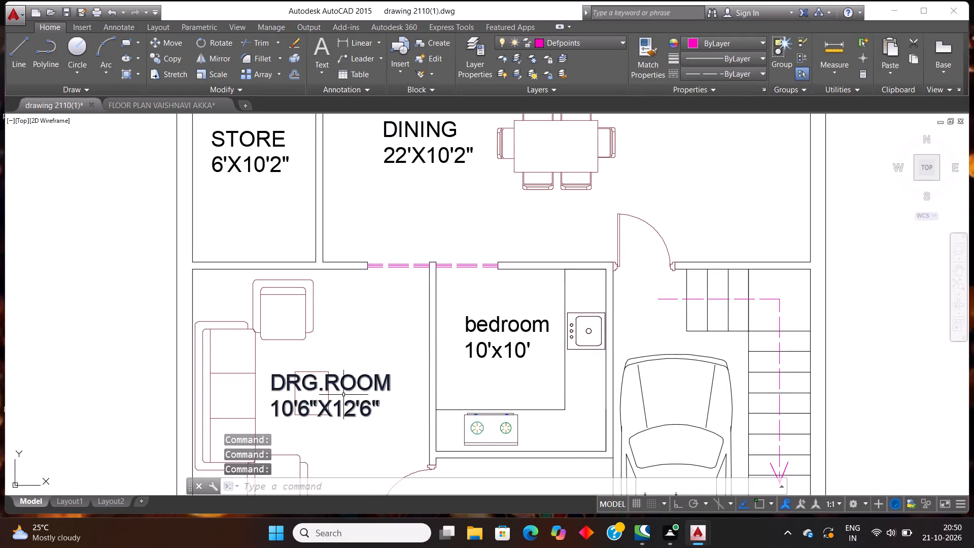
# Rewrite the label in the room with the stove and sink as KITCHEN with 8'2"X6'6" on the second line.
pyautogui.scroll(-3, 371, 389)
pyautogui.scroll(3, 406, 401)
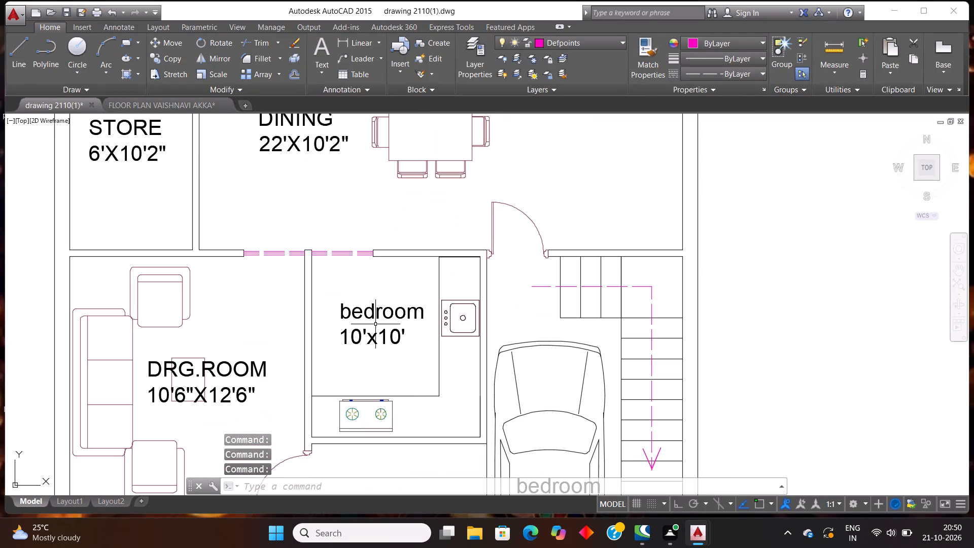
pyautogui.click(398, 331)
pyautogui.click(398, 331)
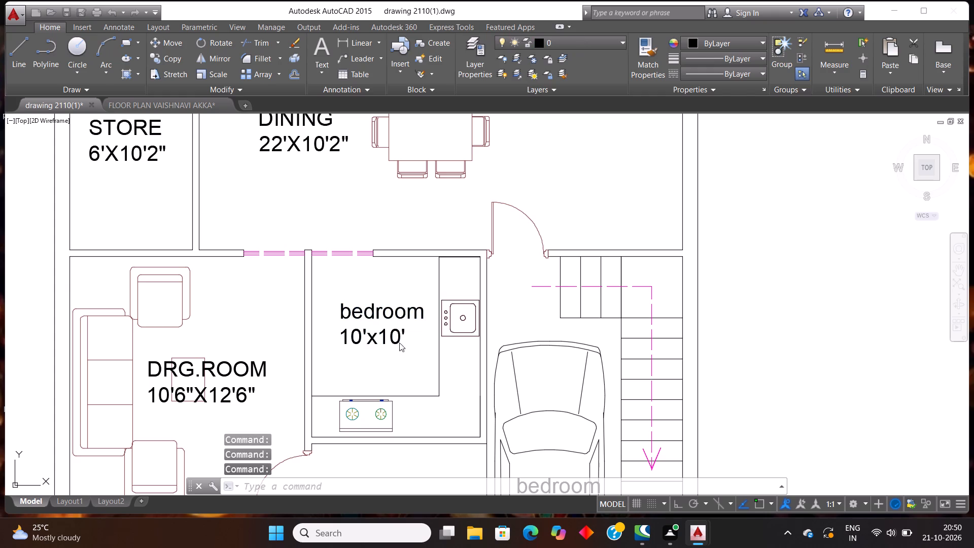
pyautogui.click(414, 341)
pyautogui.press('BackSpace')
pyautogui.press('BackSpace')
pyautogui.press('BackSpace')
pyautogui.press('BackSpace')
pyautogui.press('BackSpace')
pyautogui.press('BackSpace')
pyautogui.press('BackSpace')
pyautogui.press('BackSpace')
pyautogui.press('BackSpace')
pyautogui.press('BackSpace')
pyautogui.press('BackSpace')
pyautogui.press('BackSpace')
pyautogui.press('BackSpace')
pyautogui.press('BackSpace')
pyautogui.press('BackSpace')
pyautogui.press('BackSpace')
pyautogui.press('BackSpace')
pyautogui.press('BackSpace')
pyautogui.press('BackSpace')
pyautogui.press('BackSpace')
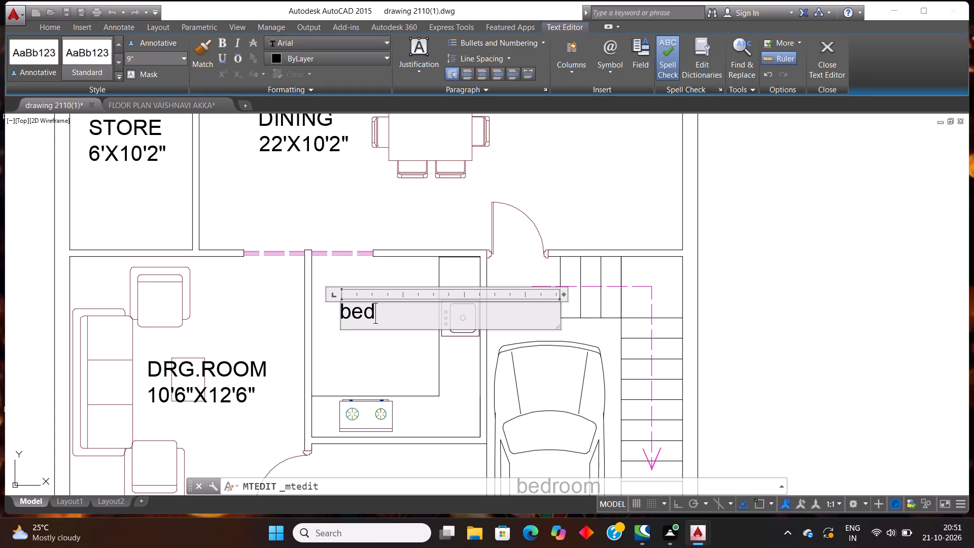
pyautogui.write('KITCHEN')
pyautogui.press('Return')
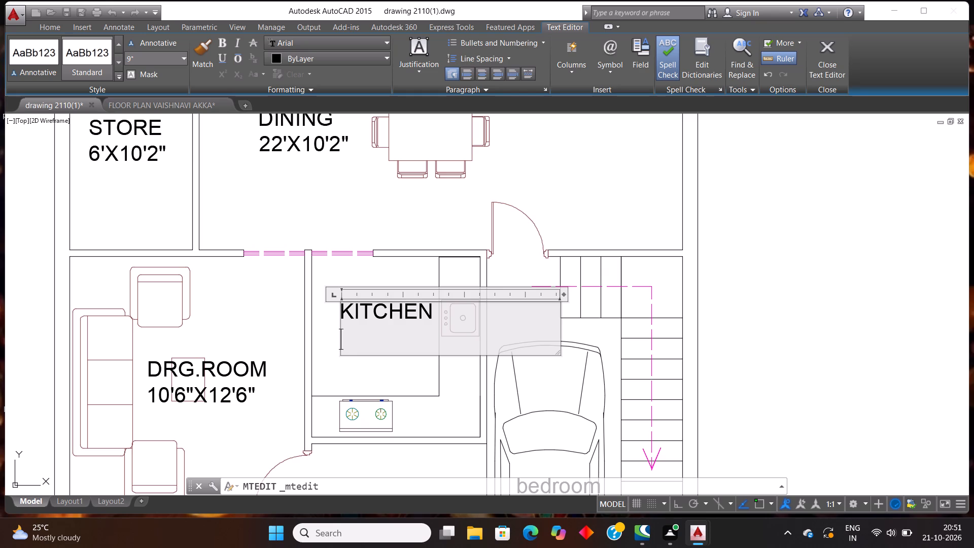
pyautogui.write('8\'2"')
pyautogui.press('x')
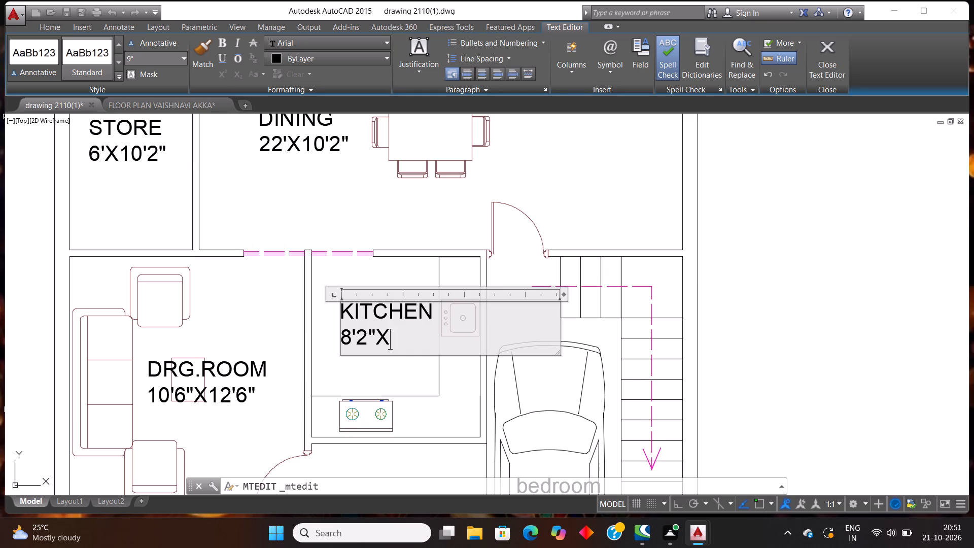
pyautogui.write('6\'6"')
pyautogui.click(512, 440)
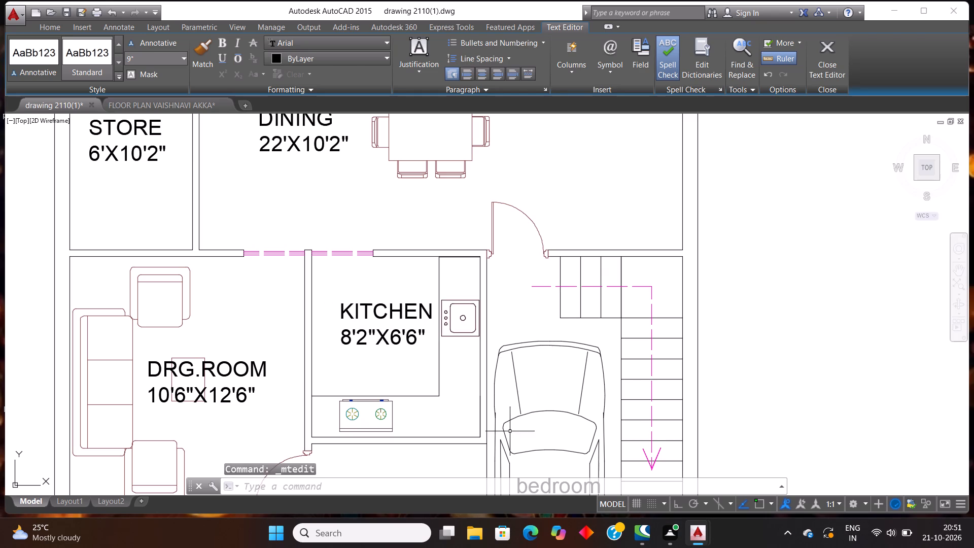
# Change the size line of the KITCHEN label to 8'2"X8'8".
pyautogui.scroll(-2, 495, 417)
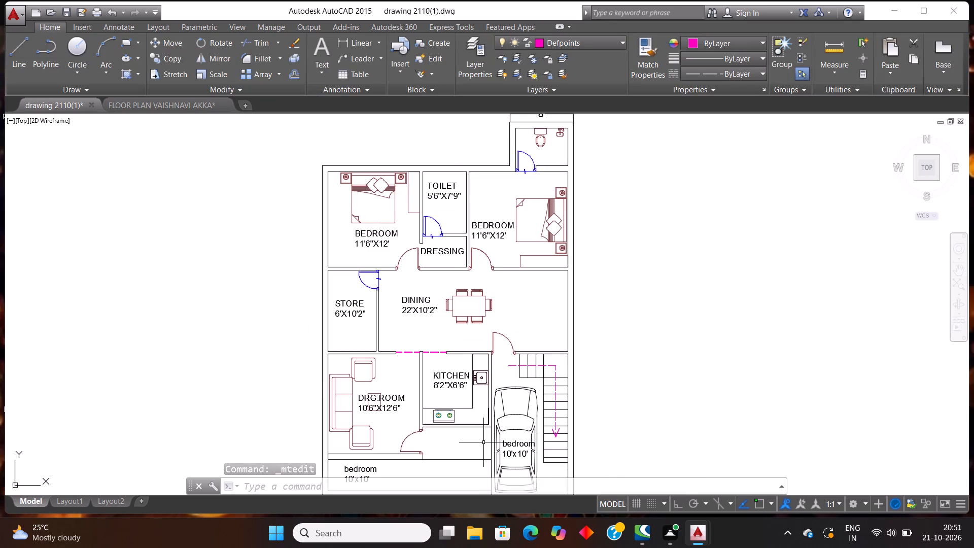
pyautogui.scroll(1, 483, 442)
pyautogui.scroll(1, 455, 369)
pyautogui.doubleClick(443, 348)
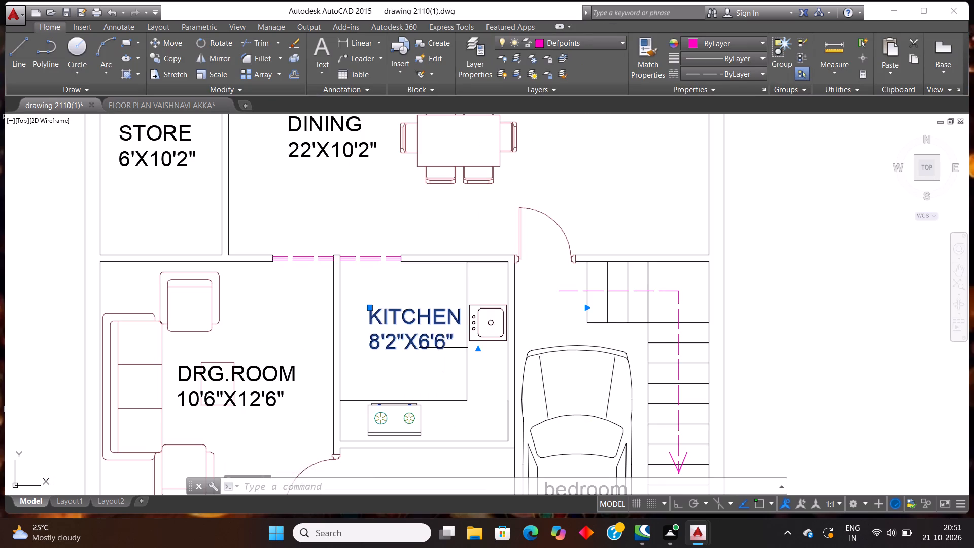
pyautogui.click(448, 344)
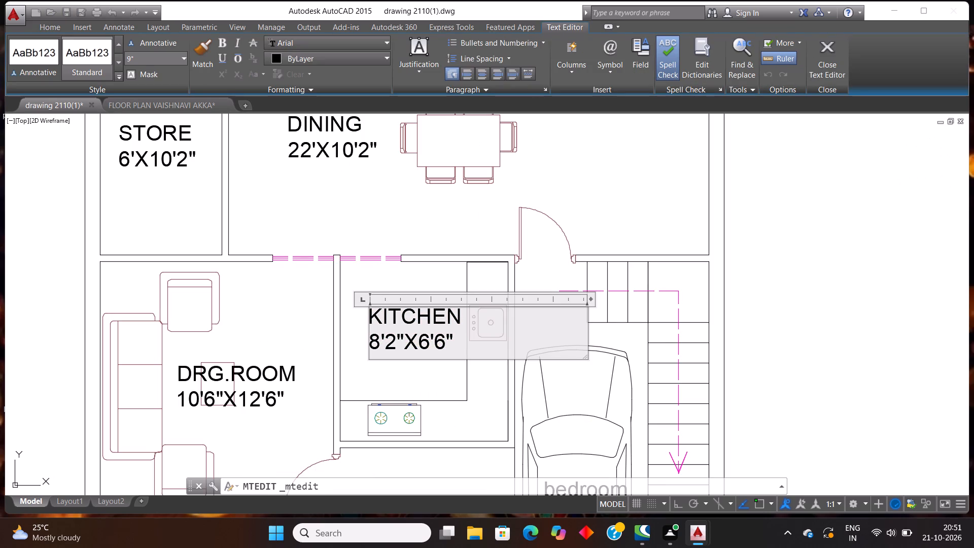
pyautogui.press('BackSpace')
pyautogui.press('BackSpace')
pyautogui.press('BackSpace')
pyautogui.write("8'")
pyautogui.press('8')
pyautogui.click(413, 278)
# Rewrite the label in the long strip below the drawing room as FRONT LAWN, without a size line.
pyautogui.scroll(-2, 414, 276)
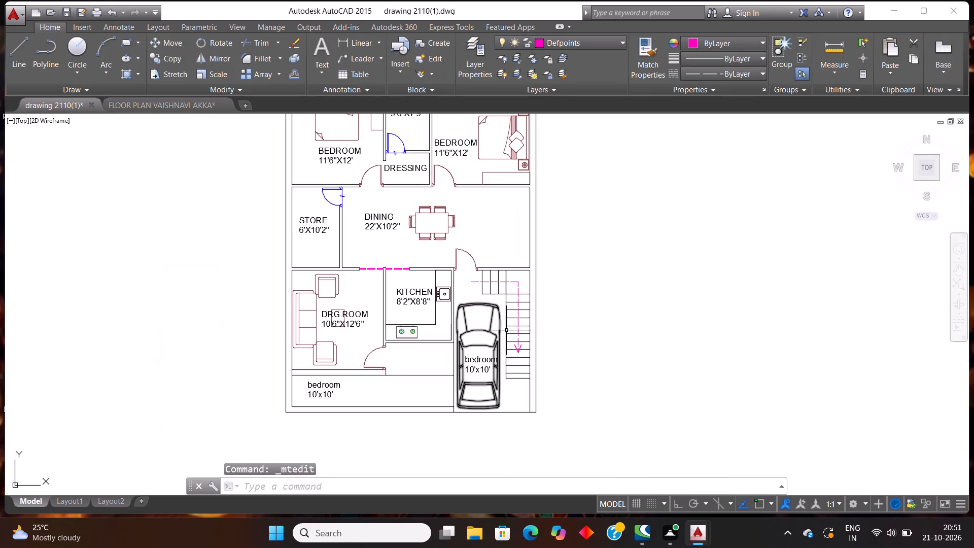
pyautogui.scroll(2, 324, 407)
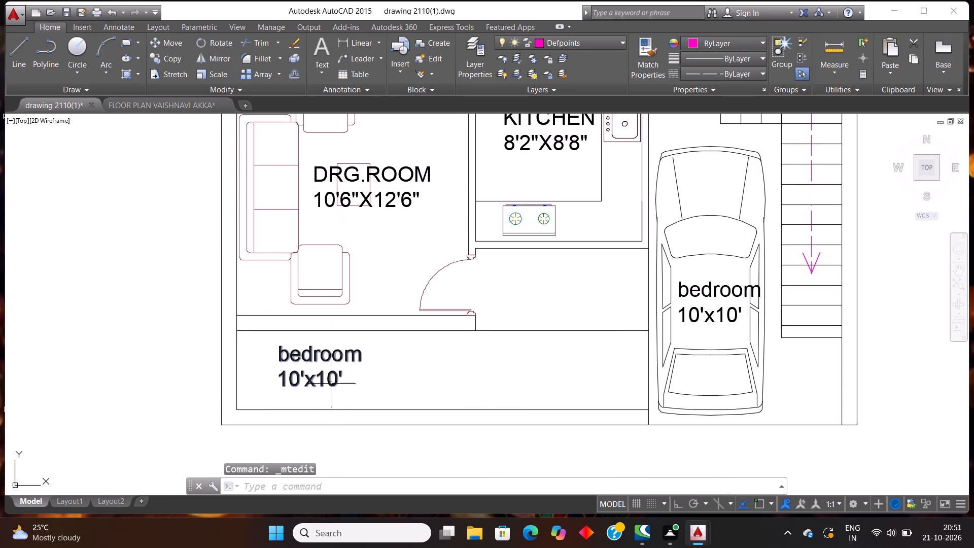
pyautogui.click(331, 383)
pyautogui.click(331, 383)
pyautogui.click(341, 382)
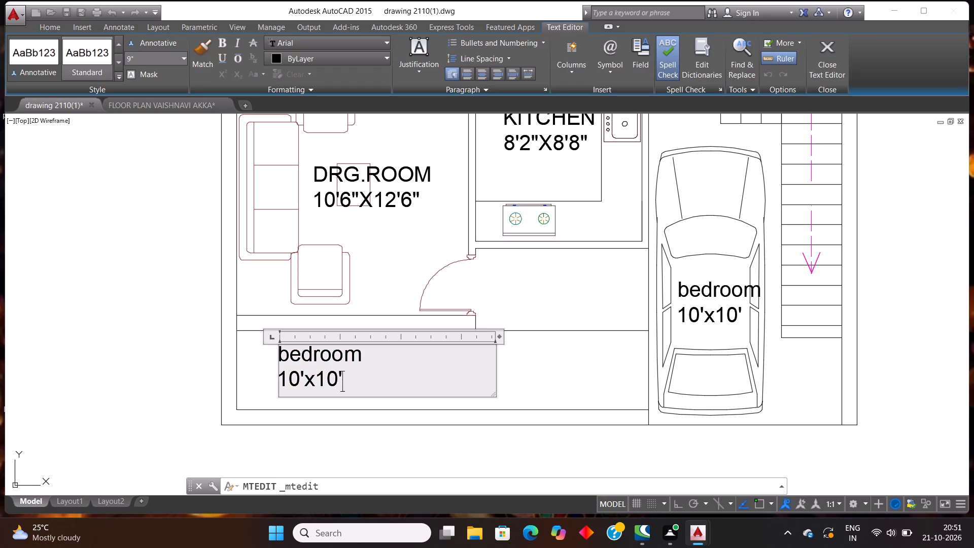
pyautogui.press('BackSpace')
pyautogui.press('BackSpace')
pyautogui.press('BackSpace')
pyautogui.press('BackSpace')
pyautogui.press('BackSpace')
pyautogui.press('BackSpace')
pyautogui.press('BackSpace')
pyautogui.press('BackSpace')
pyautogui.press('BackSpace')
pyautogui.press('BackSpace')
pyautogui.press('BackSpace')
pyautogui.press('BackSpace')
pyautogui.press('BackSpace')
pyautogui.press('BackSpace')
pyautogui.press('BackSpace')
pyautogui.press('BackSpace')
pyautogui.press('BackSpace')
pyautogui.press('BackSpace')
pyautogui.press('BackSpace')
pyautogui.press('BackSpace')
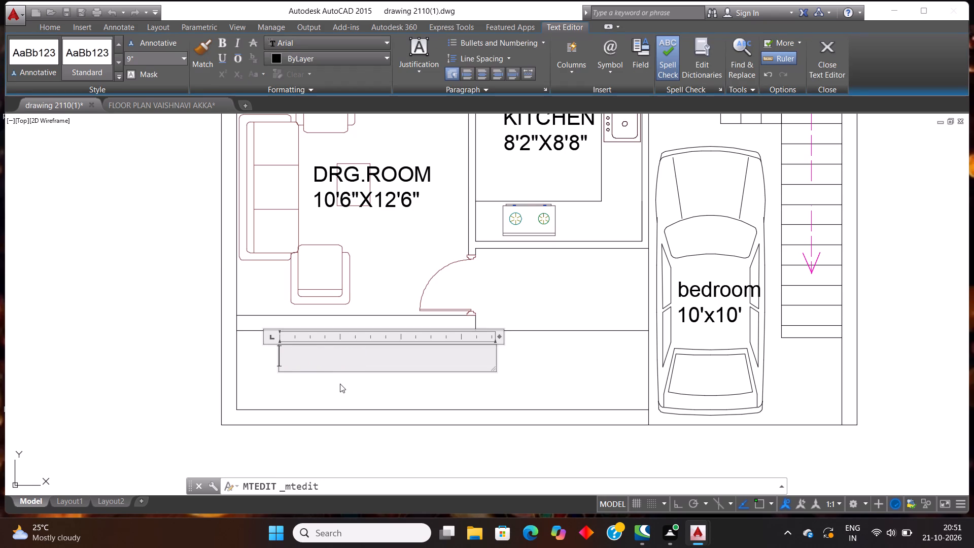
pyautogui.write('FROM')
pyautogui.press('BackSpace')
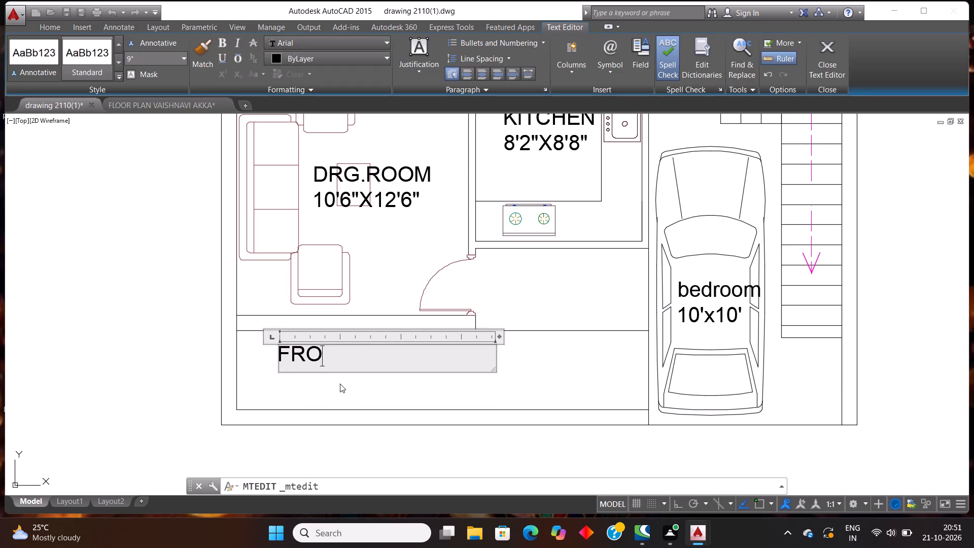
pyautogui.write('NT LAWN')
pyautogui.click(394, 367)
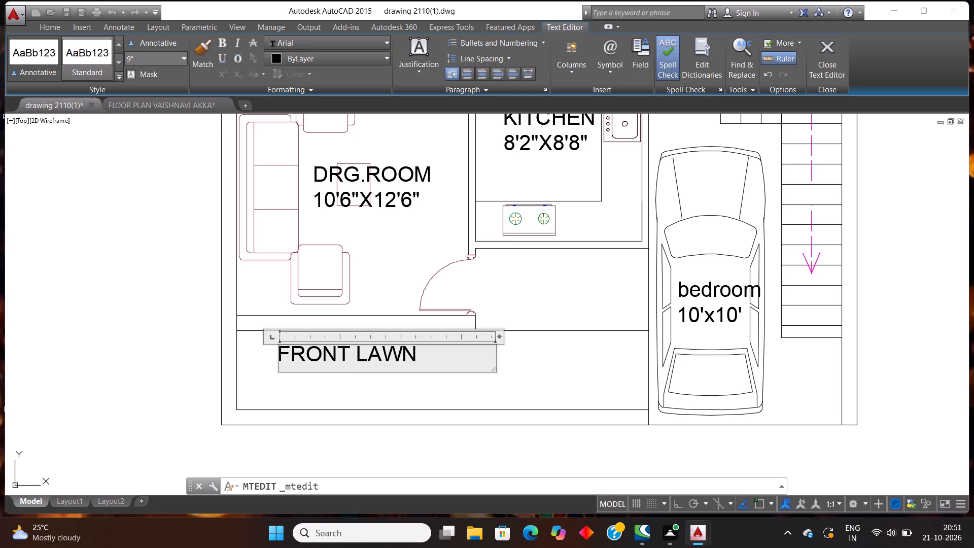
pyautogui.click(356, 392)
pyautogui.scroll(-3, 376, 370)
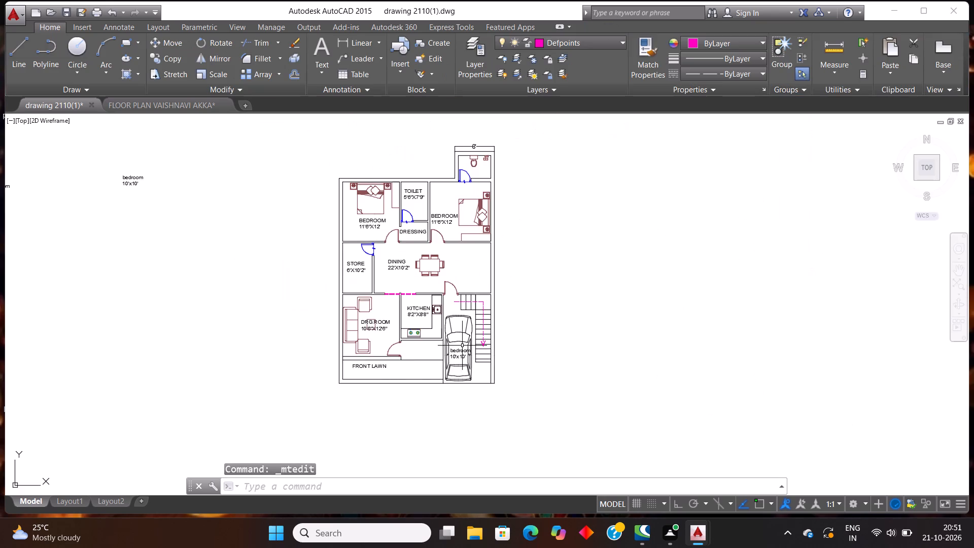
# Rewrite the label over the parked car as PORCH, without a size line.
pyautogui.scroll(2, 489, 343)
pyautogui.scroll(2, 408, 388)
pyautogui.doubleClick(432, 366)
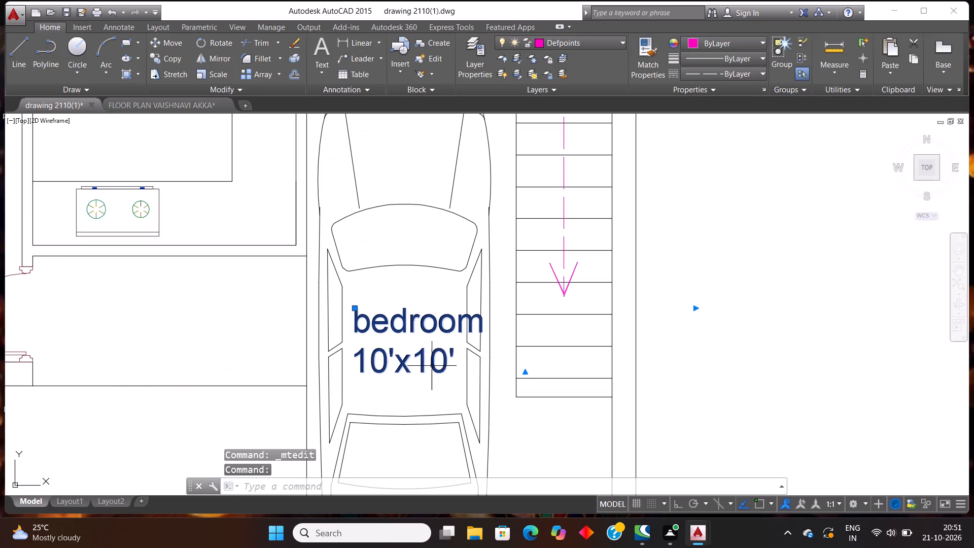
pyautogui.click(464, 357)
pyautogui.press('BackSpace')
pyautogui.press('BackSpace')
pyautogui.press('BackSpace')
pyautogui.press('BackSpace')
pyautogui.press('BackSpace')
pyautogui.press('BackSpace')
pyautogui.press('BackSpace')
pyautogui.press('BackSpace')
pyautogui.press('BackSpace')
pyautogui.press('BackSpace')
pyautogui.press('BackSpace')
pyautogui.press('BackSpace')
pyautogui.press('BackSpace')
pyautogui.press('BackSpace')
pyautogui.press('BackSpace')
pyautogui.press('BackSpace')
pyautogui.press('BackSpace')
pyautogui.press('BackSpace')
pyautogui.press('BackSpace')
pyautogui.press('BackSpace')
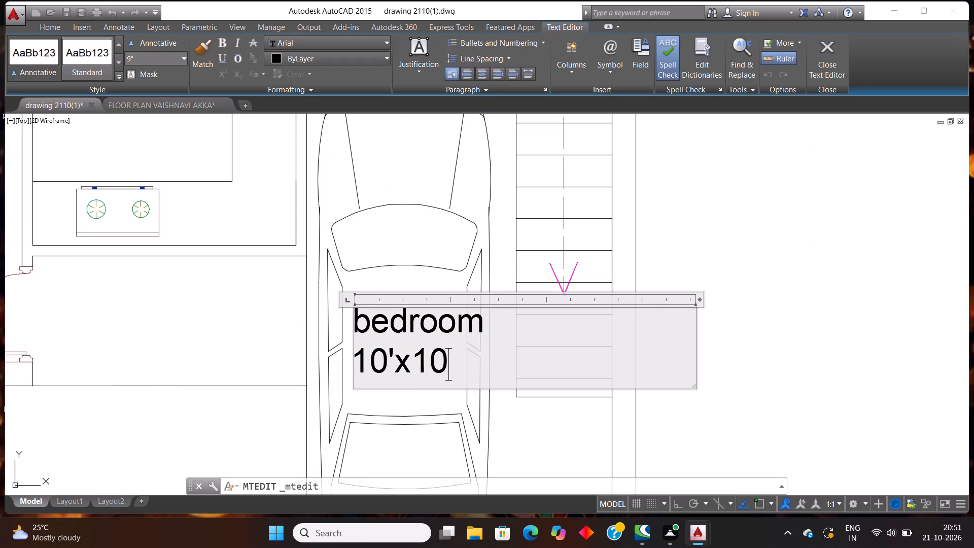
pyautogui.write('PORCH')
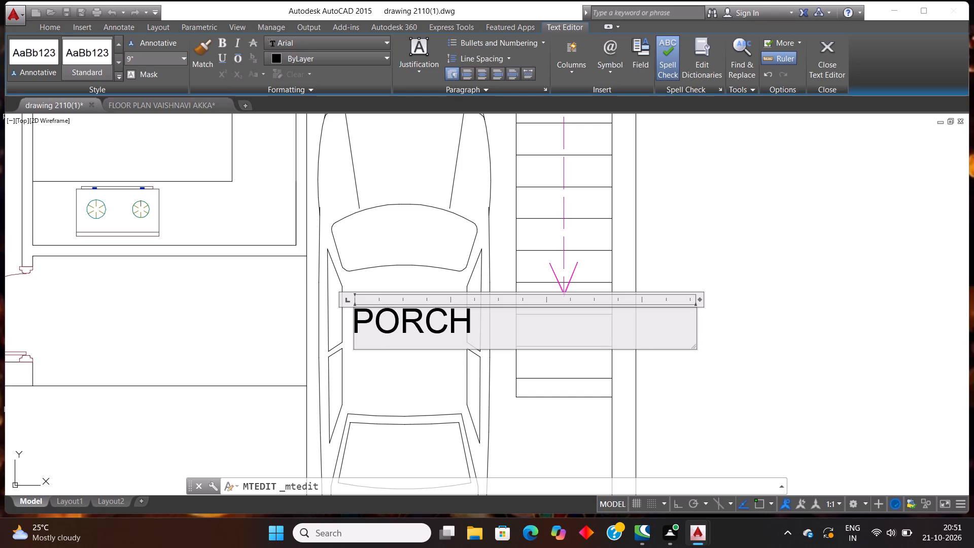
pyautogui.click(429, 378)
pyautogui.scroll(-4, 409, 371)
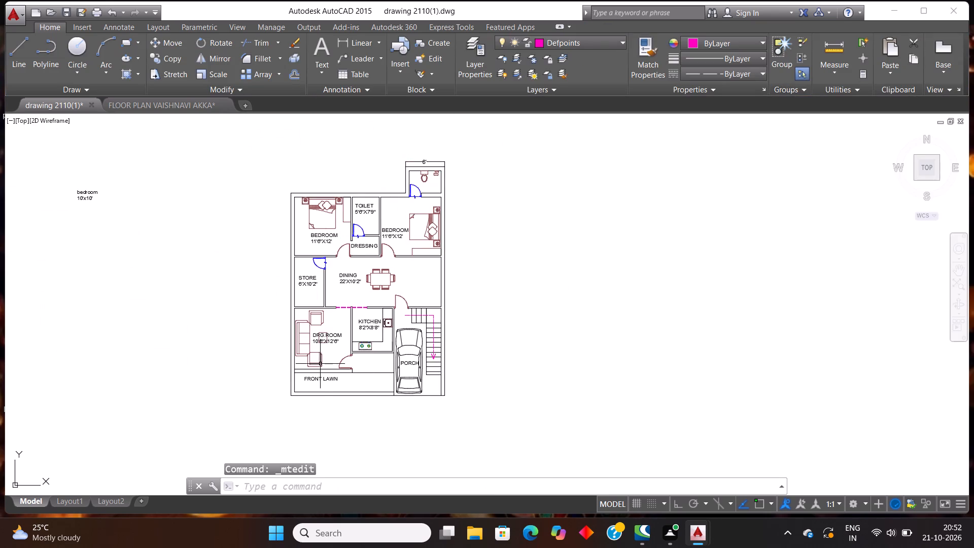
# Delete the leftover bedroom 10'x10' labels lying outside the floor plan.
pyautogui.scroll(1, 333, 360)
pyautogui.scroll(-1, 336, 361)
pyautogui.scroll(2, 281, 391)
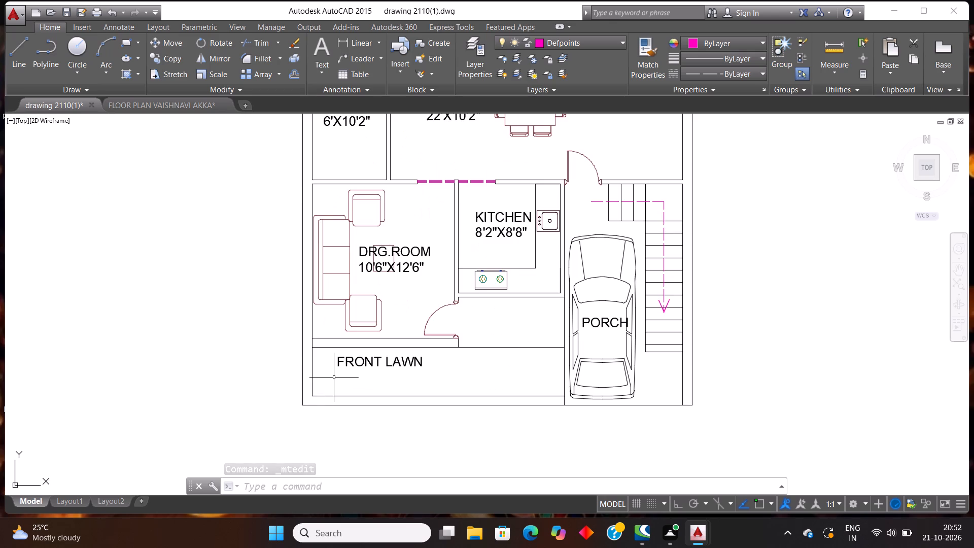
pyautogui.scroll(-1, 334, 378)
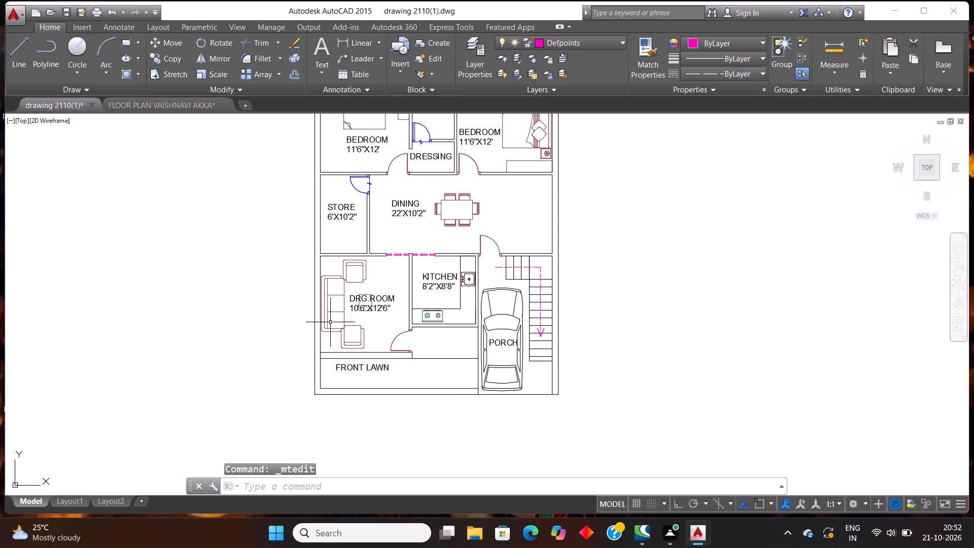
pyautogui.scroll(-2, 346, 405)
pyautogui.scroll(2, 371, 346)
pyautogui.scroll(-1, 370, 347)
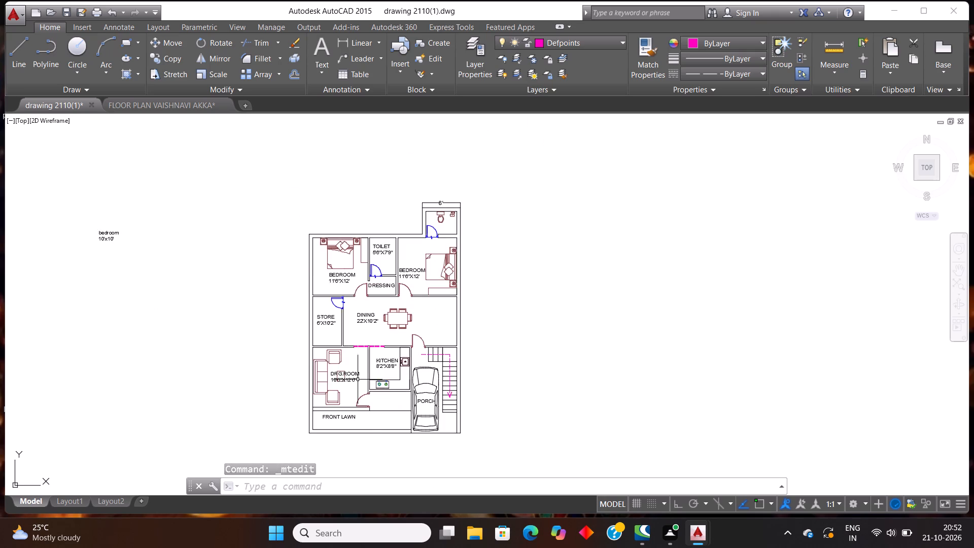
pyautogui.scroll(1, 356, 381)
pyautogui.scroll(-1, 370, 360)
pyautogui.click(145, 252)
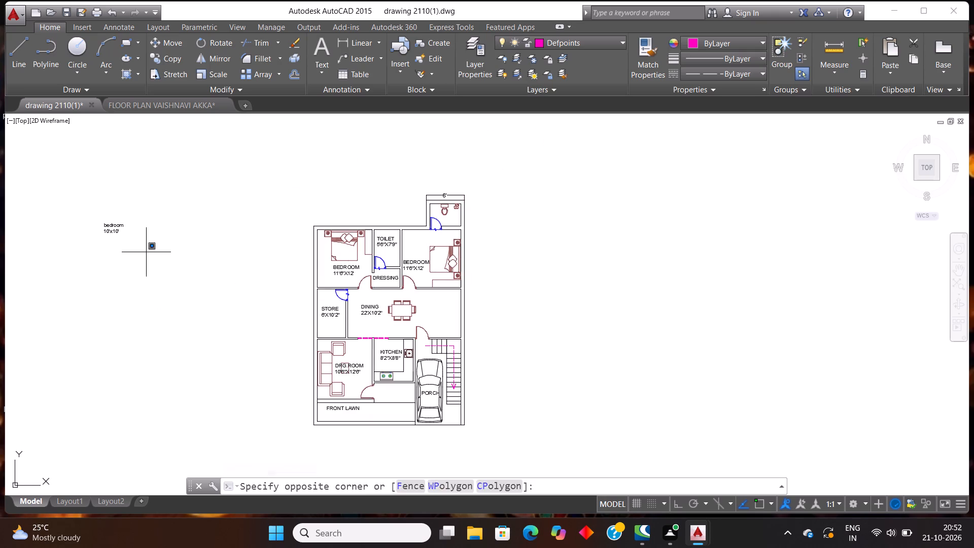
pyautogui.click(59, 191)
pyautogui.press('Delete')
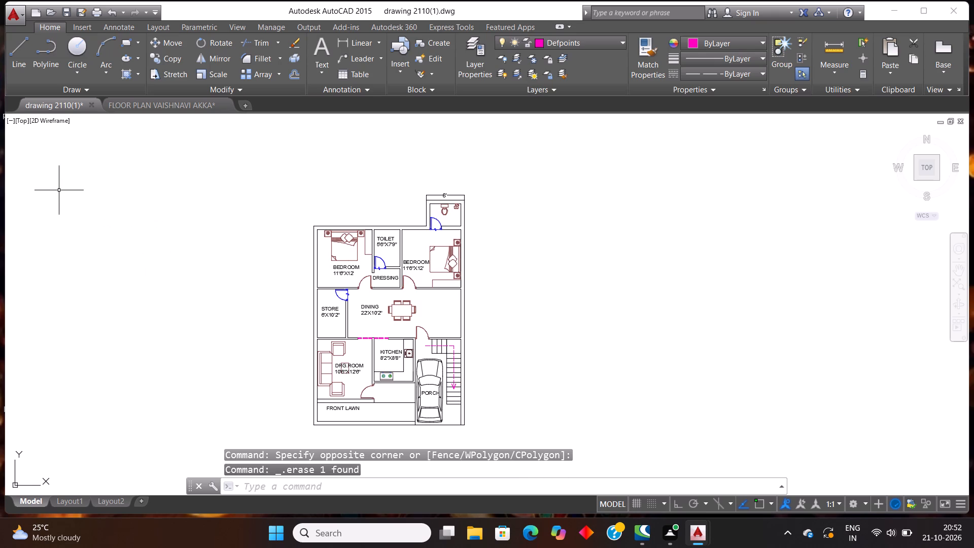
pyautogui.scroll(-2, 60, 189)
pyautogui.scroll(2, 7, 211)
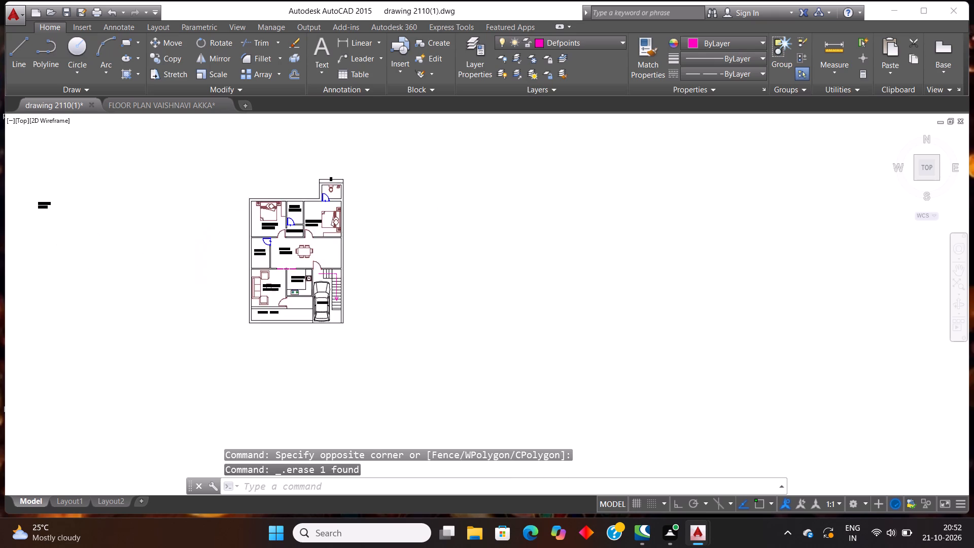
pyautogui.scroll(2, 7, 211)
pyautogui.click(206, 266)
pyautogui.click(85, 162)
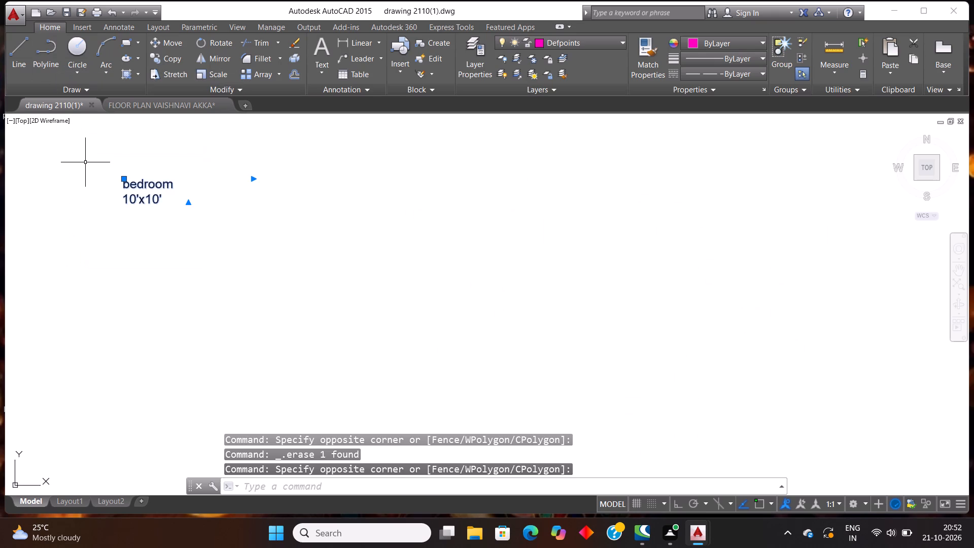
pyautogui.press('Delete')
# Review the whole floor plan and its room labels at different scales.
pyautogui.scroll(-3, 123, 175)
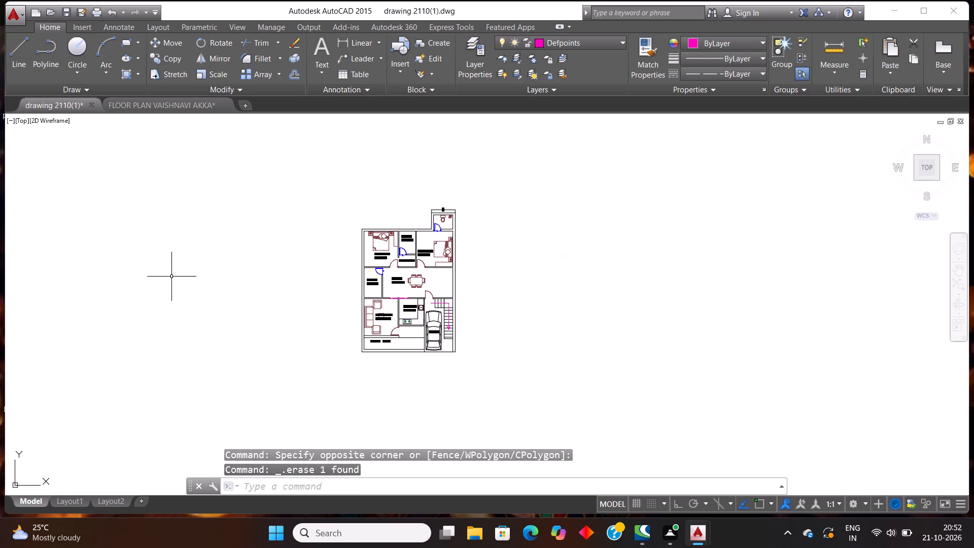
pyautogui.scroll(-1, 171, 283)
pyautogui.scroll(2, 305, 315)
pyautogui.scroll(-1, 305, 315)
pyautogui.scroll(1, 309, 219)
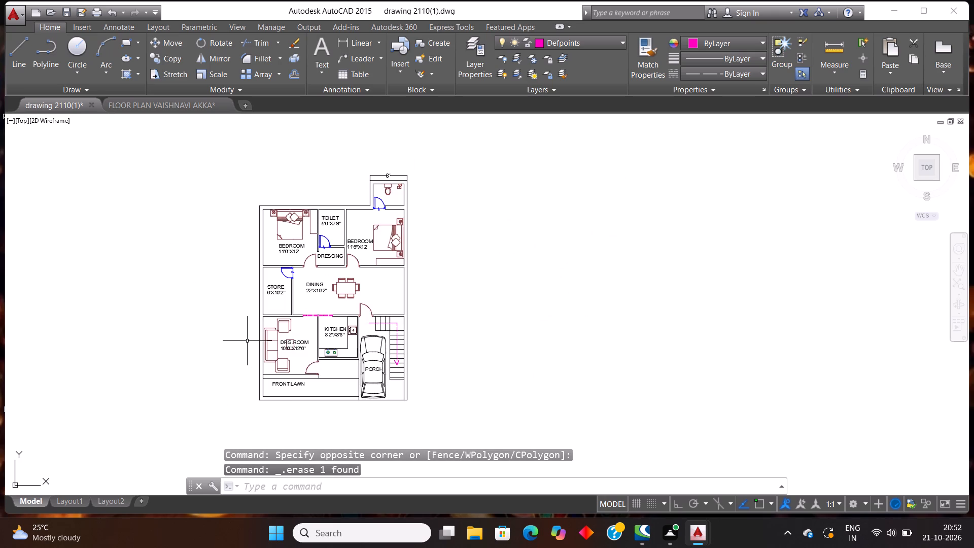
pyautogui.scroll(1, 247, 341)
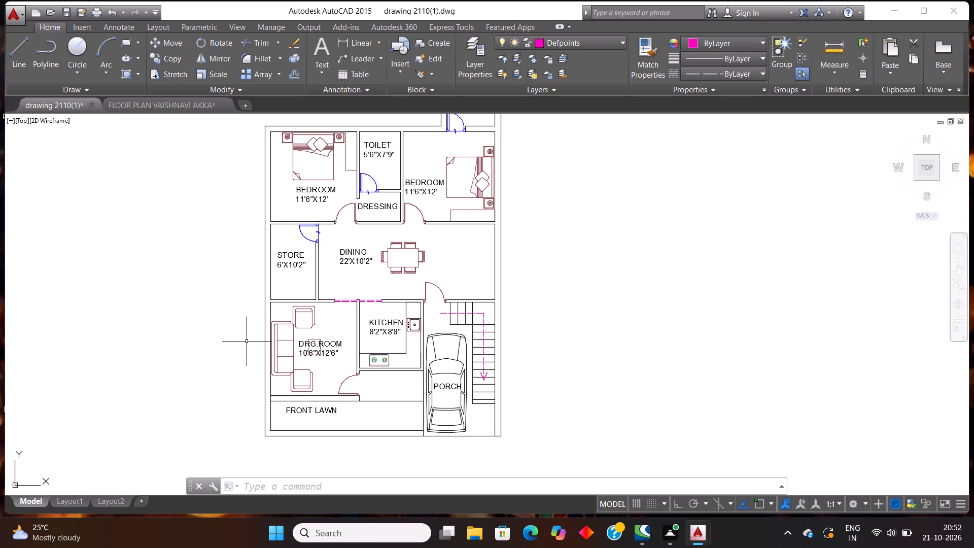
pyautogui.scroll(-1, 246, 344)
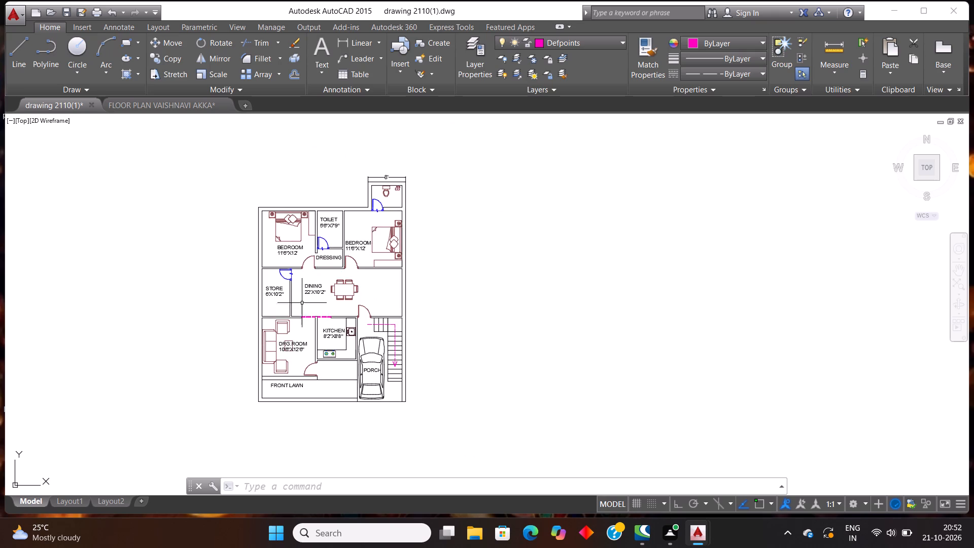
pyautogui.scroll(1, 285, 329)
pyautogui.scroll(-1, 272, 323)
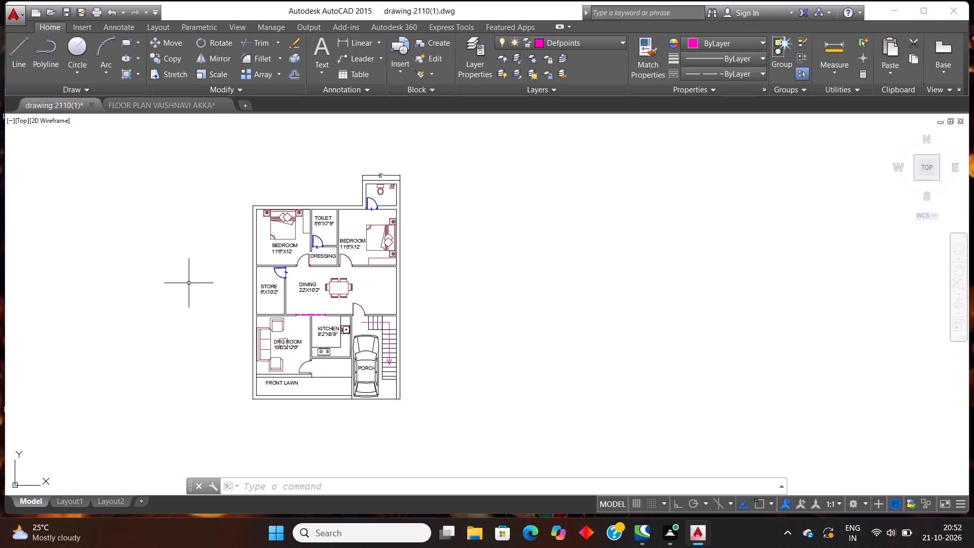
pyautogui.scroll(1, 188, 283)
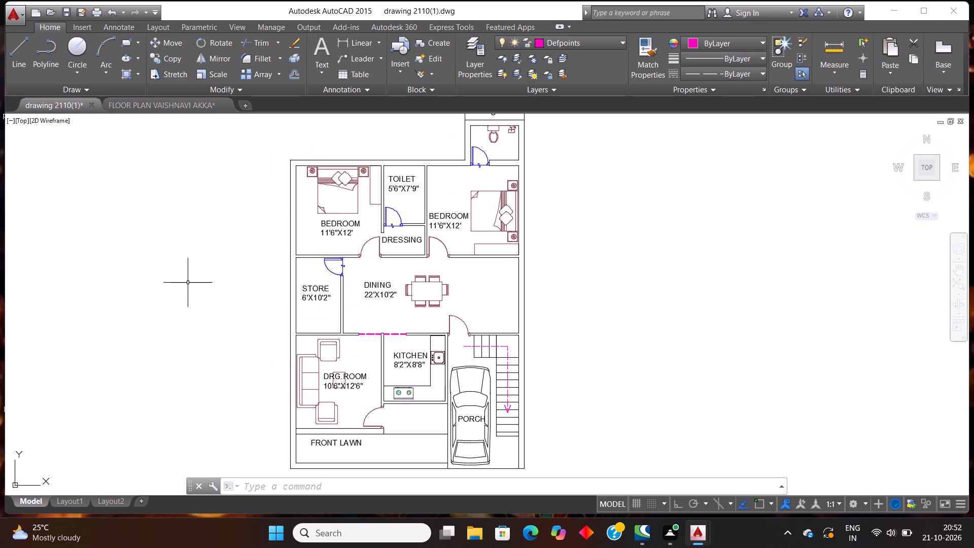
pyautogui.scroll(-1, 188, 283)
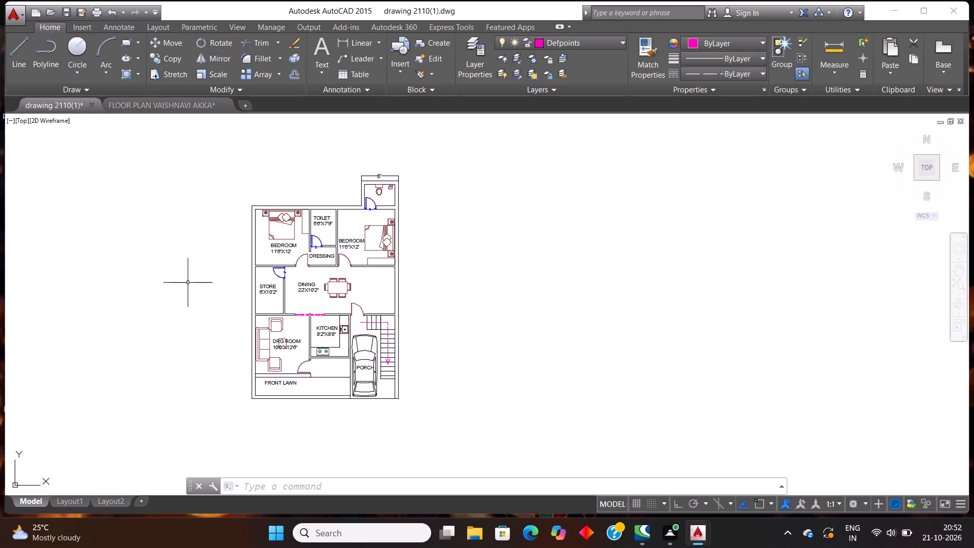
pyautogui.scroll(1, 188, 283)
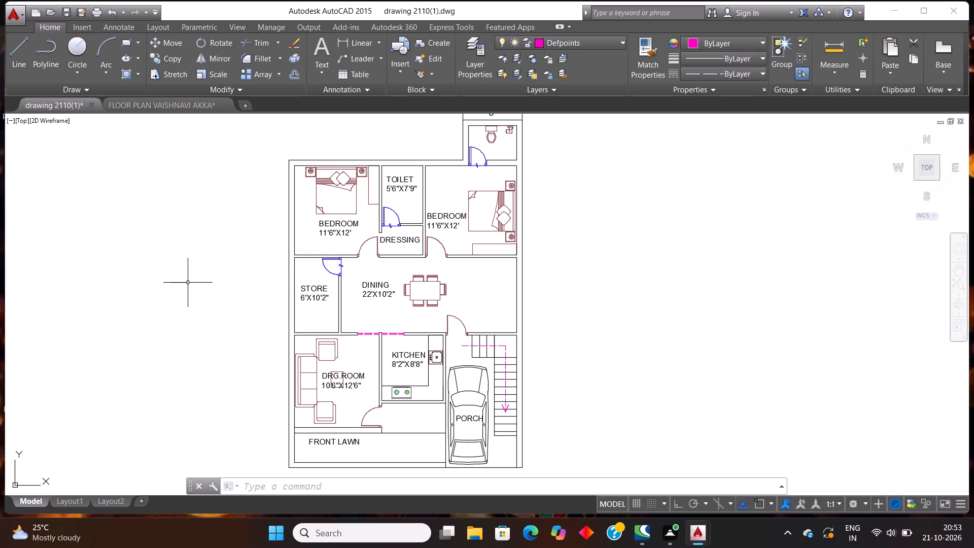
# On layer 0, draw a closed rectangle 9" wide and 12" high from orthogonal lines in the empty space beside the plan.
pyautogui.click(612, 40)
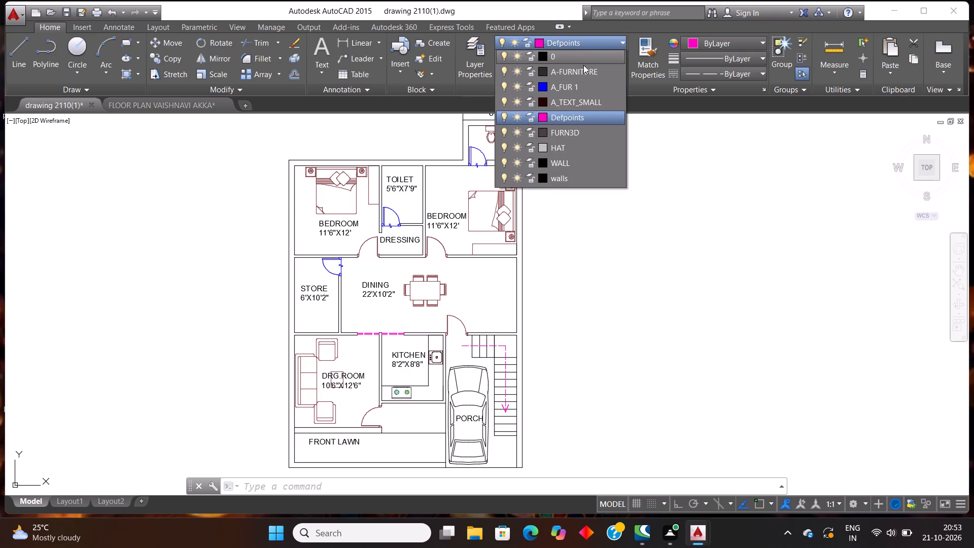
pyautogui.click(564, 78)
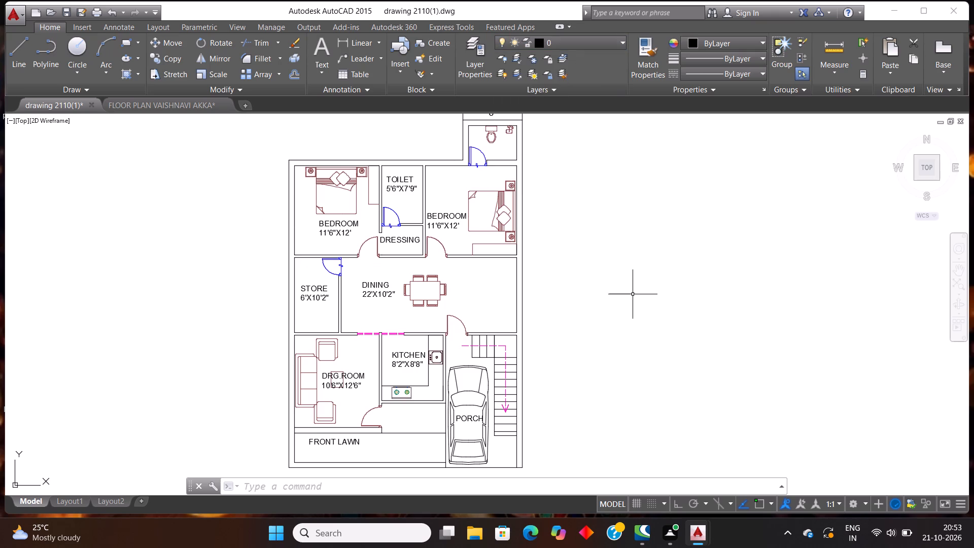
pyautogui.press('l')
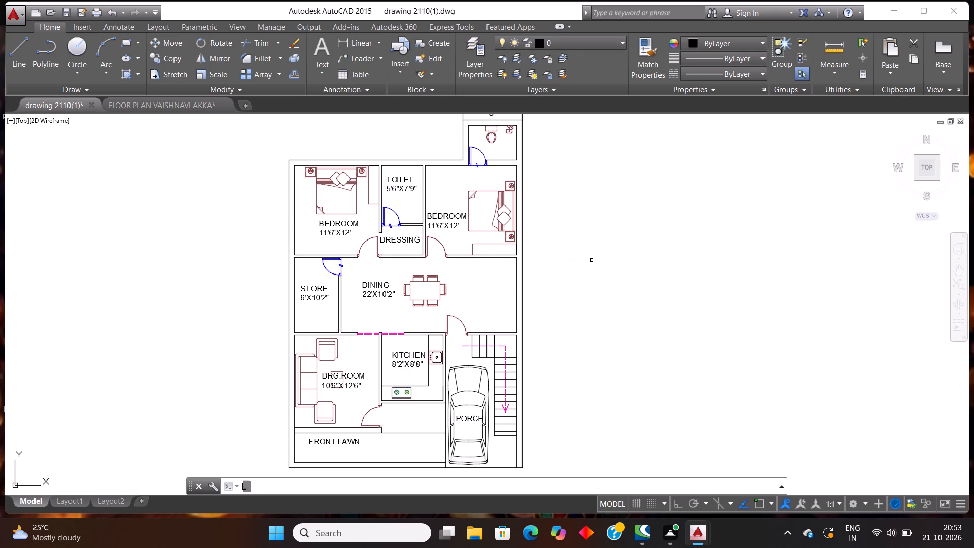
pyautogui.press('Return')
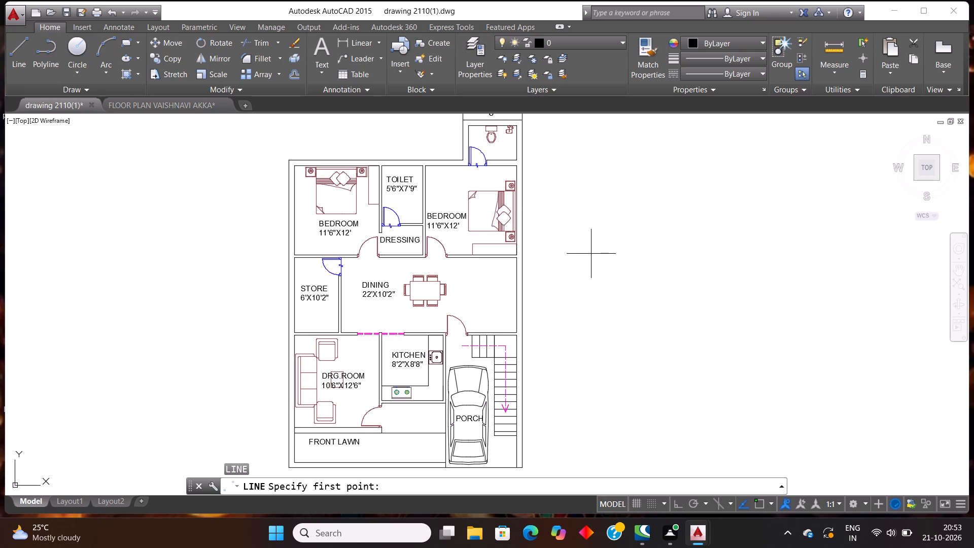
pyautogui.click(591, 240)
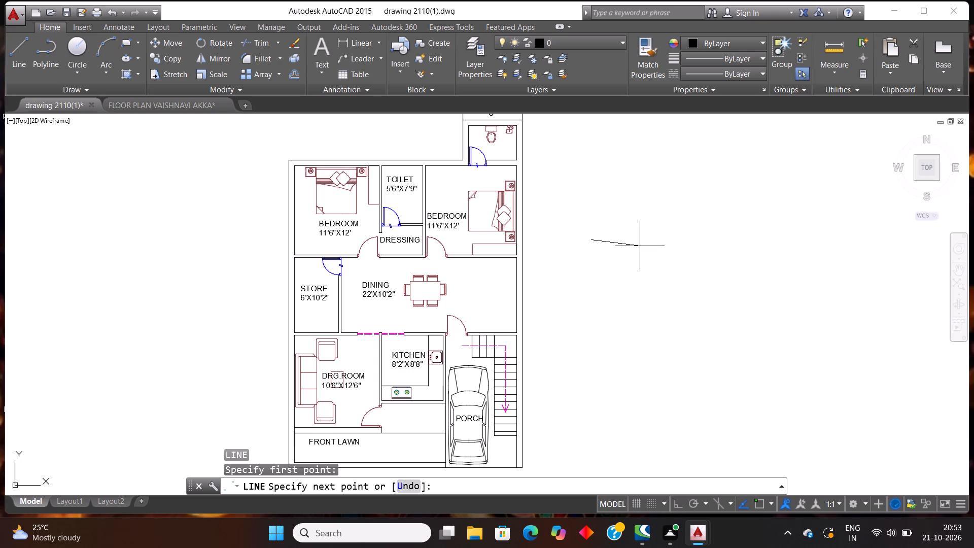
pyautogui.press('F8')
pyautogui.write('9"')
pyautogui.press('Return')
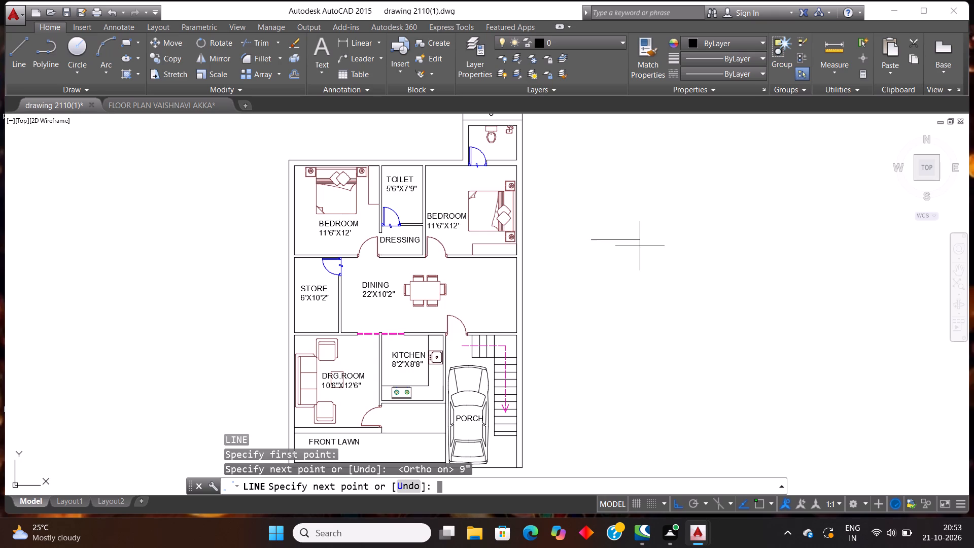
pyautogui.write('12"')
pyautogui.press('Return')
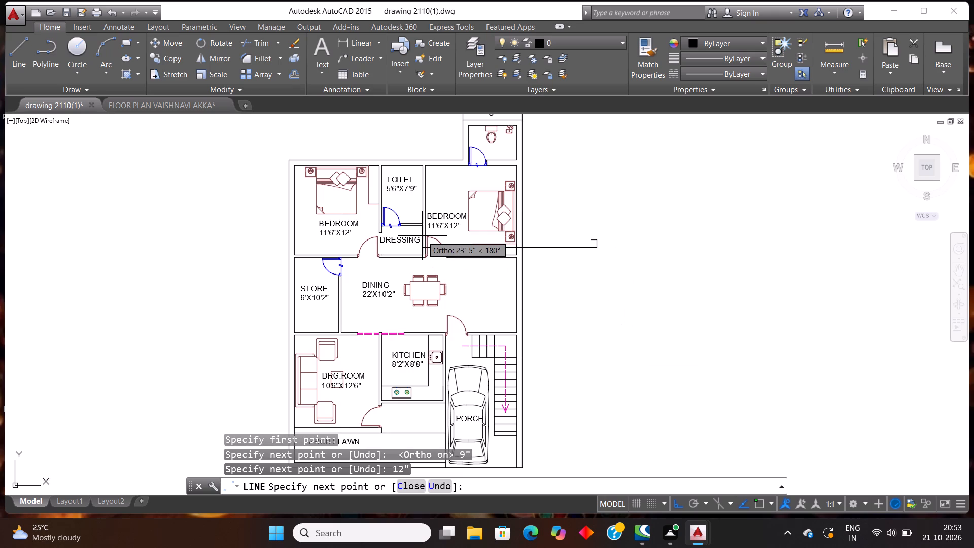
pyautogui.write('9"')
pyautogui.press('Return')
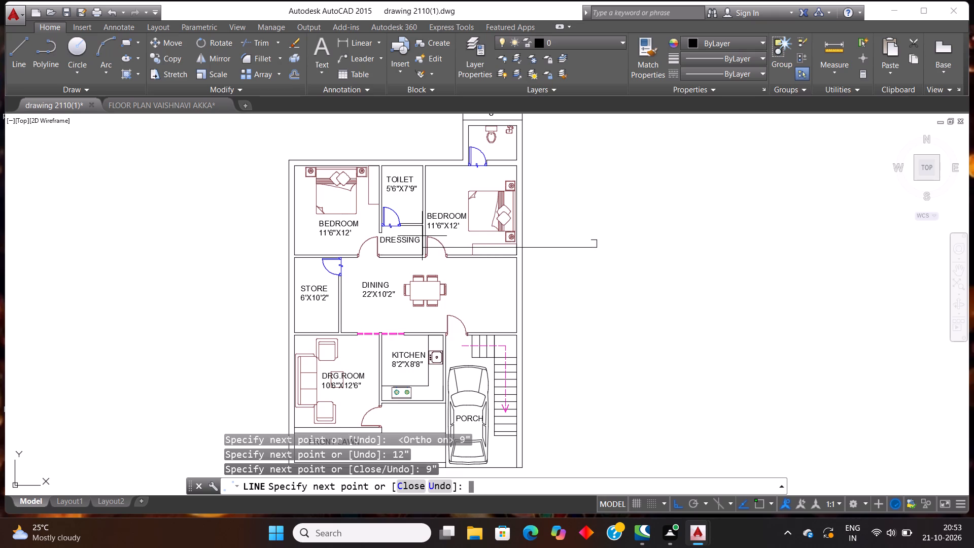
pyautogui.press('1')
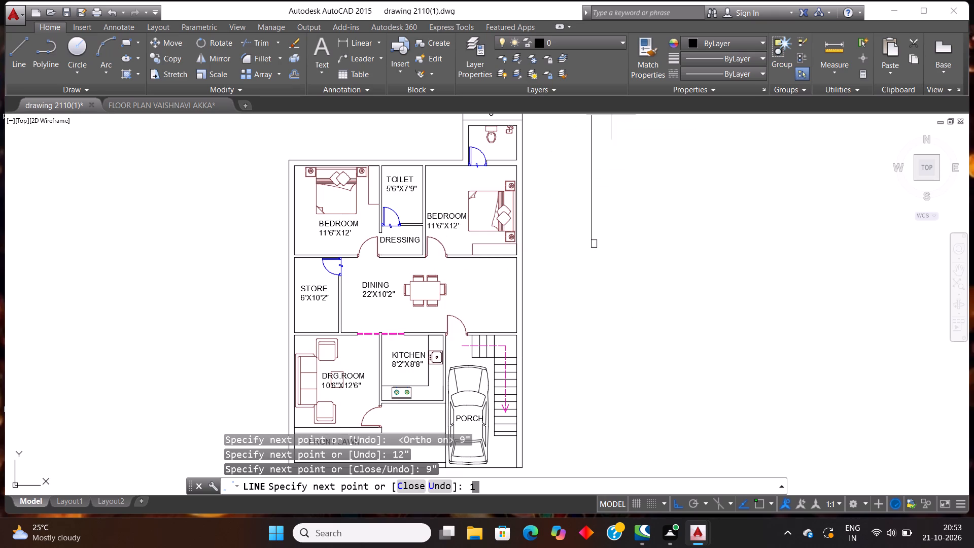
pyautogui.press('2')
pyautogui.hotkey('shift', '"')
pyautogui.press('Return')
pyautogui.press('Return')
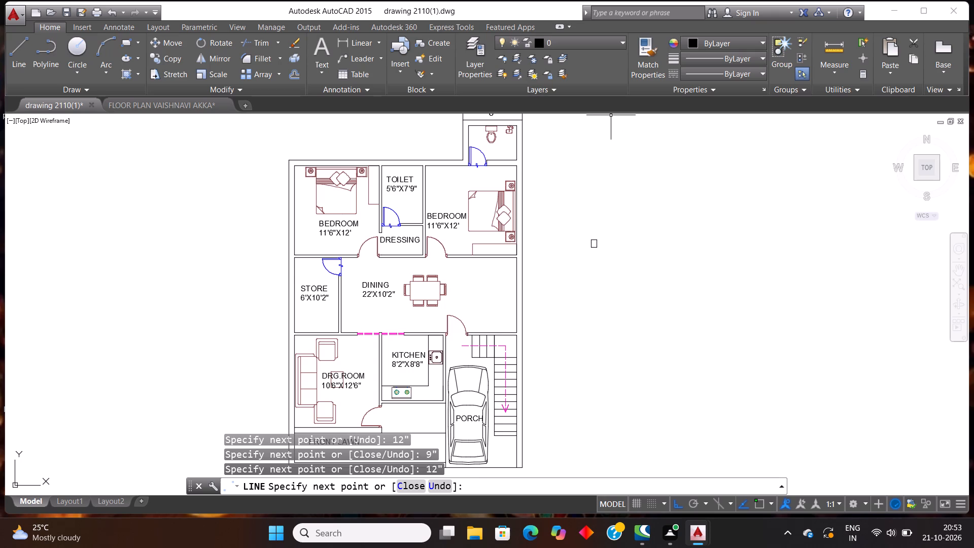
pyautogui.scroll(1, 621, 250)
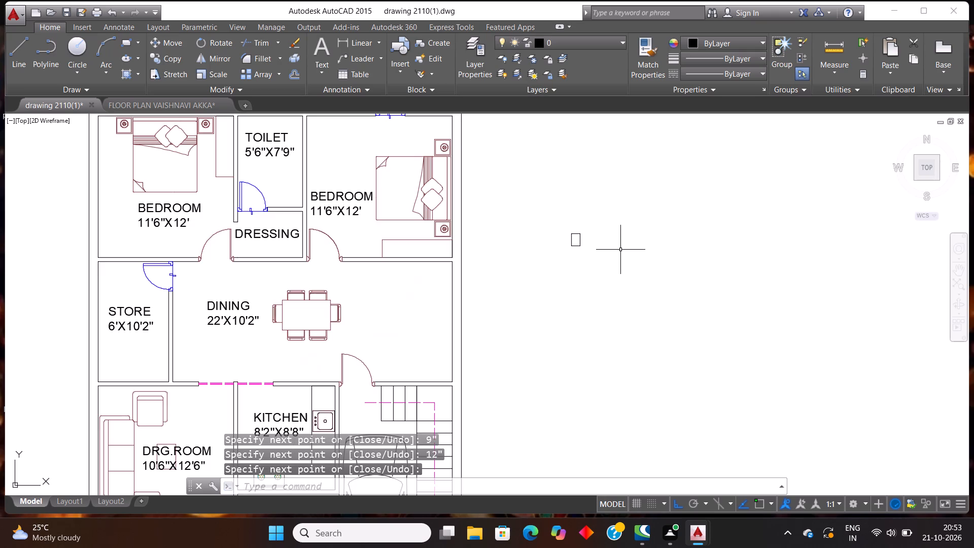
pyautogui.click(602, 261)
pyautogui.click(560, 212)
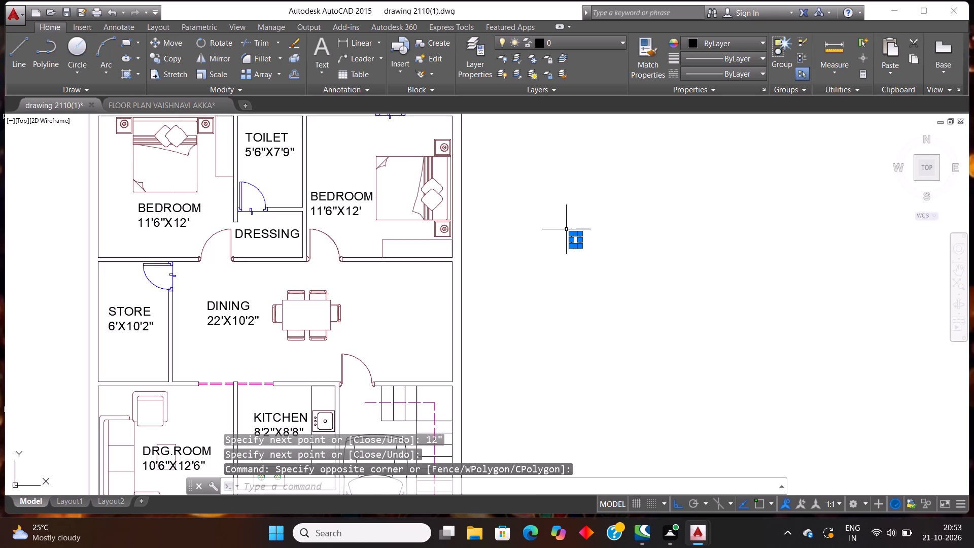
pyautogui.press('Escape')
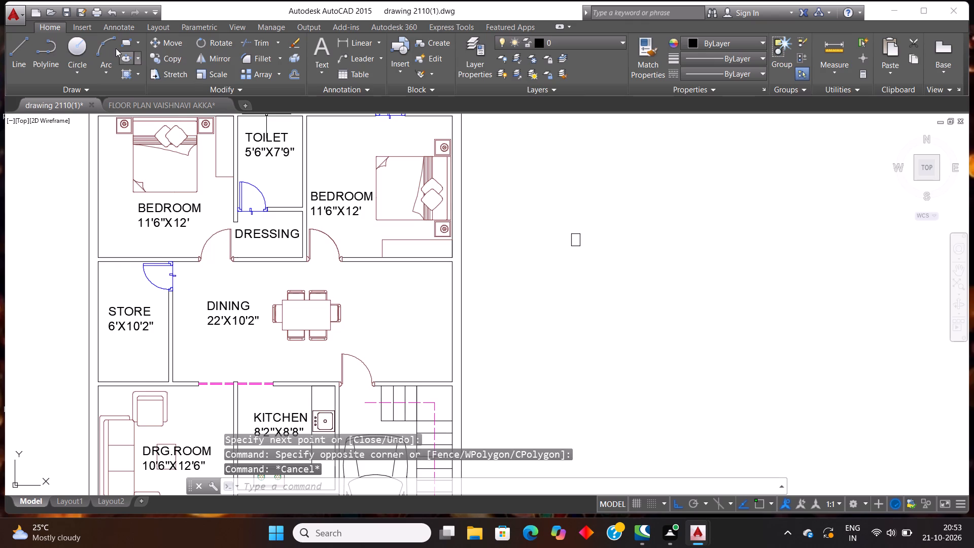
# Fill the 9" by 12" rectangle beside the plan with a SOLID hatch.
pyautogui.press('h')
pyautogui.press('Return')
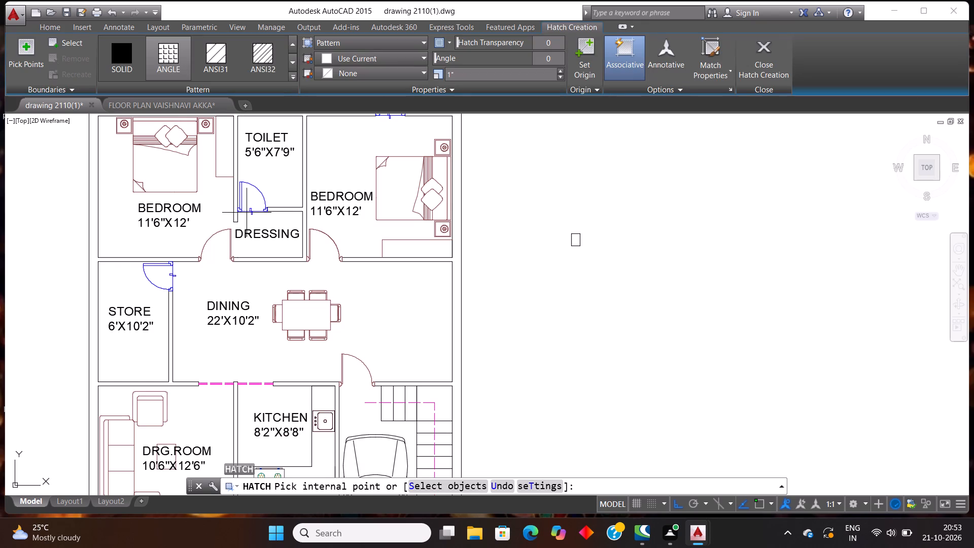
pyautogui.click(122, 57)
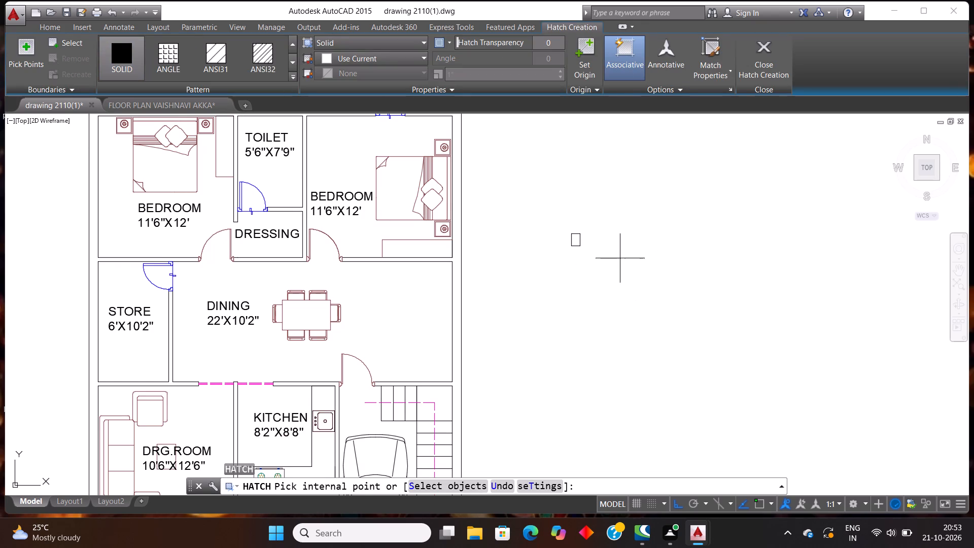
pyautogui.click(574, 241)
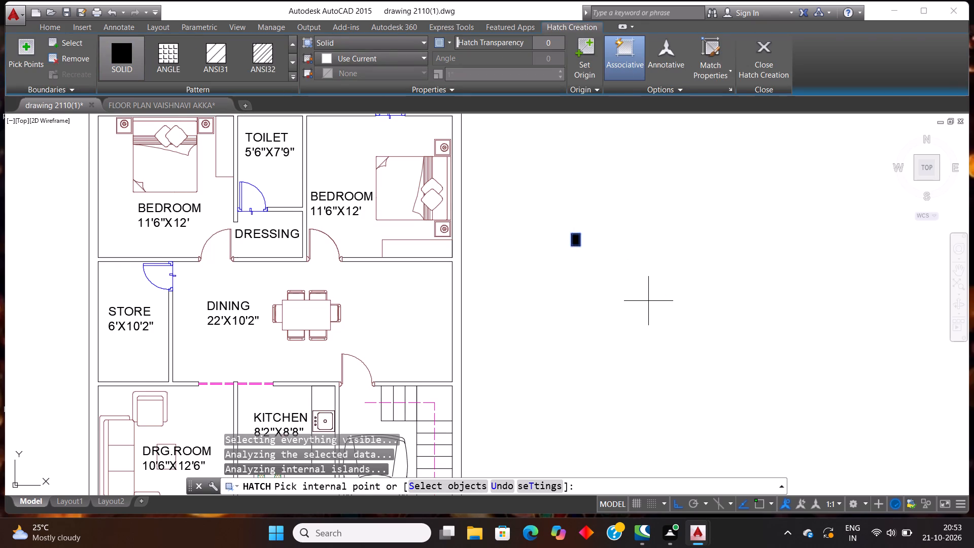
pyautogui.press('Escape')
# Define the filled rectangle and its outline as a block named C1, and close the block editor without changing it.
pyautogui.click(648, 301)
pyautogui.click(557, 196)
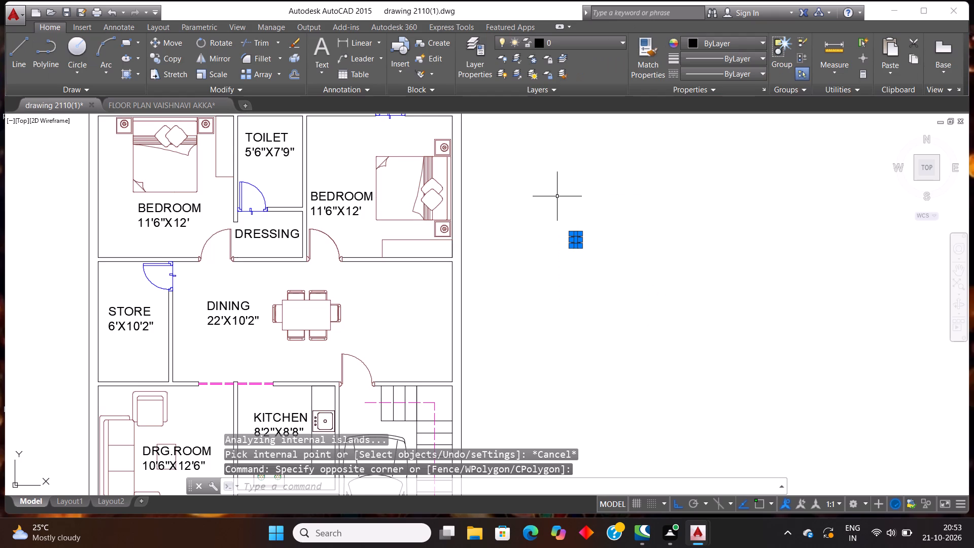
pyautogui.press('b')
pyautogui.press('Return')
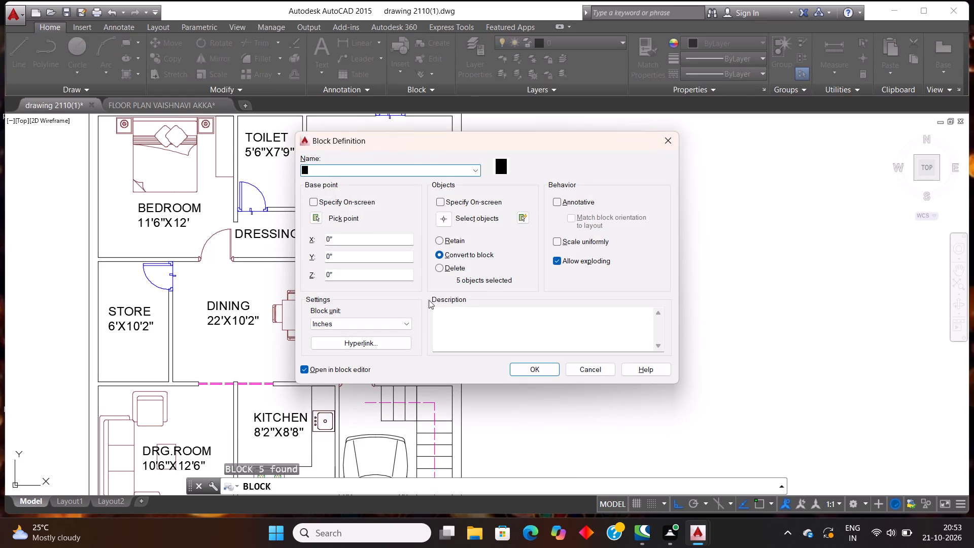
pyautogui.click(351, 172)
pyautogui.write('C1')
pyautogui.click(522, 373)
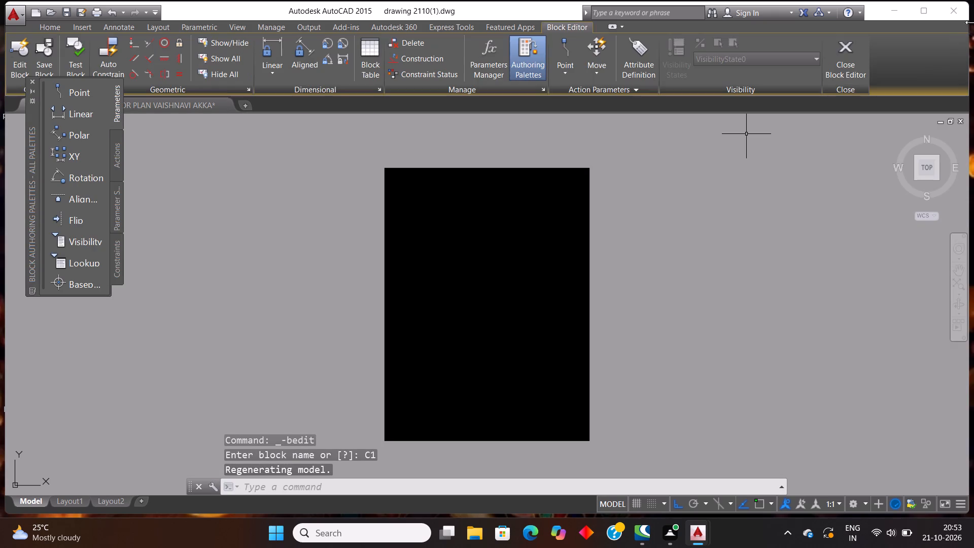
pyautogui.click(857, 67)
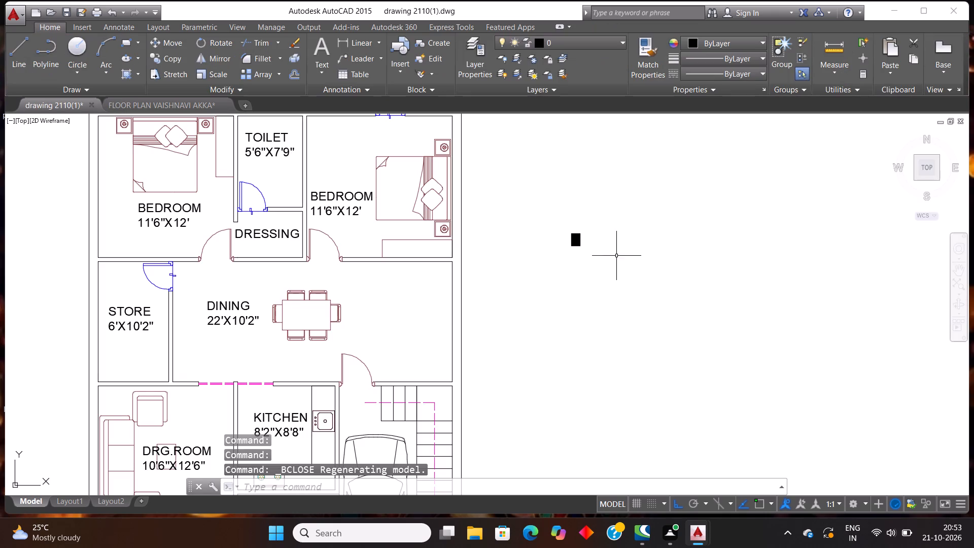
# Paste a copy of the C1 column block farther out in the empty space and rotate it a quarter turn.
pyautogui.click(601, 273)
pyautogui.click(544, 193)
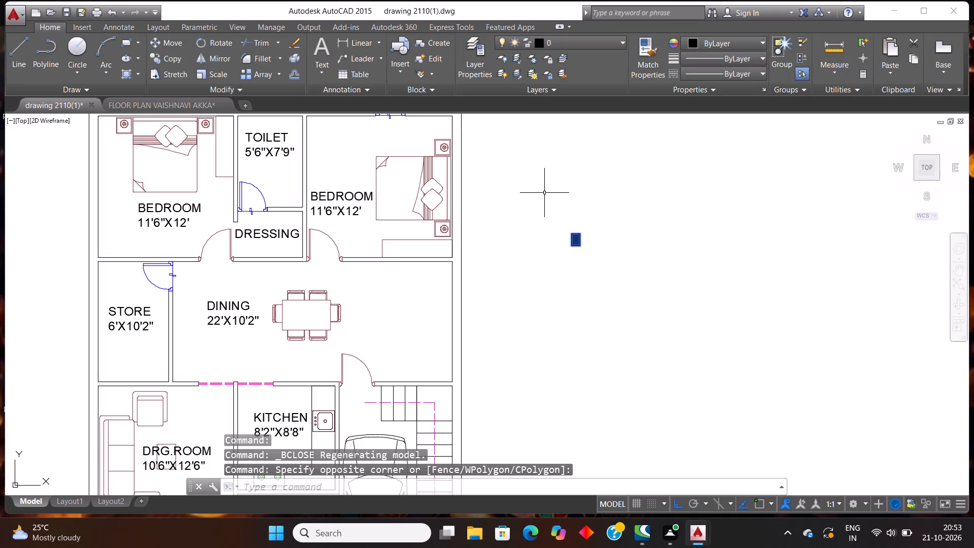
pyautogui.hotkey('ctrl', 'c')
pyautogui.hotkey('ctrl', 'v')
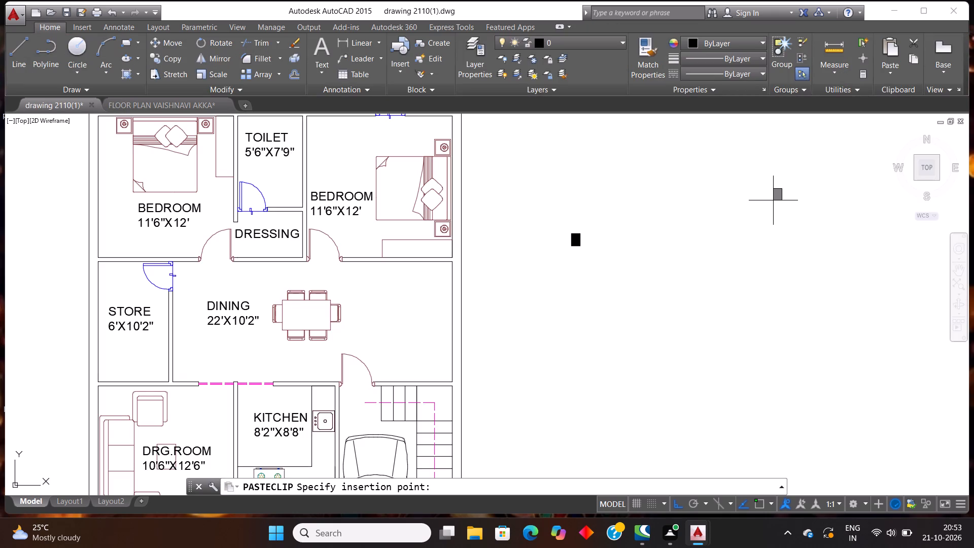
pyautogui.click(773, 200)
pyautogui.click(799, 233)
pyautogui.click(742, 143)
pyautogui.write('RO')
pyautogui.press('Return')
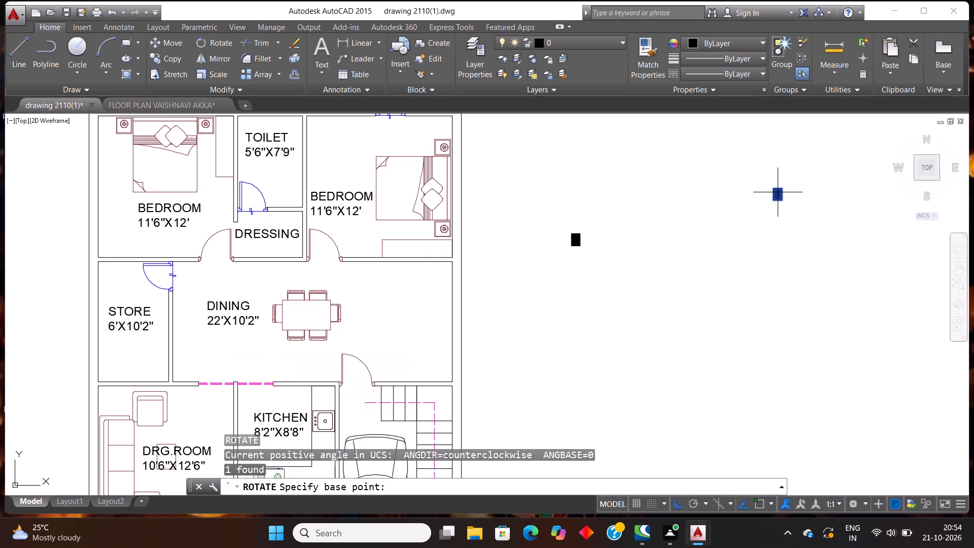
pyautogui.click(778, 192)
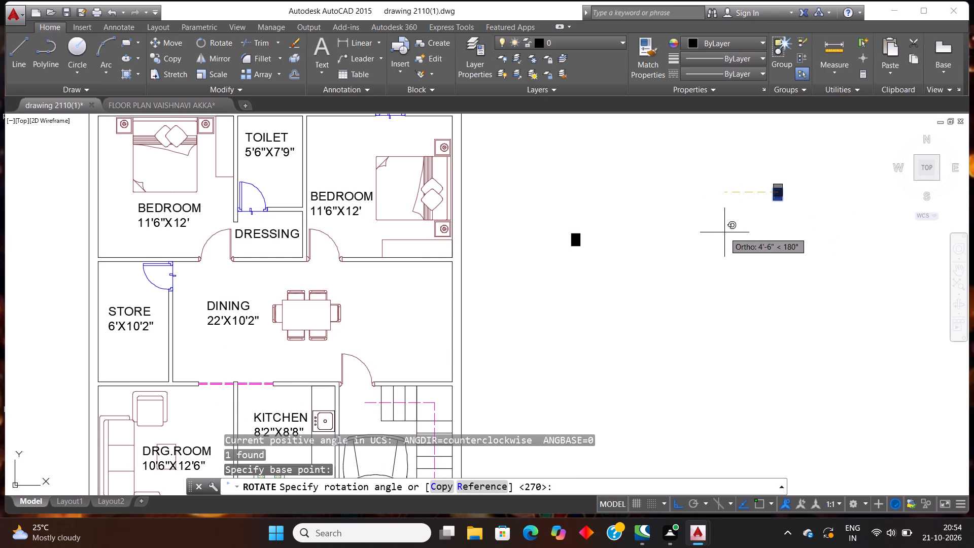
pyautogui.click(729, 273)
# Copy the upright C1 column block onto the outer wall corner beside the bedroom next to the toilet.
pyautogui.click(583, 303)
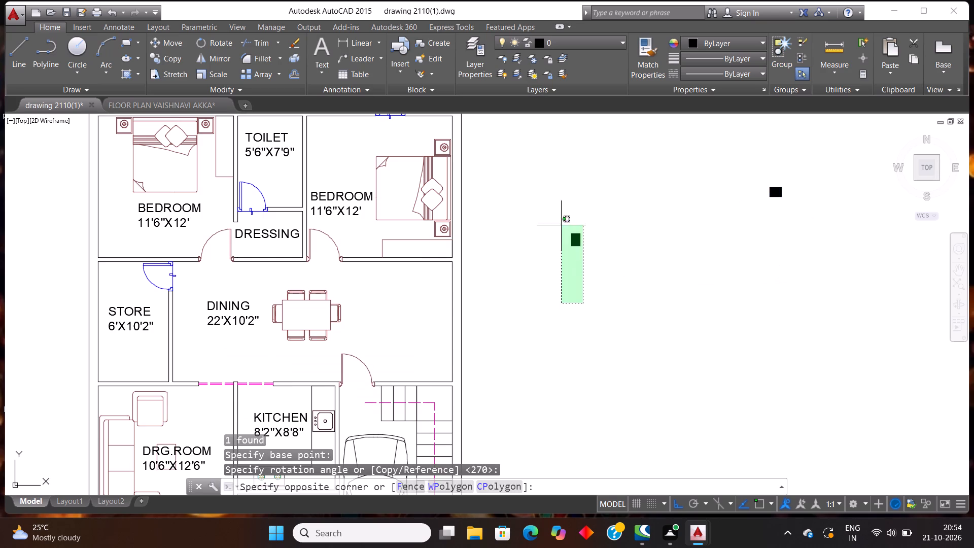
pyautogui.click(556, 212)
pyautogui.hotkey('ctrl', 'c')
pyautogui.hotkey('ctrl', 'v')
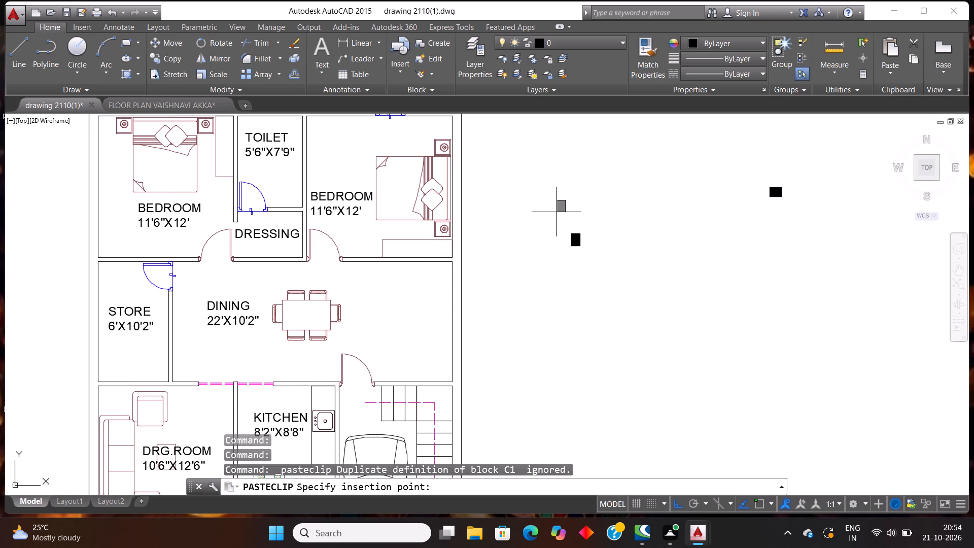
pyautogui.scroll(-2, 540, 293)
pyautogui.scroll(2, 381, 207)
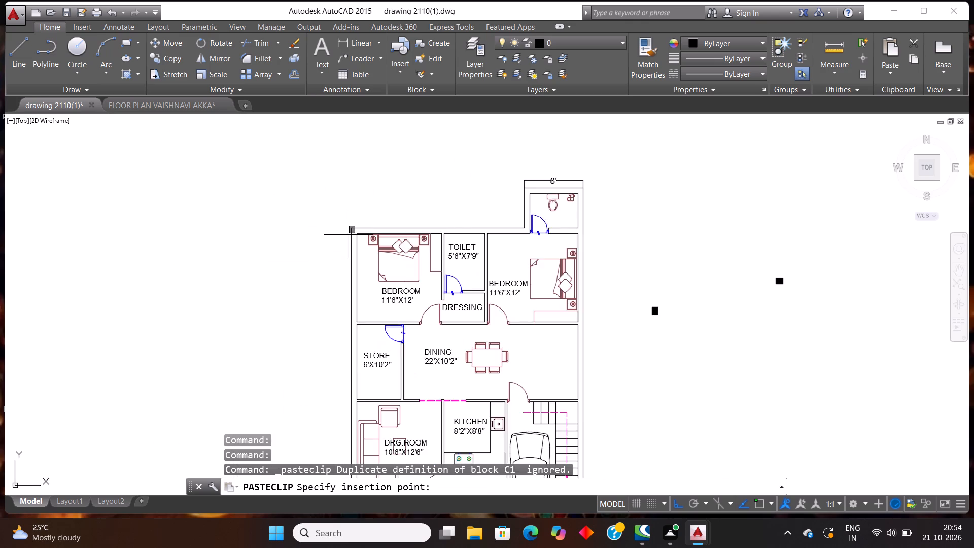
pyautogui.scroll(4, 348, 235)
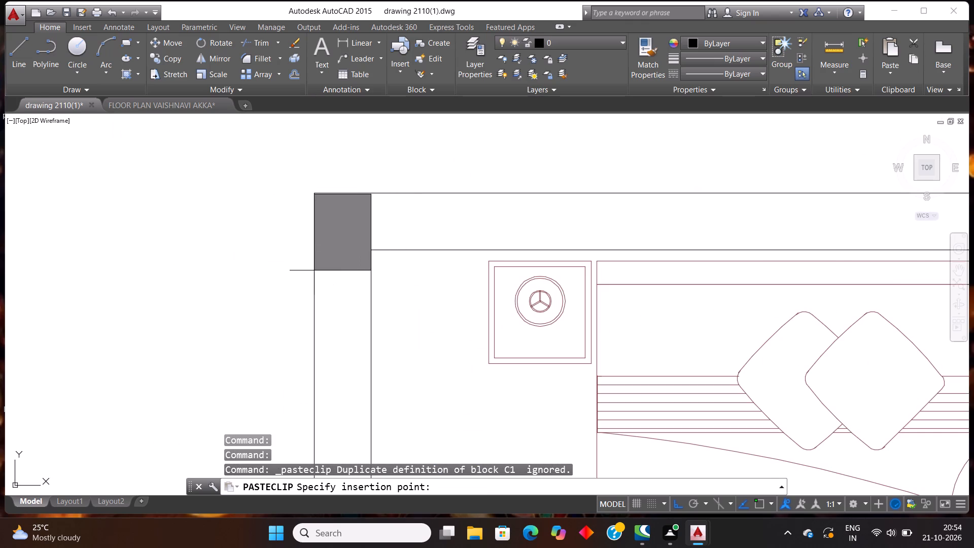
pyautogui.click(315, 270)
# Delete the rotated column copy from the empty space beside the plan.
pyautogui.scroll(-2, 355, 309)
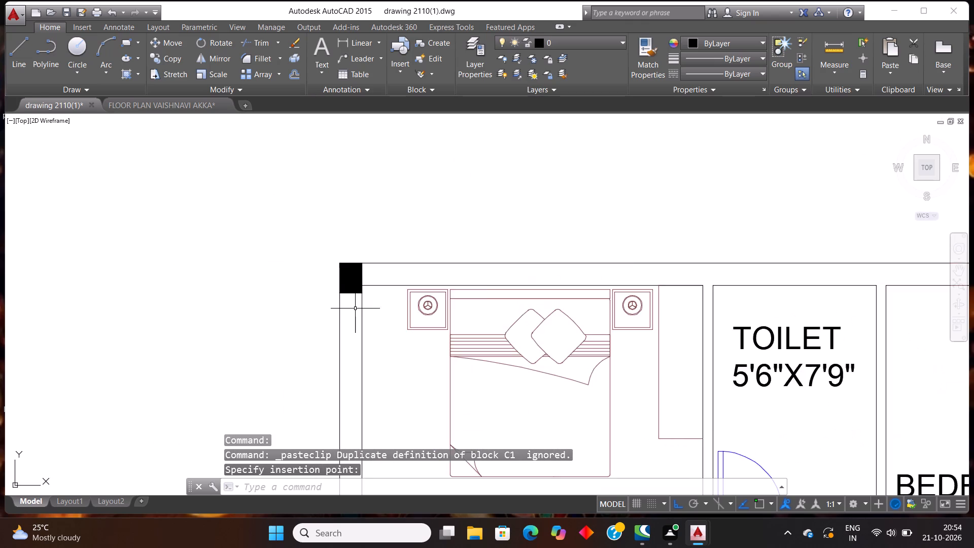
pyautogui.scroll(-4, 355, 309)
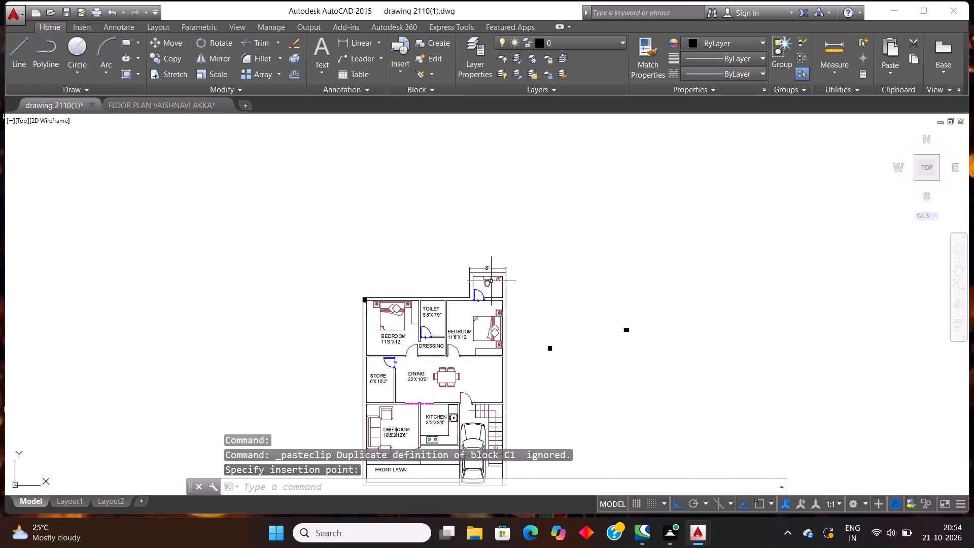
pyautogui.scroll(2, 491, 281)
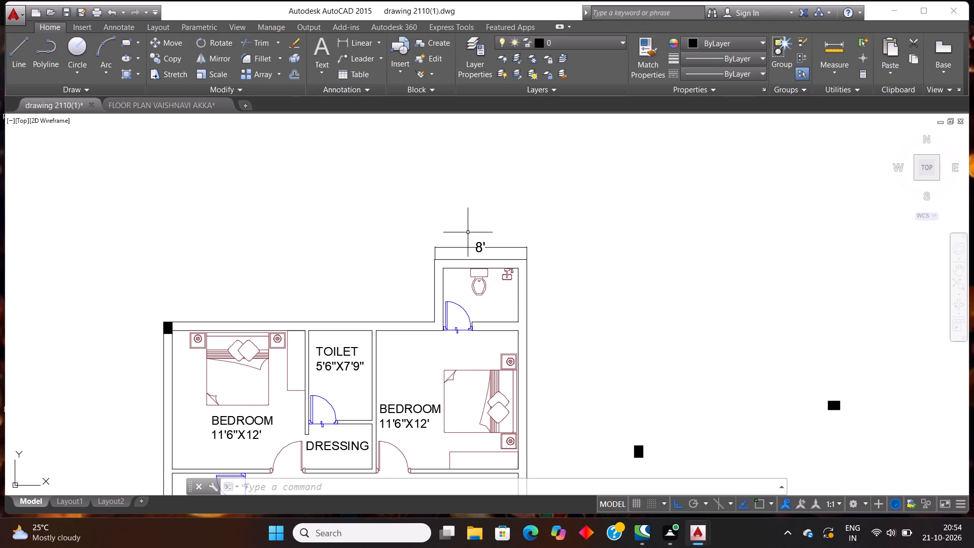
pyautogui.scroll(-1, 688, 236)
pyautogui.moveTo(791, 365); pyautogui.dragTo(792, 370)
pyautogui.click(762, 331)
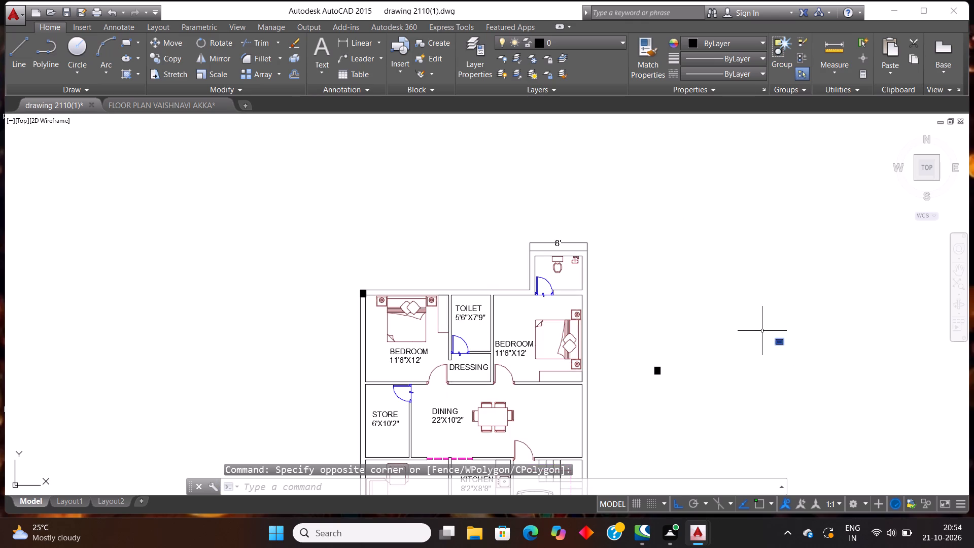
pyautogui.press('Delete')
# Copy the upright C1 column onto the outer wall where the partition between the bedroom and the 5'6"X7'9" toilet meets it.
pyautogui.moveTo(691, 407); pyautogui.dragTo(683, 398)
pyautogui.click(618, 333)
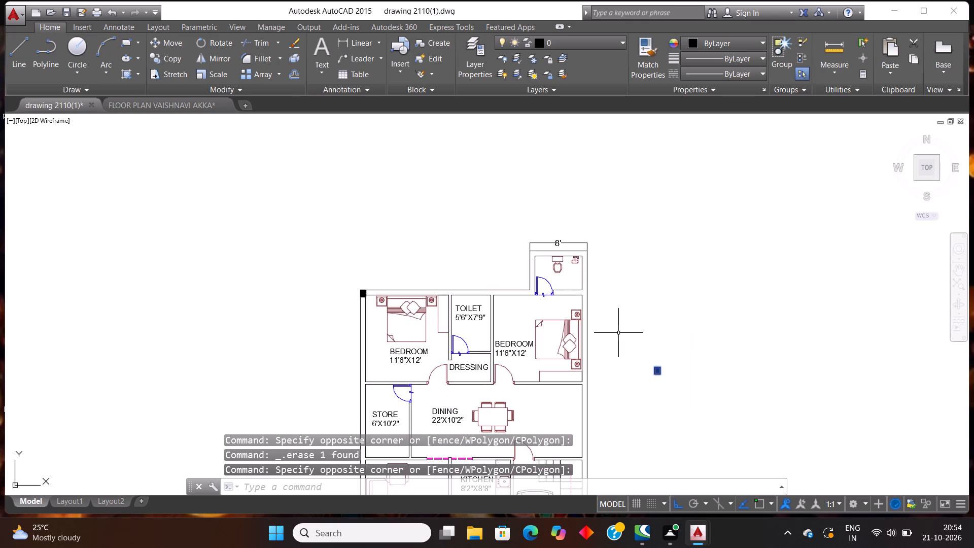
pyautogui.hotkey('ctrl', 'c')
pyautogui.hotkey('ctrl', 'v')
pyautogui.scroll(1, 440, 304)
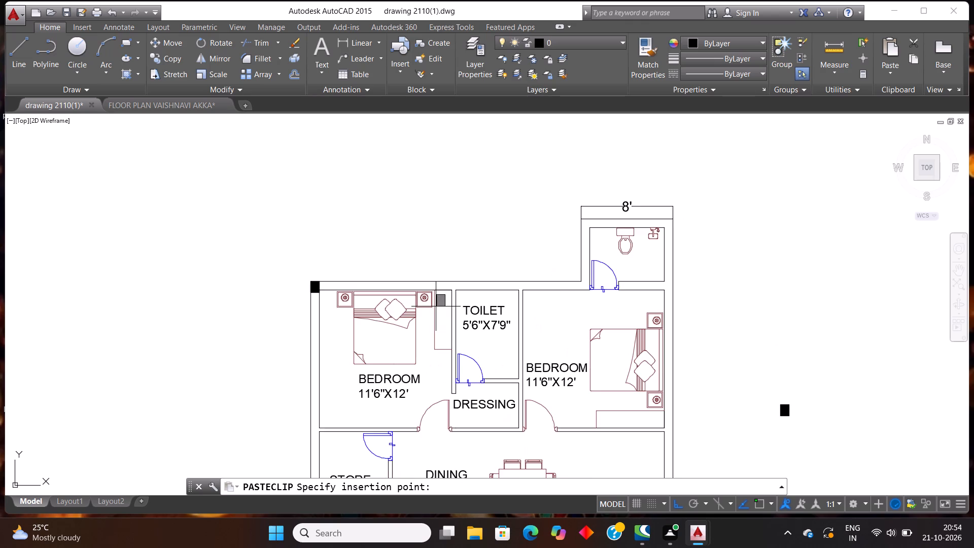
pyautogui.scroll(2, 427, 291)
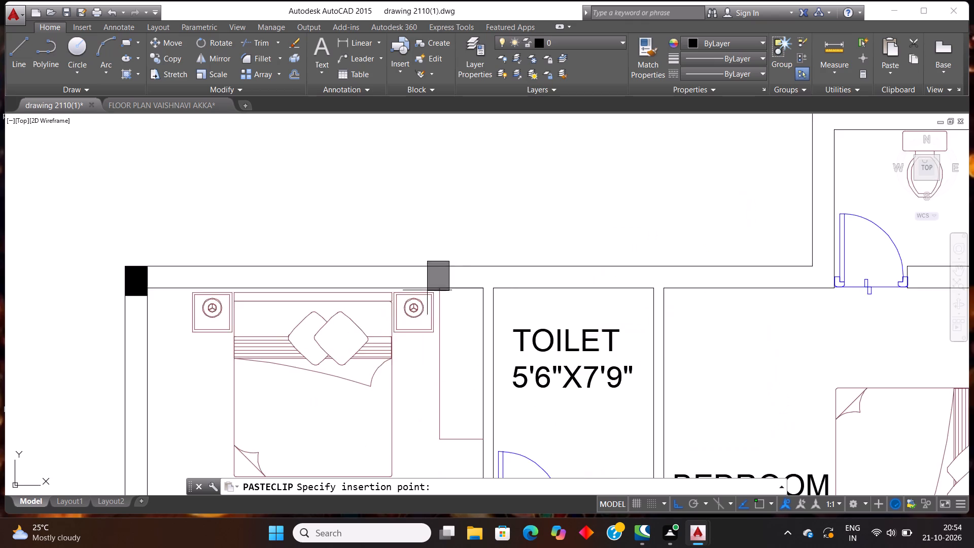
pyautogui.scroll(2, 457, 287)
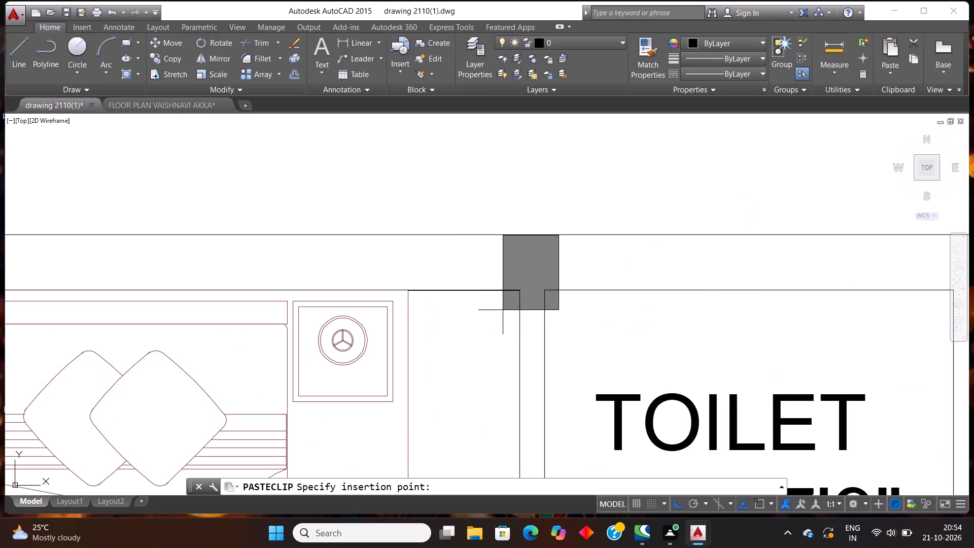
pyautogui.click(504, 310)
# Paste a C1 column on the outer wall at the partition between the toilet and the other bedroom, flush with the outer face.
pyautogui.scroll(-2, 447, 294)
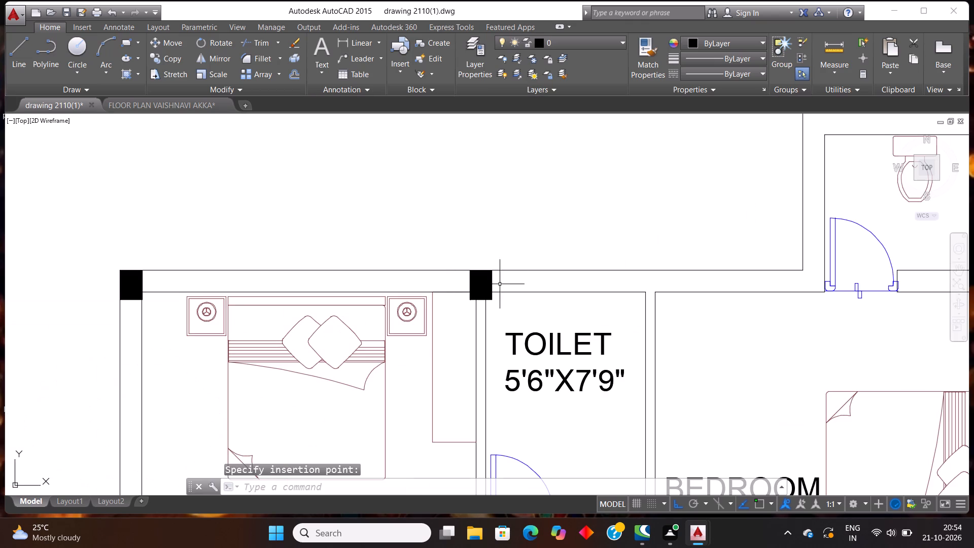
pyautogui.hotkey('ctrl', 'v')
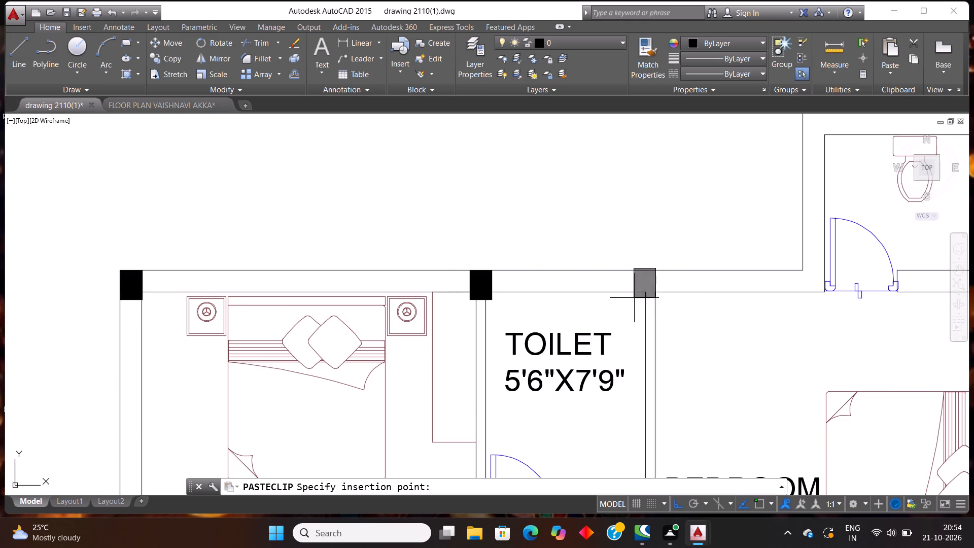
pyautogui.scroll(3, 673, 305)
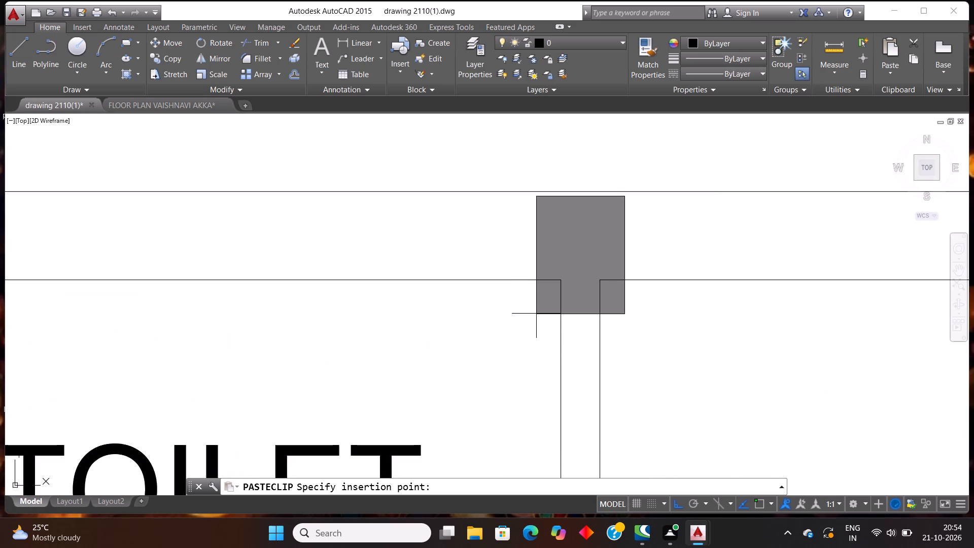
pyautogui.click(535, 310)
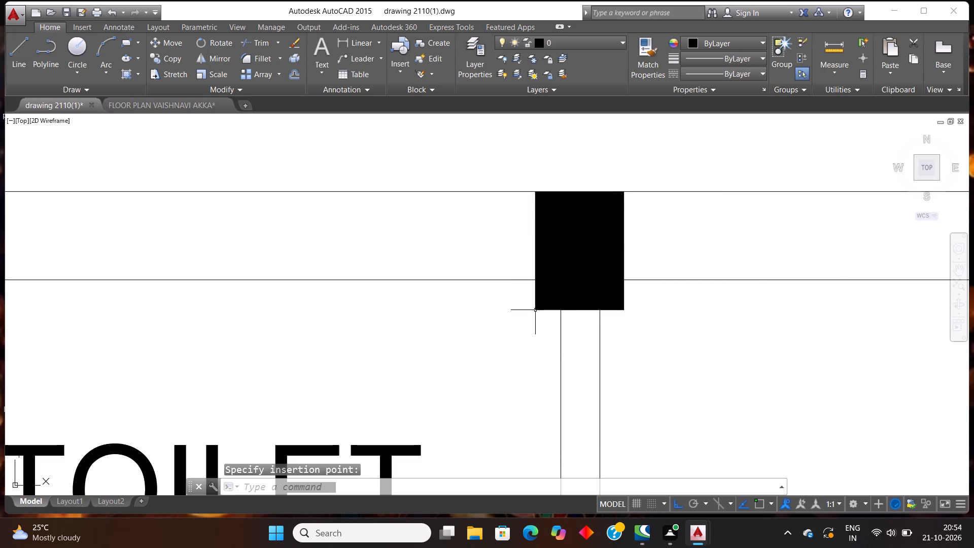
# Paste a C1 column at the outer corner of the projecting bathroom, below the start of the 8' dimension.
pyautogui.scroll(-5, 535, 310)
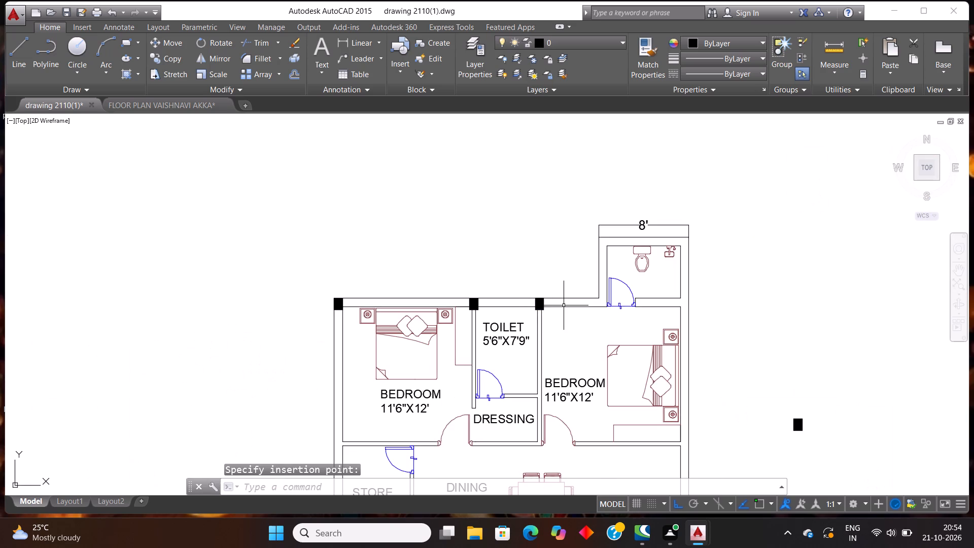
pyautogui.scroll(-1, 564, 305)
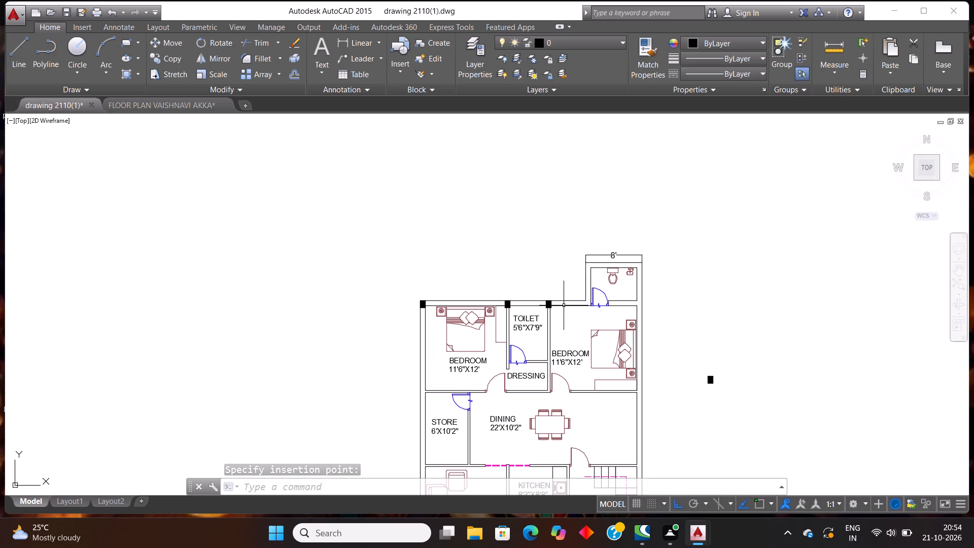
pyautogui.scroll(1, 591, 275)
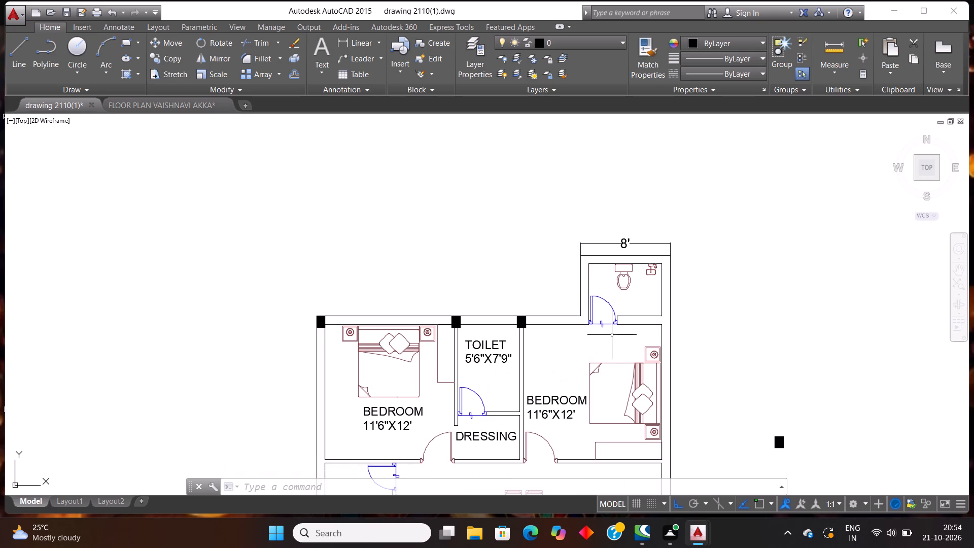
pyautogui.hotkey('ctrl', 'v')
pyautogui.scroll(2, 594, 265)
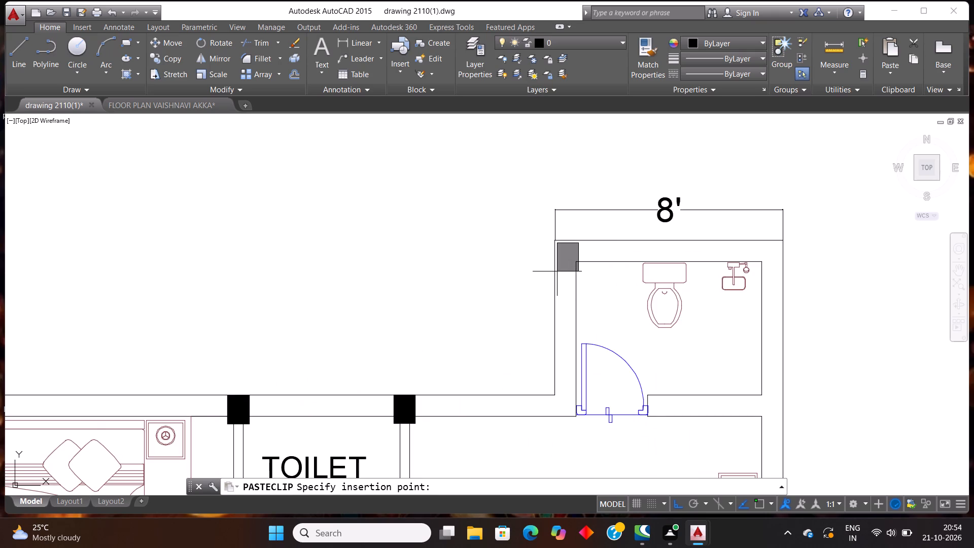
pyautogui.scroll(2, 569, 269)
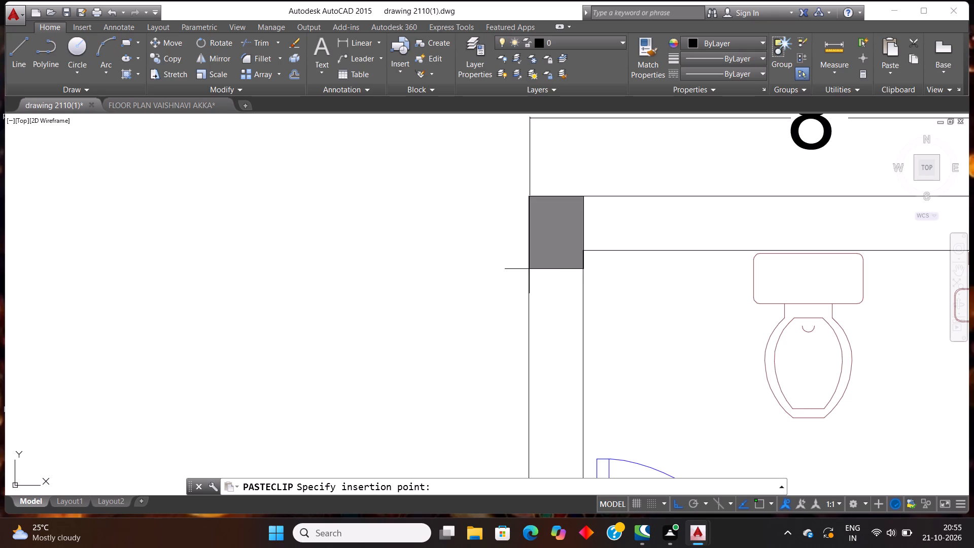
pyautogui.click(529, 269)
# Paste a C1 column at the projecting bathroom's other outer corner, beside the washbasin, flush with both outer wall faces.
pyautogui.scroll(-2, 527, 278)
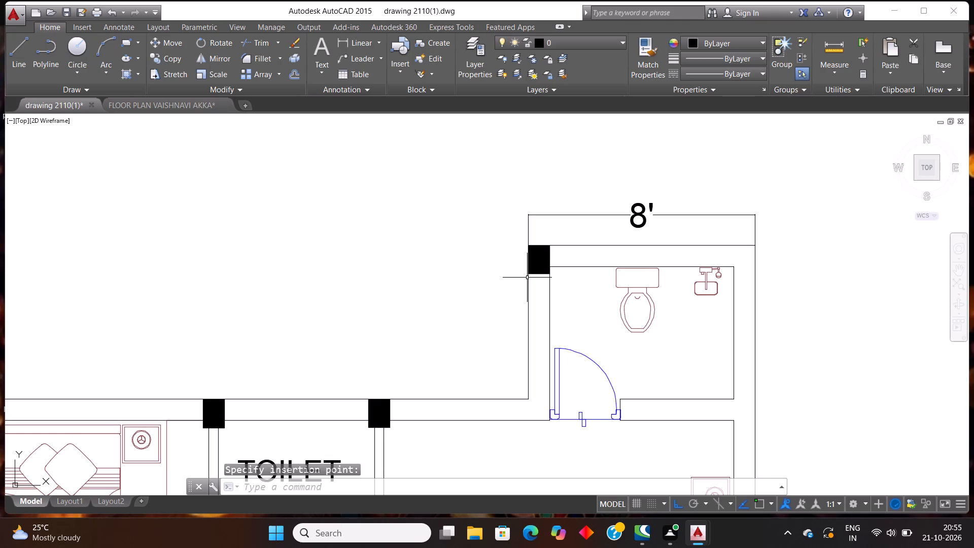
pyautogui.hotkey('ctrl', 'v')
pyautogui.scroll(1, 780, 255)
pyautogui.scroll(3, 741, 279)
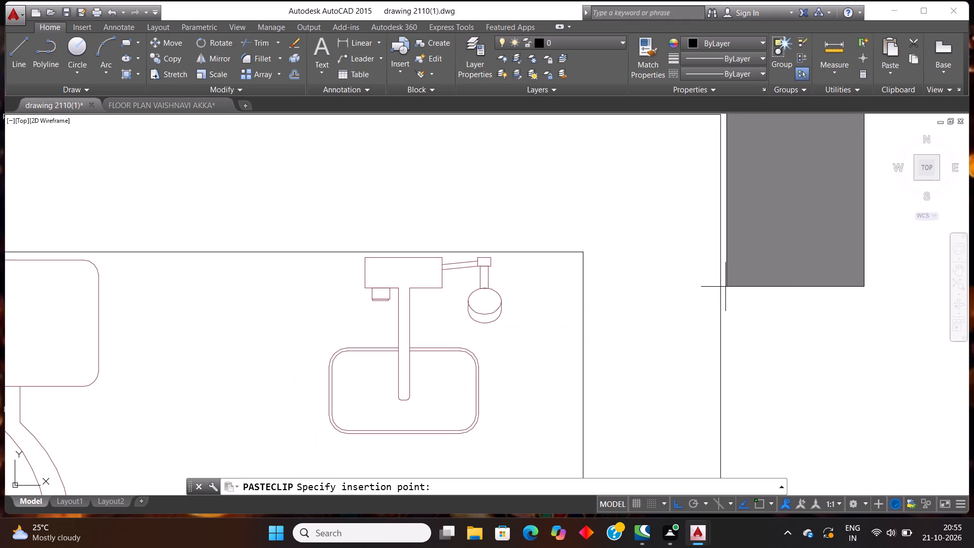
pyautogui.scroll(-3, 639, 339)
pyautogui.scroll(1, 626, 337)
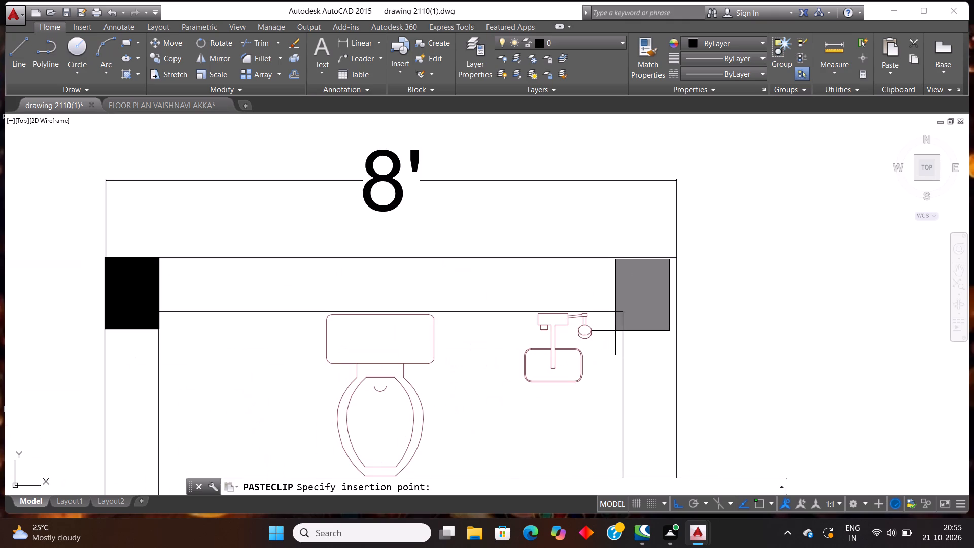
pyautogui.scroll(2, 620, 327)
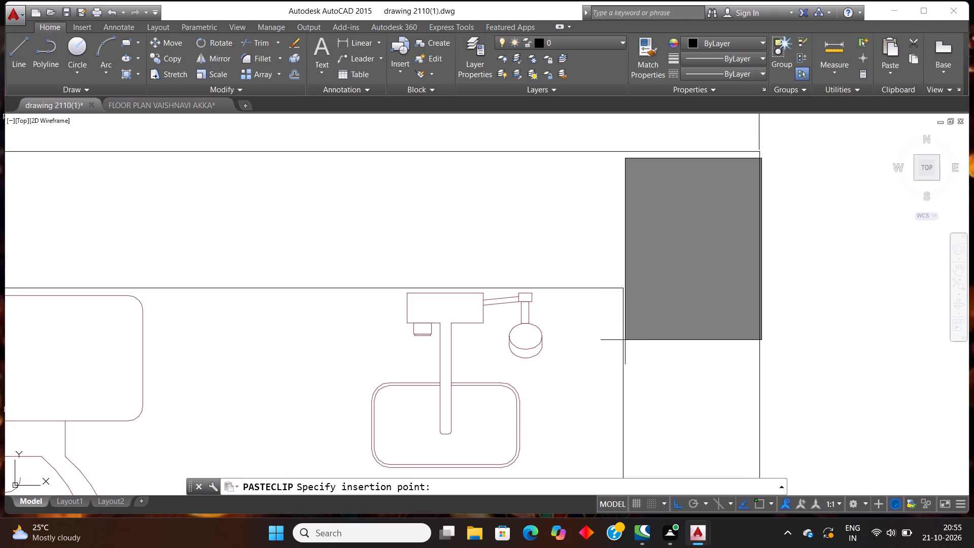
pyautogui.scroll(-2, 626, 340)
pyautogui.scroll(1, 627, 338)
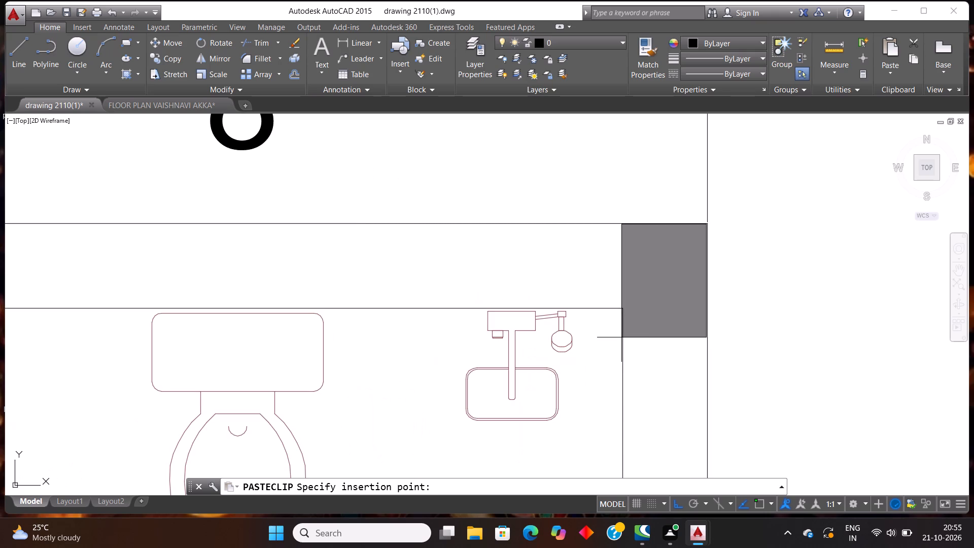
pyautogui.click(622, 337)
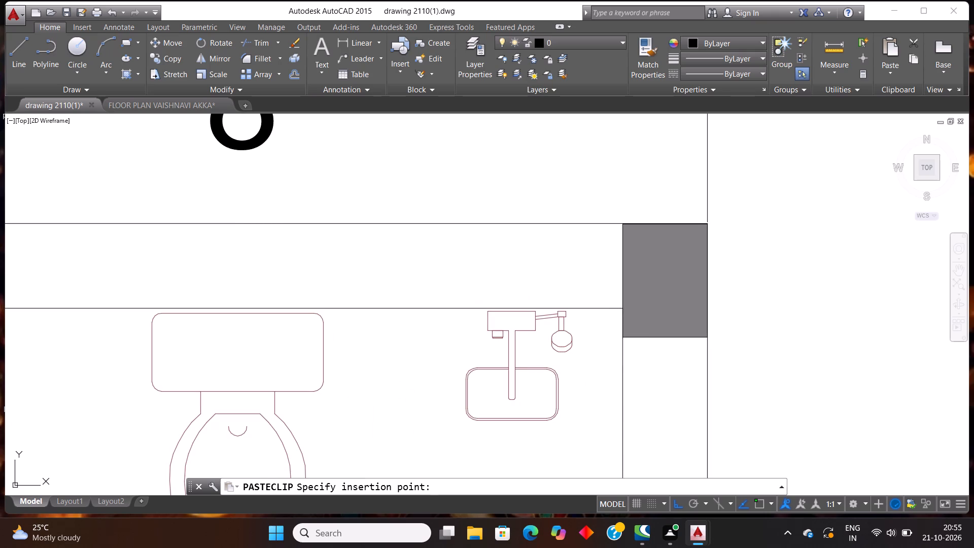
# Paste a C1 column on the outer wall where the wall between the projecting bathroom and the bedroom meets it.
pyautogui.scroll(-7, 660, 296)
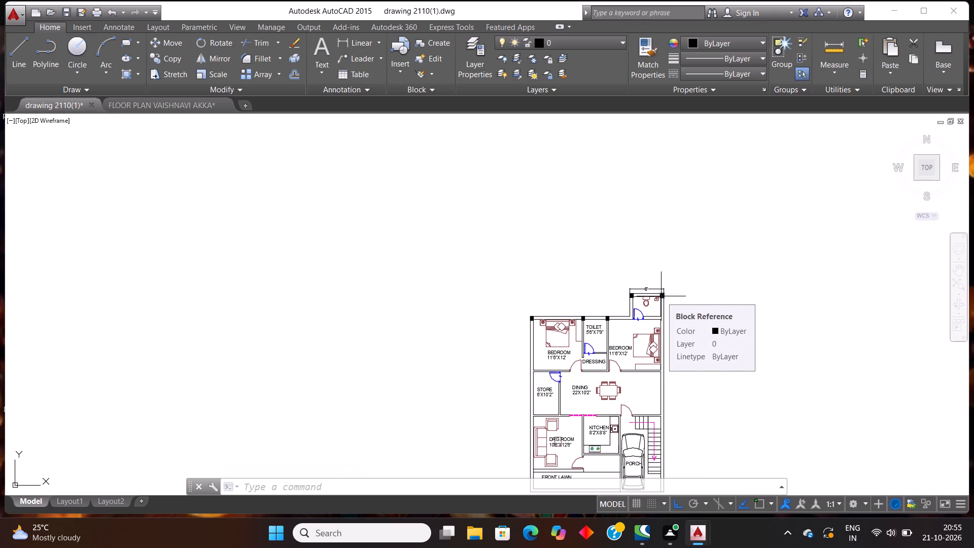
pyautogui.scroll(-1, 644, 250)
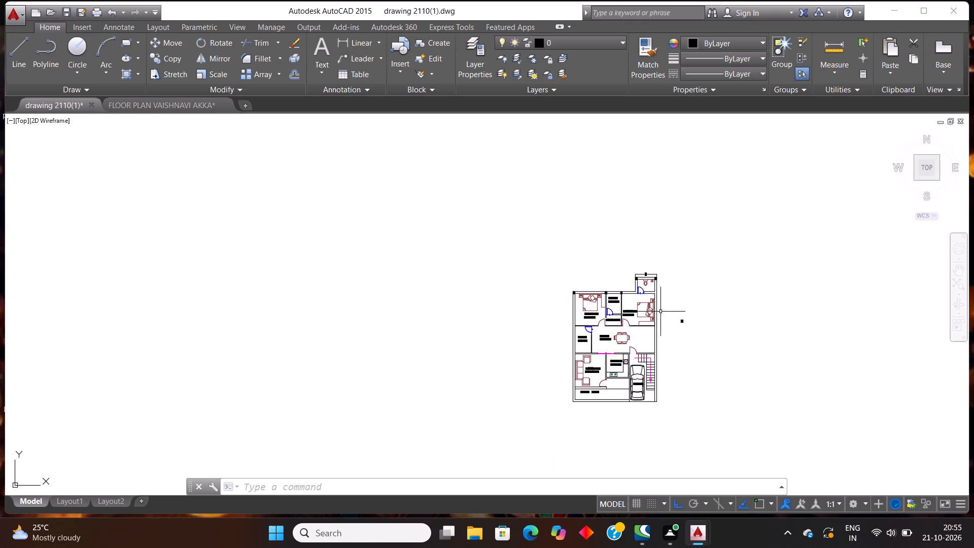
pyautogui.scroll(1, 661, 316)
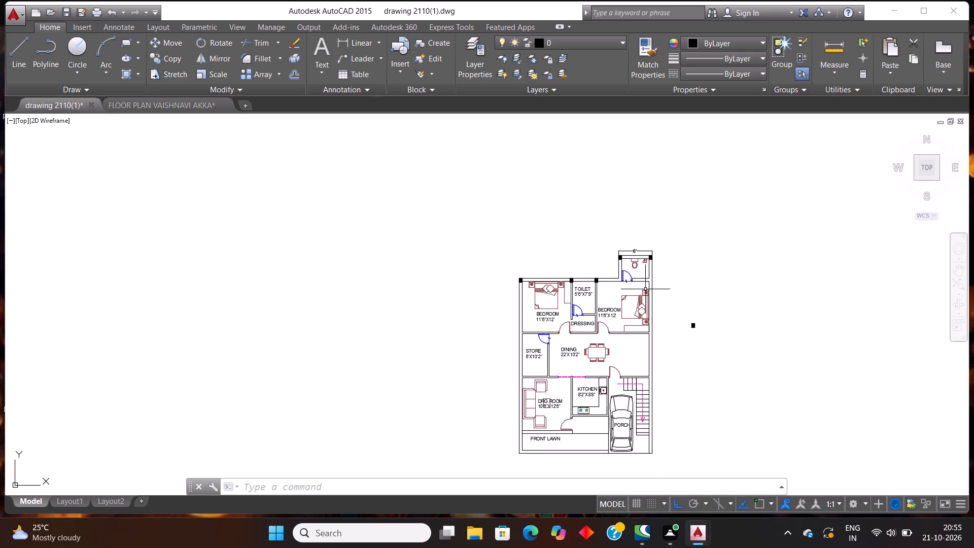
pyautogui.scroll(3, 645, 289)
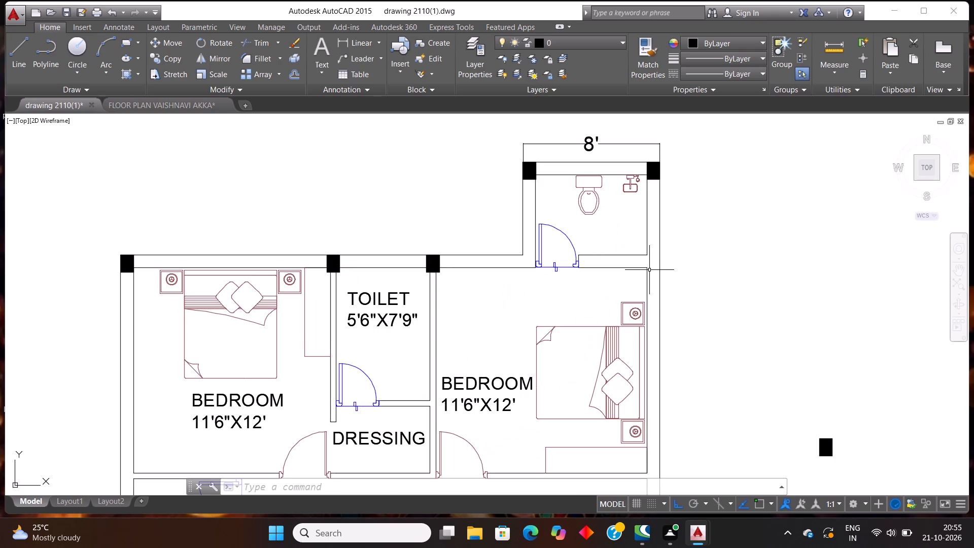
pyautogui.scroll(1, 669, 243)
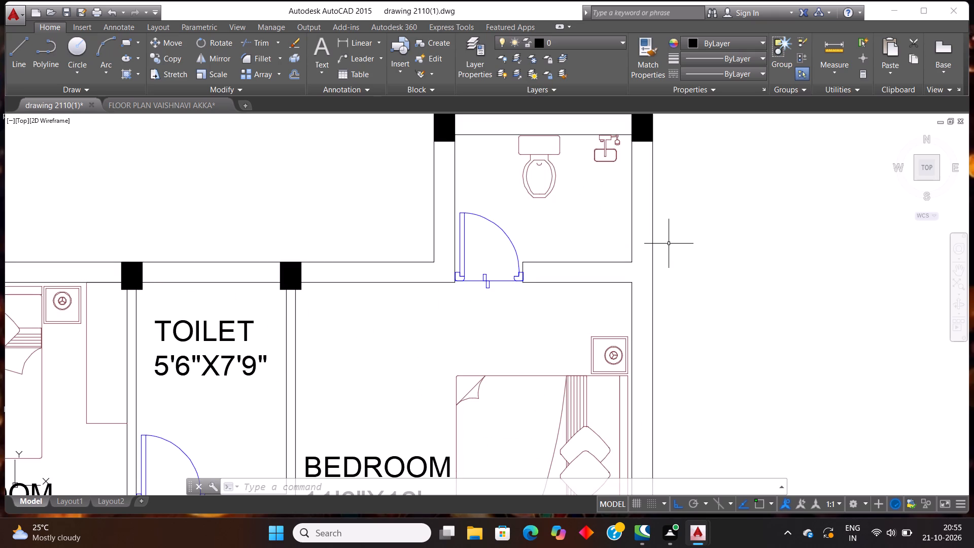
pyautogui.hotkey('ctrl', 'v')
pyautogui.scroll(2, 645, 270)
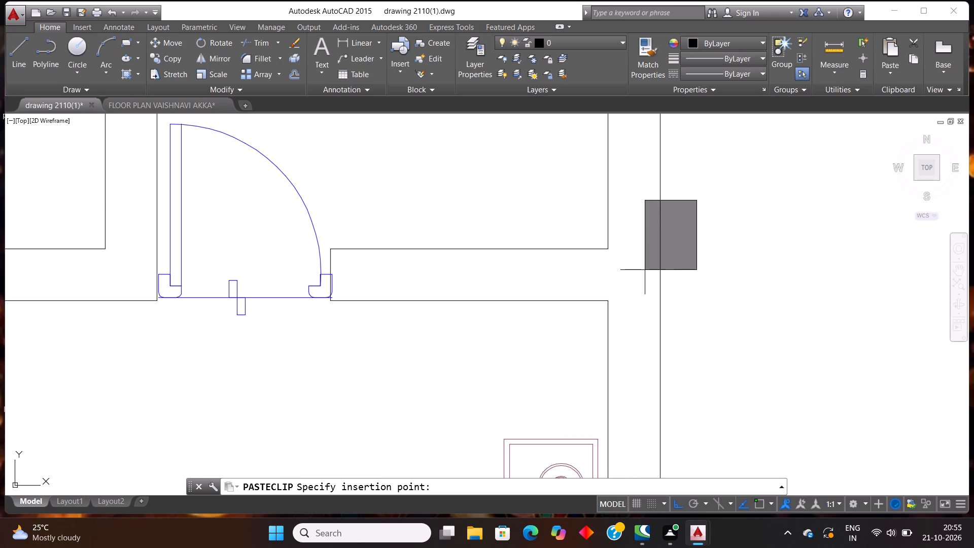
pyautogui.scroll(2, 629, 281)
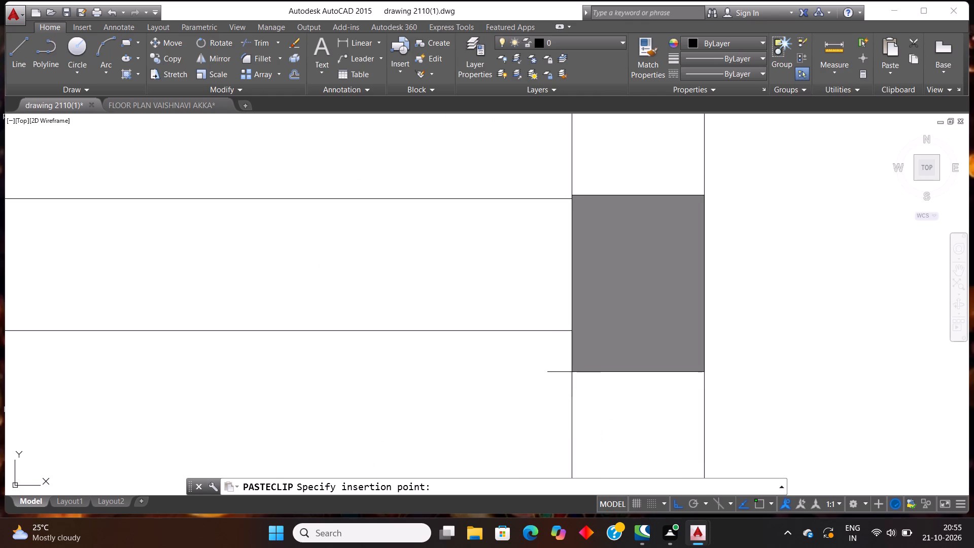
pyautogui.click(572, 372)
# Paste a C1 column on the outer wall where the partition between the bedroom and the store meets it.
pyautogui.scroll(-6, 653, 327)
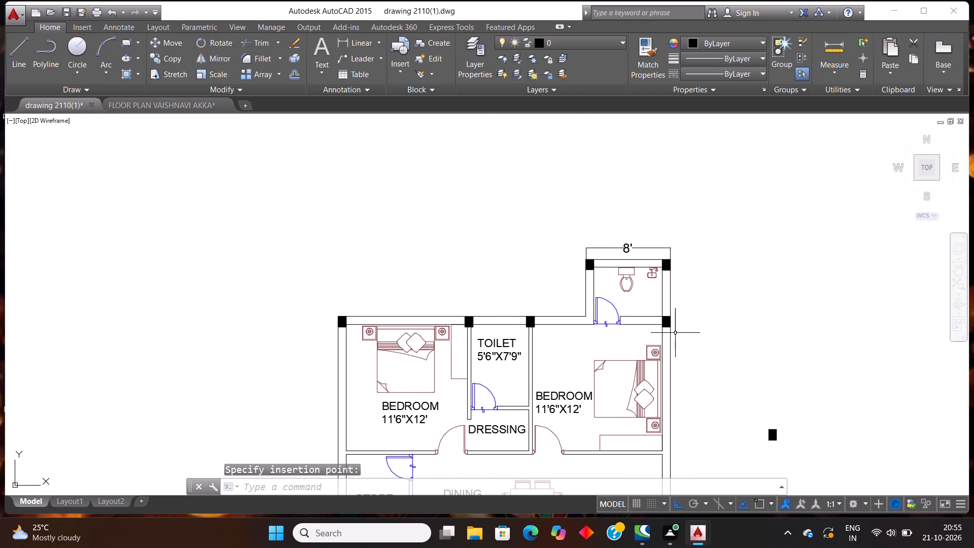
pyautogui.scroll(-2, 597, 311)
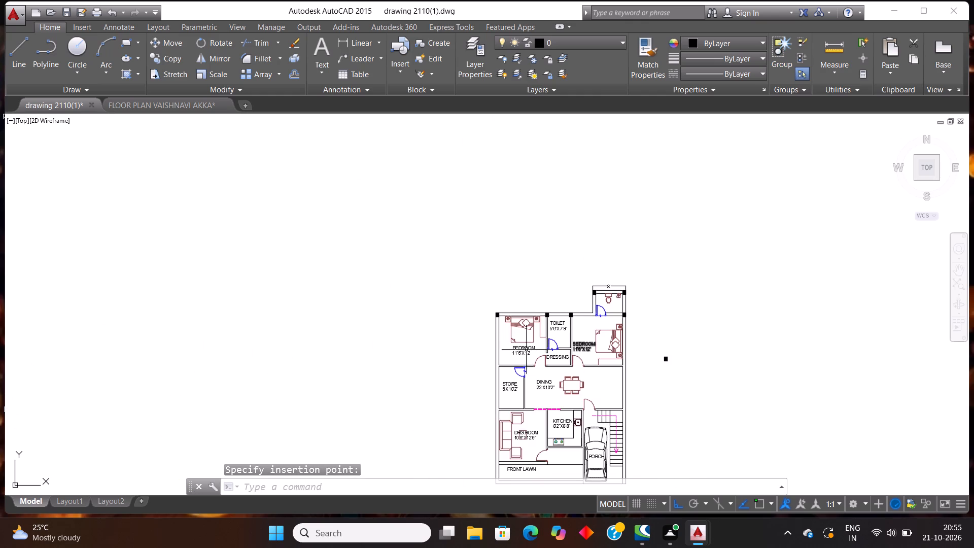
pyautogui.scroll(2, 512, 378)
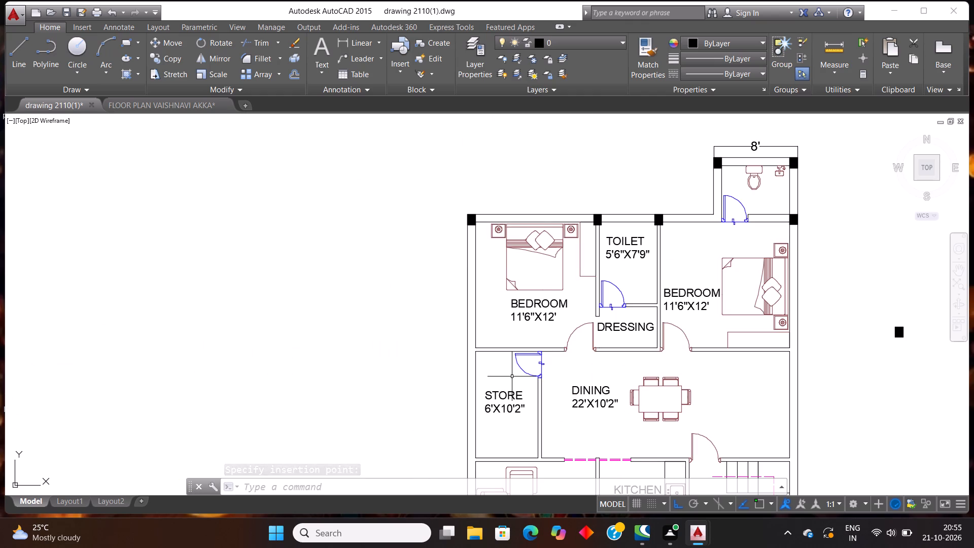
pyautogui.hotkey('ctrl', 'v')
pyautogui.scroll(4, 492, 374)
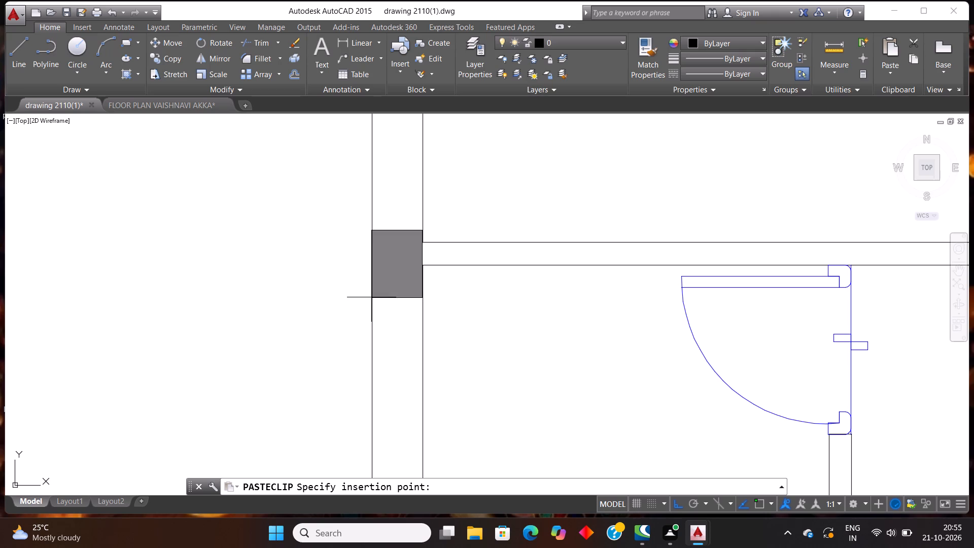
pyautogui.click(371, 294)
# Paste a C1 column on the wall between dressing and dining, beside the jamb of the first bedroom's door.
pyautogui.scroll(-3, 430, 307)
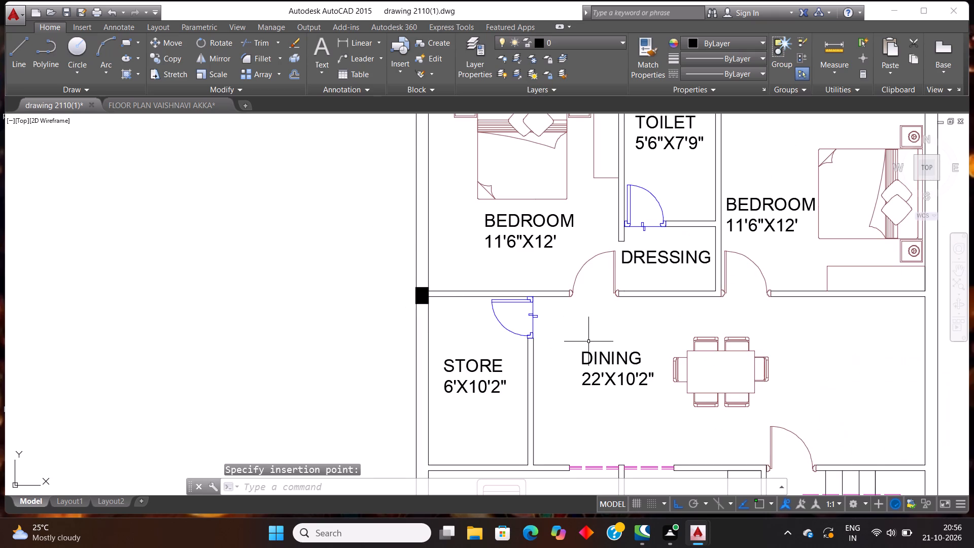
pyautogui.hotkey('ctrl', 'v')
pyautogui.scroll(1, 610, 299)
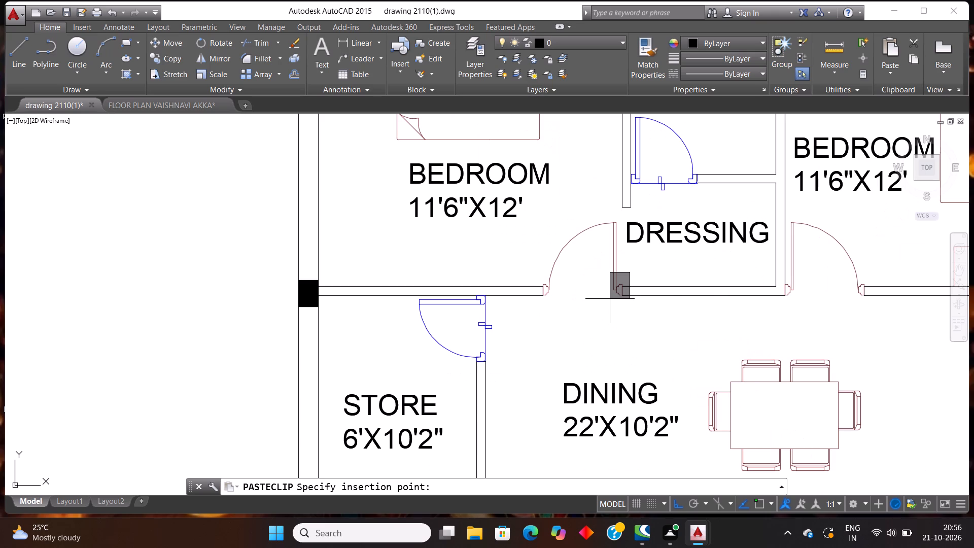
pyautogui.scroll(2, 683, 299)
pyautogui.scroll(1, 604, 299)
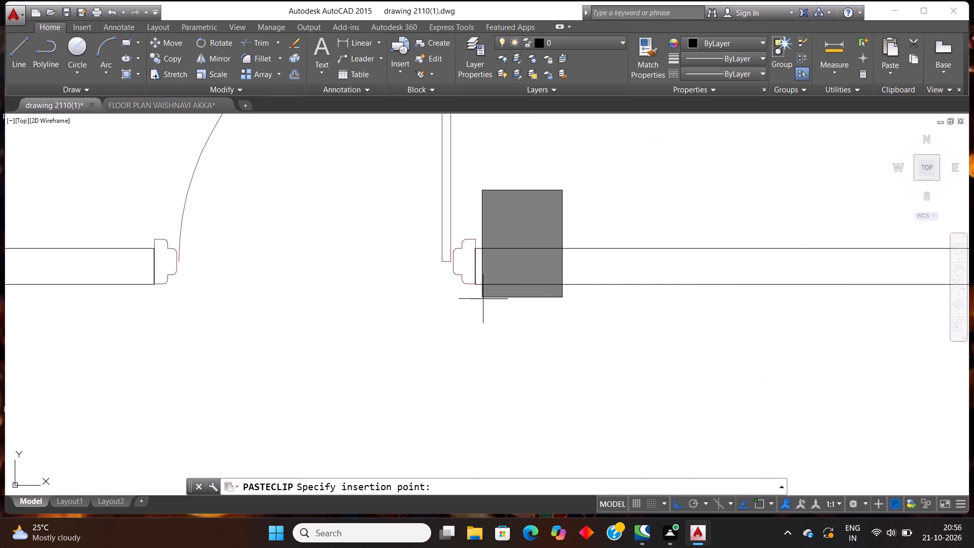
pyautogui.scroll(-3, 492, 307)
pyautogui.click(489, 313)
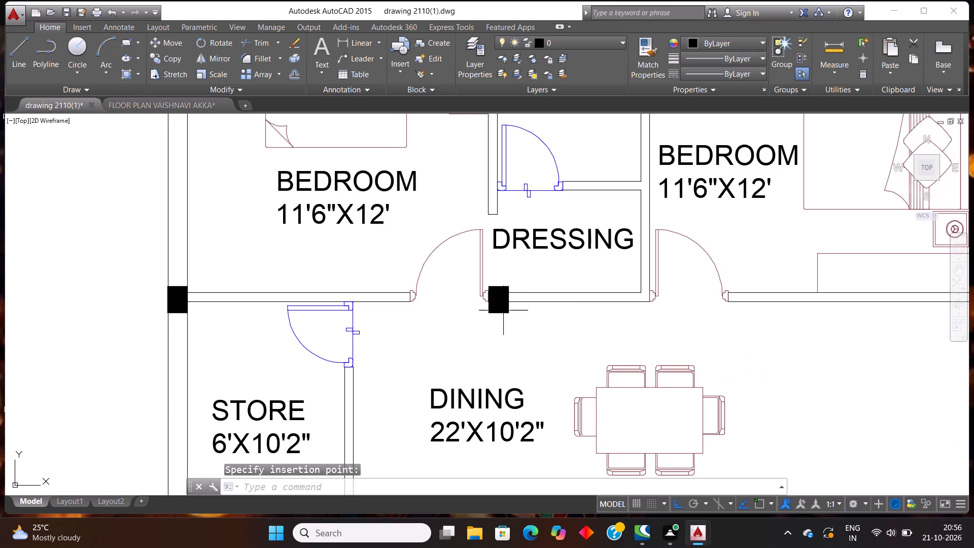
# Paste a C1 column on the opposite outer wall where the partition between the second bedroom and dining meets it.
pyautogui.scroll(-2, 590, 295)
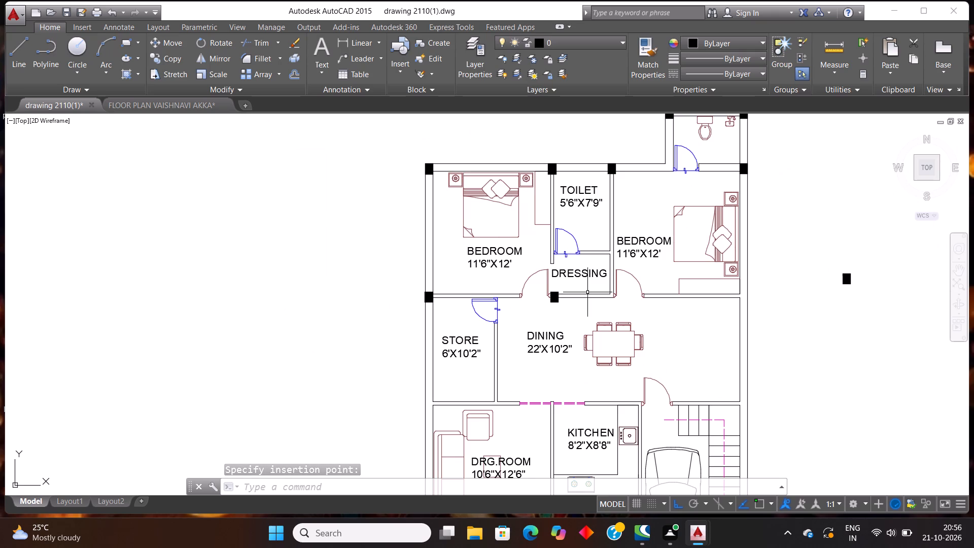
pyautogui.hotkey('ctrl', 'v')
pyautogui.scroll(3, 776, 287)
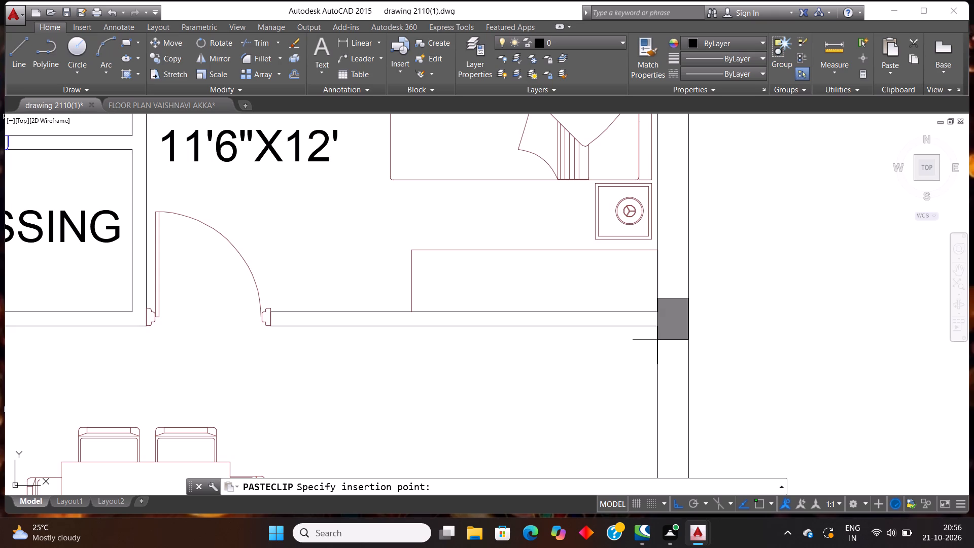
pyautogui.click(657, 340)
# Move the column at the second bedroom and dining partition so that it sits flush with the outer wall face.
pyautogui.scroll(4, 687, 320)
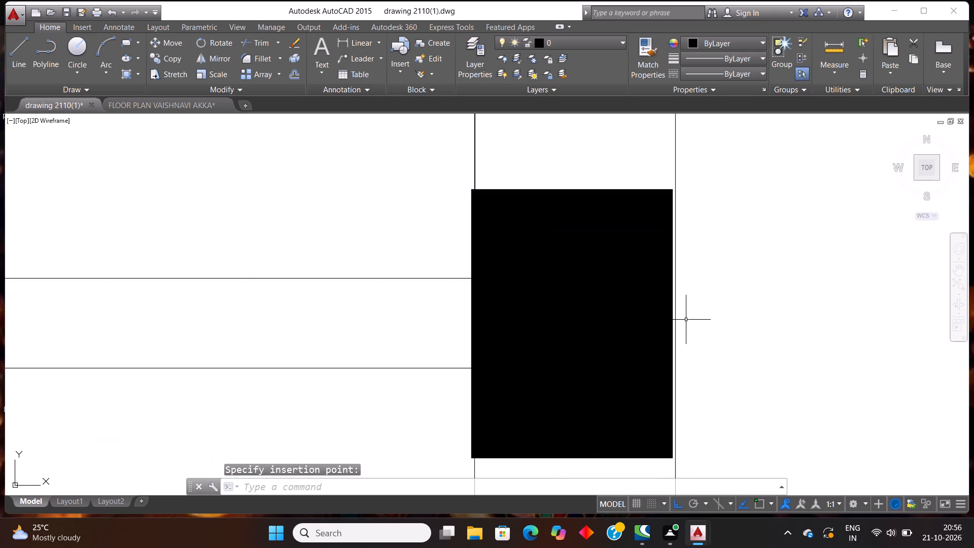
pyautogui.click(629, 264)
pyautogui.click(564, 175)
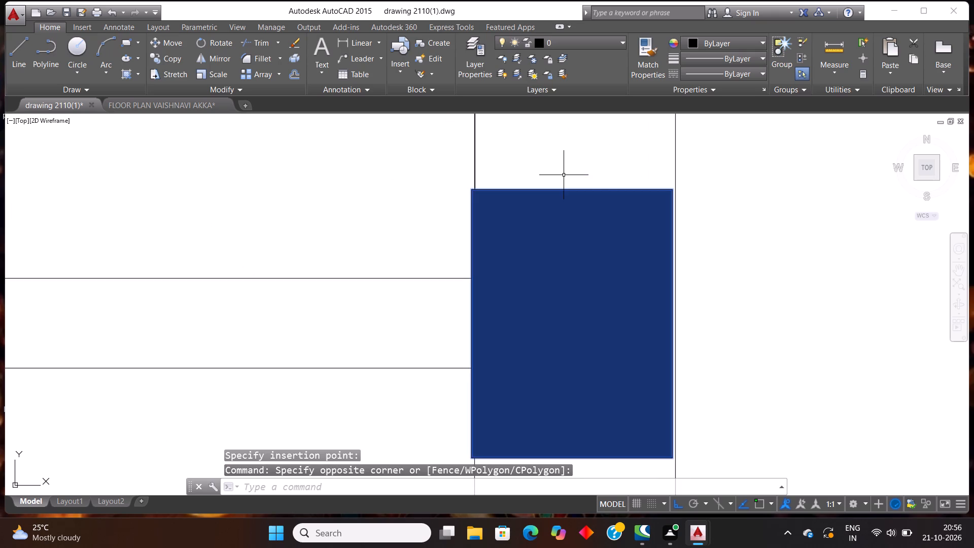
pyautogui.scroll(2, 709, 205)
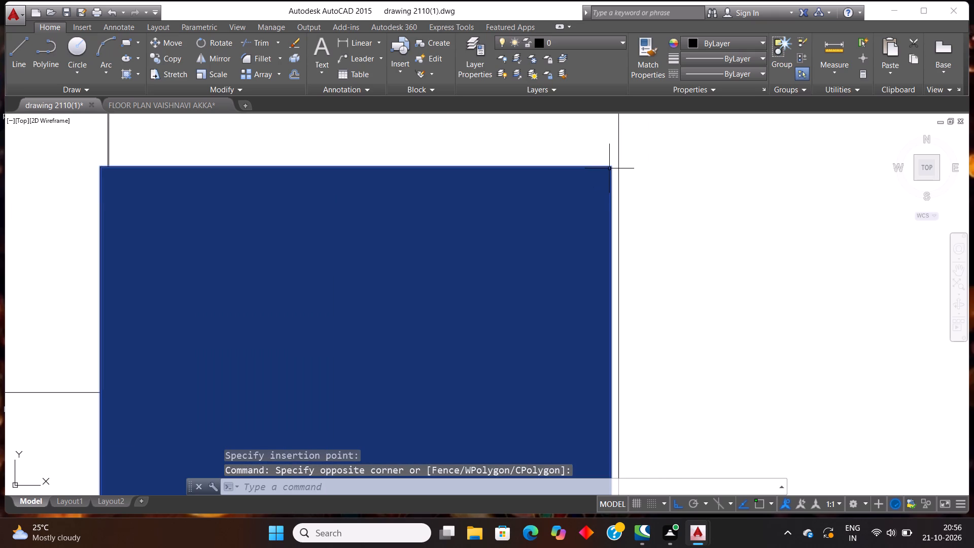
pyautogui.moveTo(609, 167); pyautogui.dragTo(613, 167)
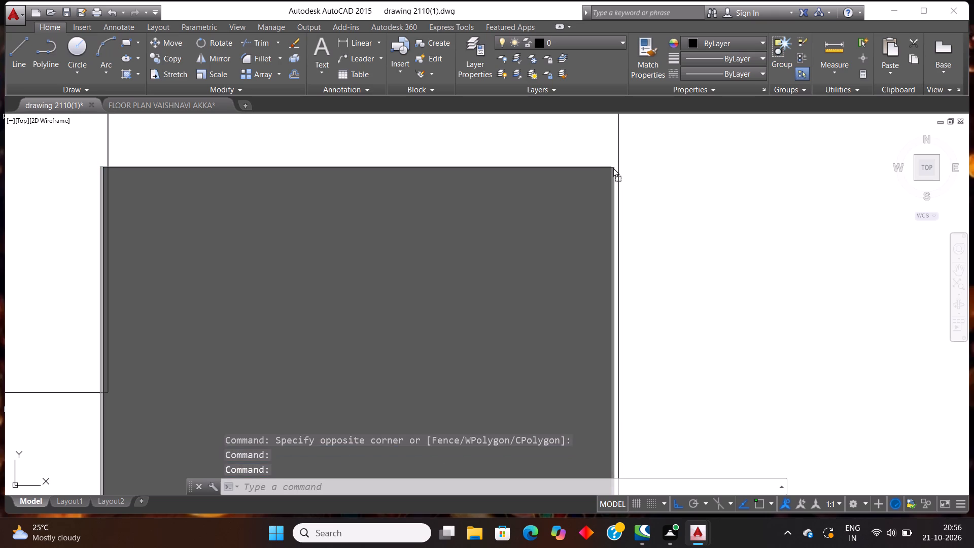
pyautogui.moveTo(613, 167); pyautogui.dragTo(617, 168)
# Paste a C1 column on the outer wall where the partition between the store and the drawing room meets it.
pyautogui.scroll(-6, 714, 195)
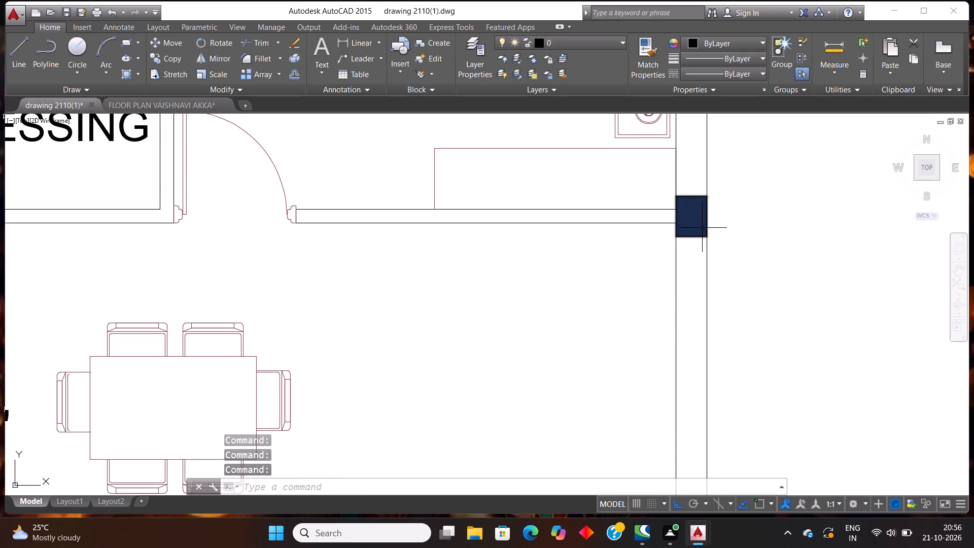
pyautogui.scroll(-4, 702, 229)
pyautogui.scroll(2, 530, 325)
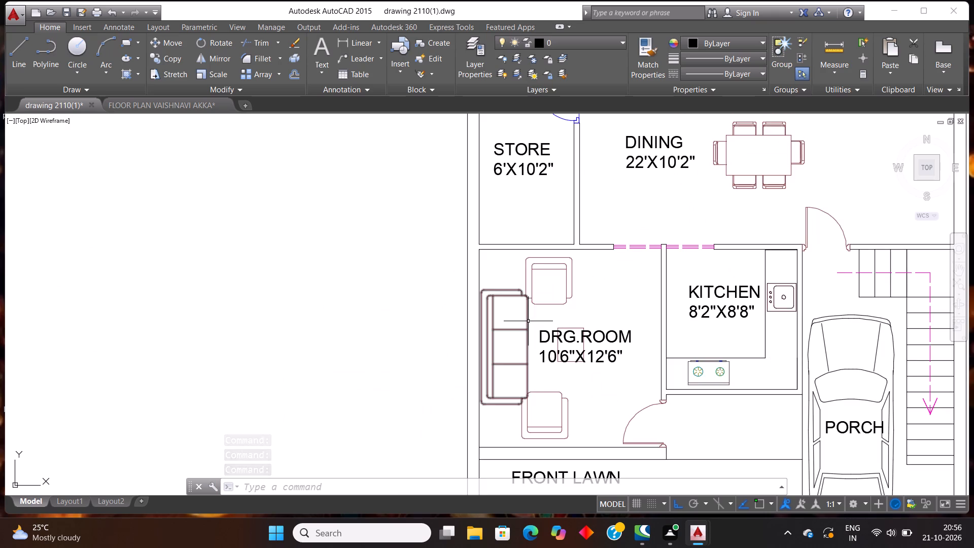
pyautogui.hotkey('ctrl', 'v')
pyautogui.scroll(2, 466, 239)
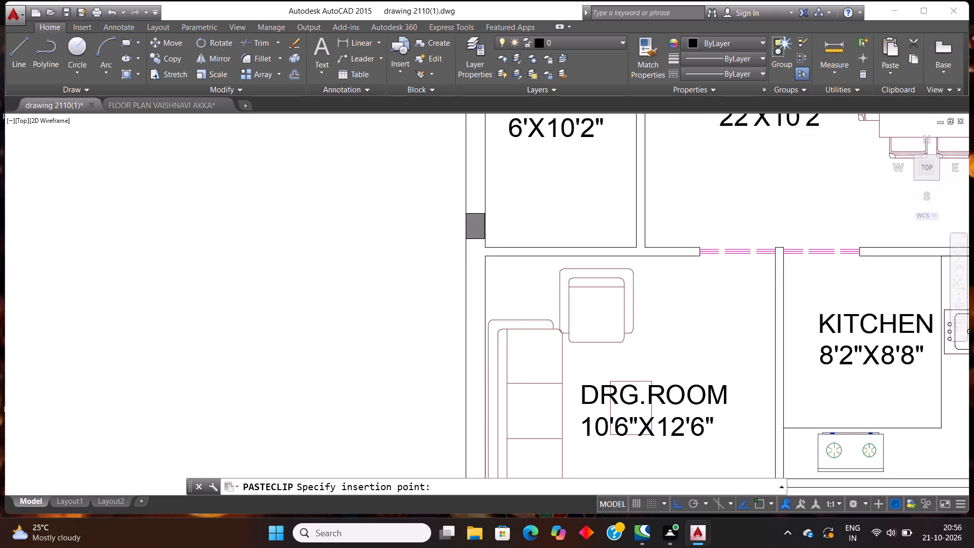
pyautogui.scroll(2, 462, 267)
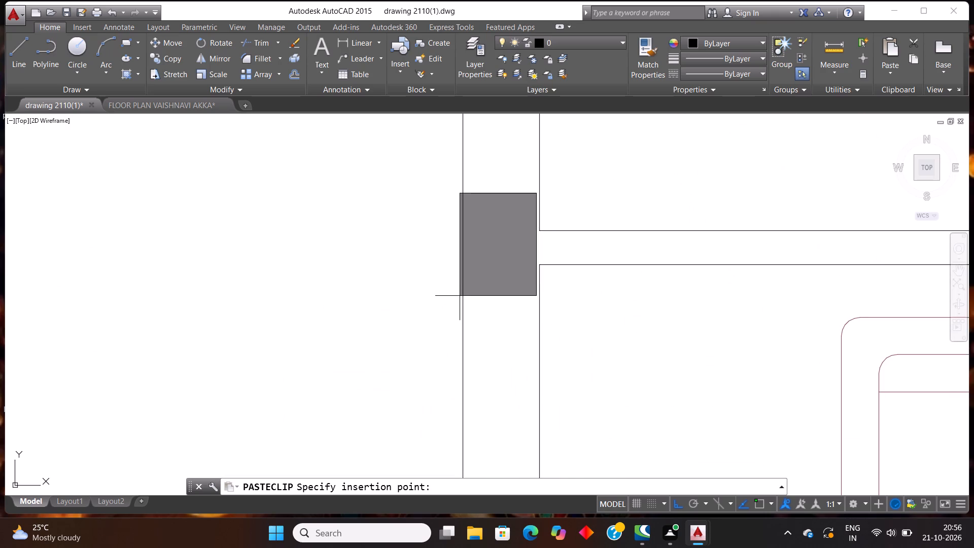
pyautogui.click(463, 296)
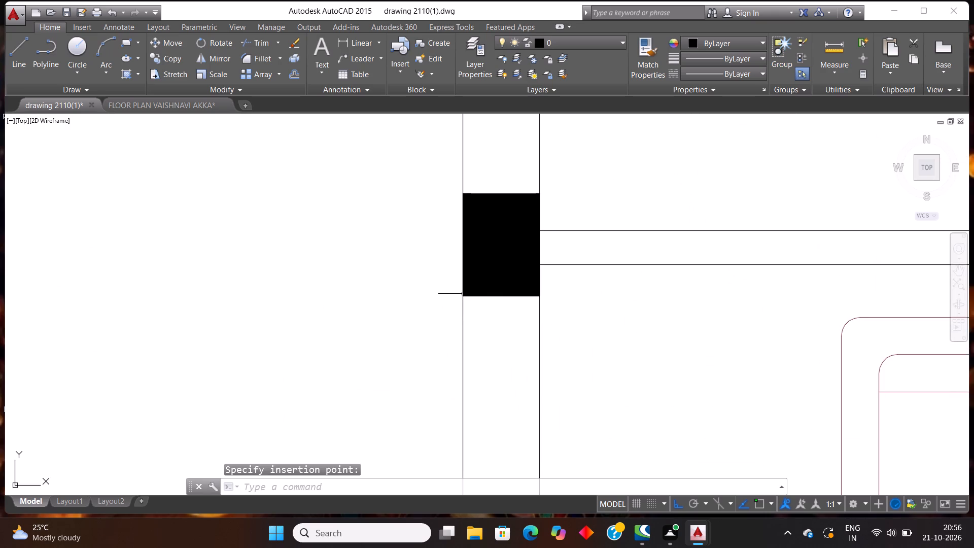
pyautogui.scroll(-2, 461, 285)
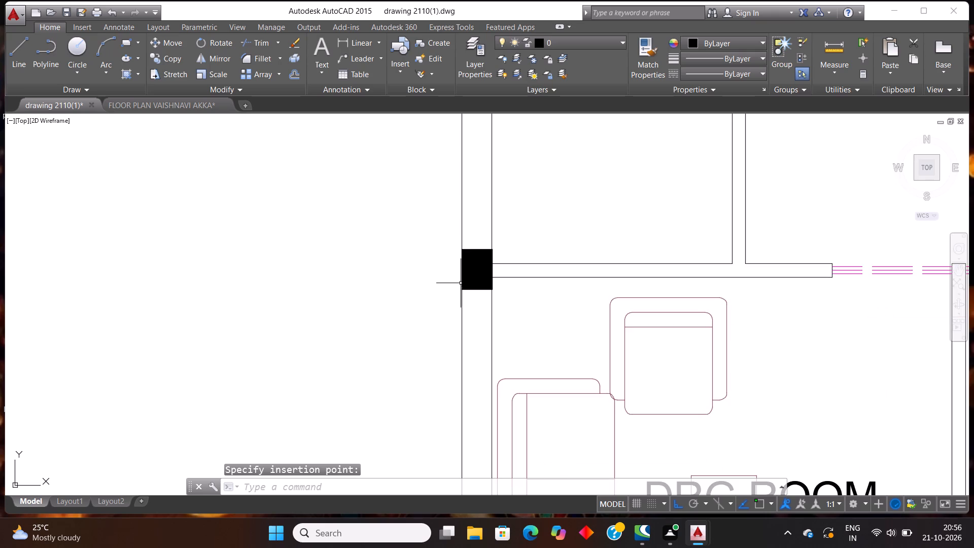
pyautogui.scroll(-2, 463, 281)
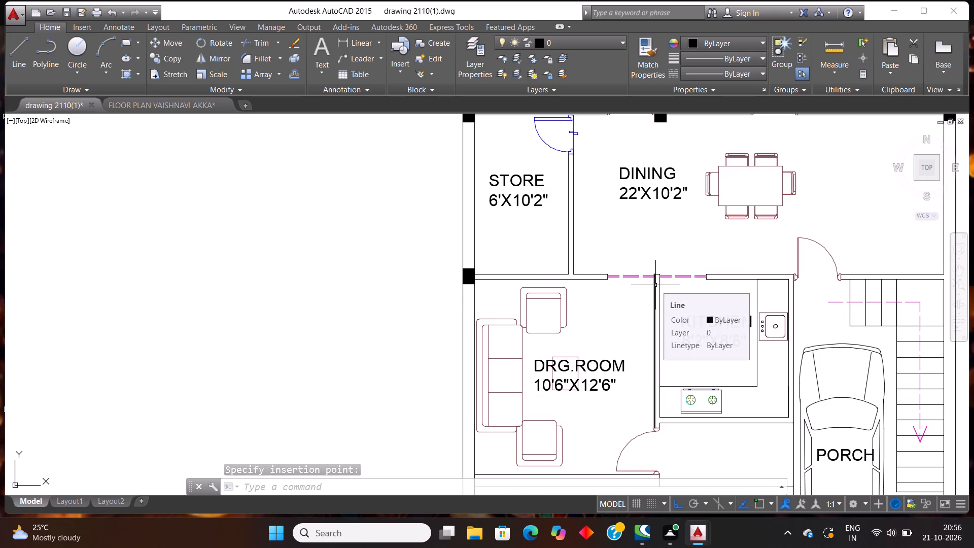
pyautogui.scroll(-1, 653, 285)
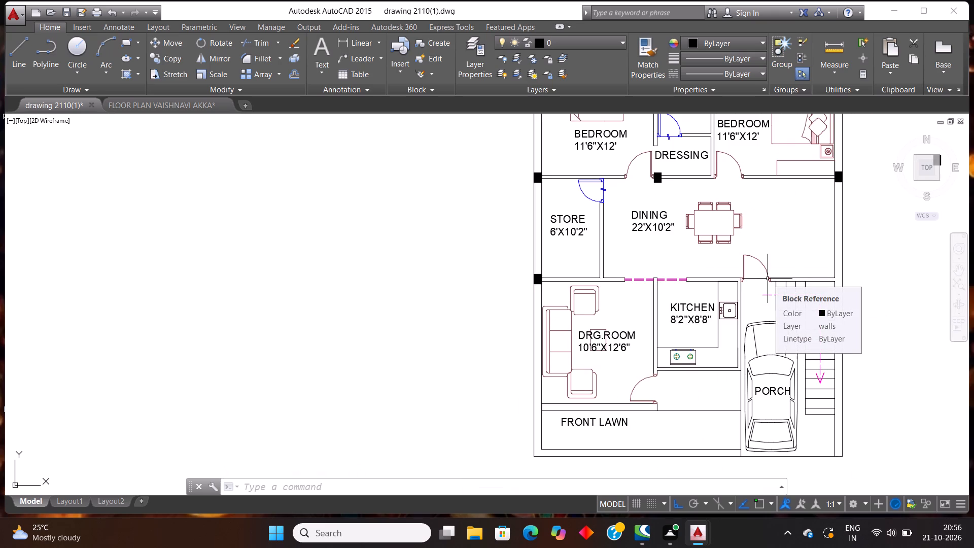
# Paste a C1 column centred on the end of the wall between the drawing room and kitchen, where it meets the dining opening.
pyautogui.hotkey('ctrl', 'v')
pyautogui.scroll(1, 725, 262)
pyautogui.scroll(2, 638, 287)
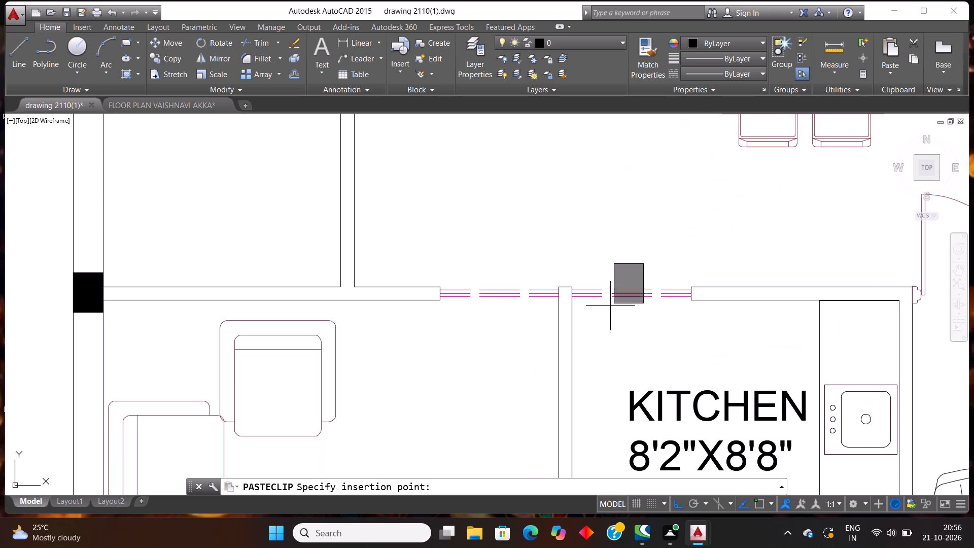
pyautogui.scroll(2, 553, 330)
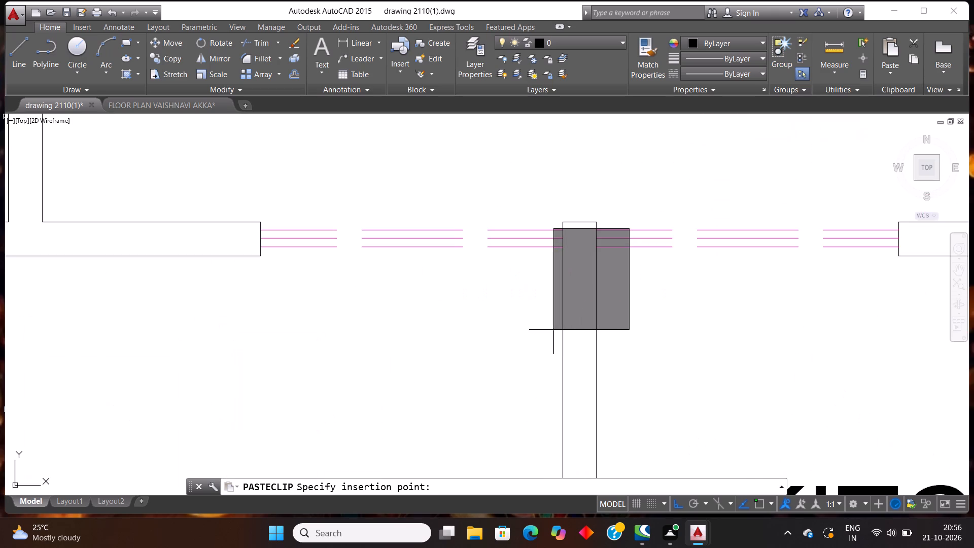
pyautogui.scroll(1, 553, 330)
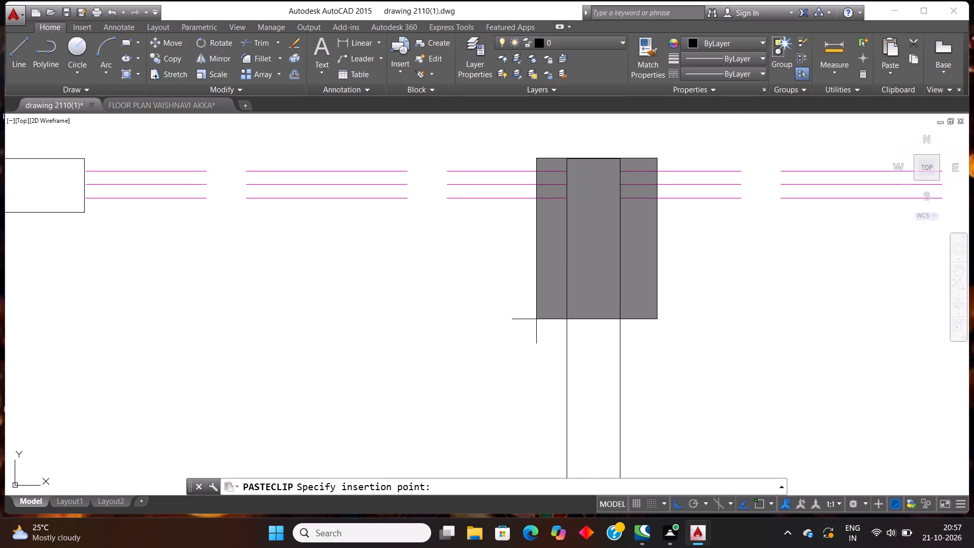
pyautogui.click(536, 319)
# Paste a C1 column at the kitchen's corner beside the jamb of the door between dining and the porch.
pyautogui.scroll(-3, 554, 315)
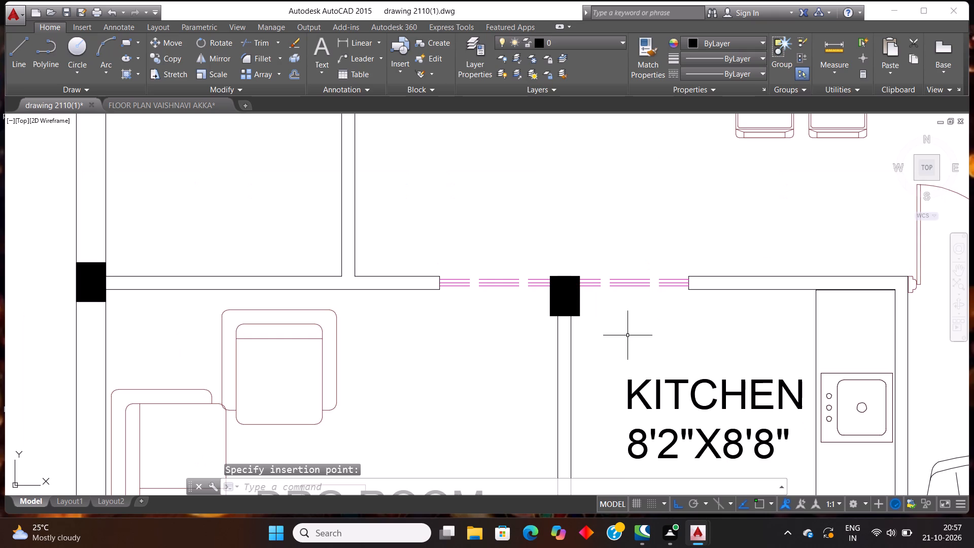
pyautogui.hotkey('ctrl', 'v')
pyautogui.scroll(-2, 628, 333)
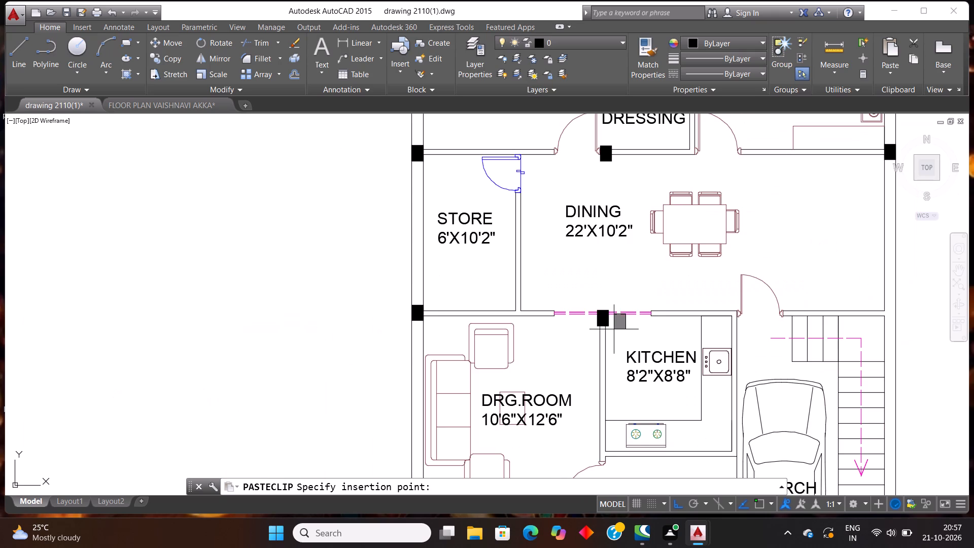
pyautogui.scroll(1, 762, 326)
pyautogui.scroll(3, 713, 324)
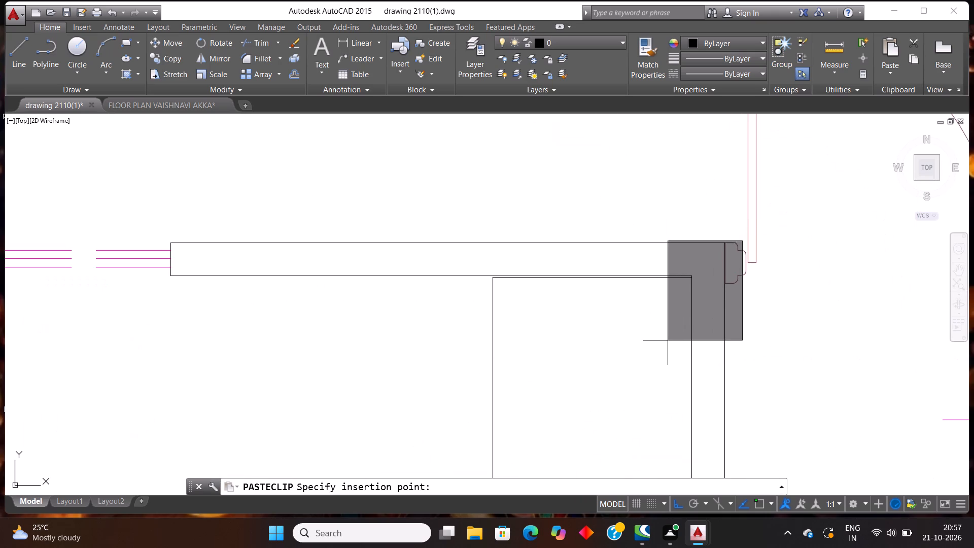
pyautogui.scroll(1, 657, 344)
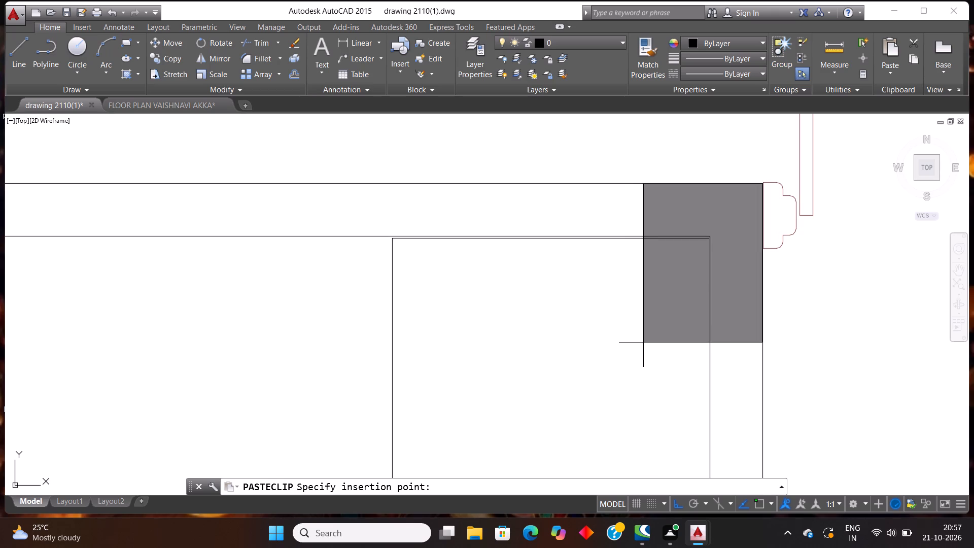
pyautogui.click(643, 342)
# Paste a C1 column on the outer wall where the partition between dining and the staircase meets it.
pyautogui.scroll(-2, 555, 324)
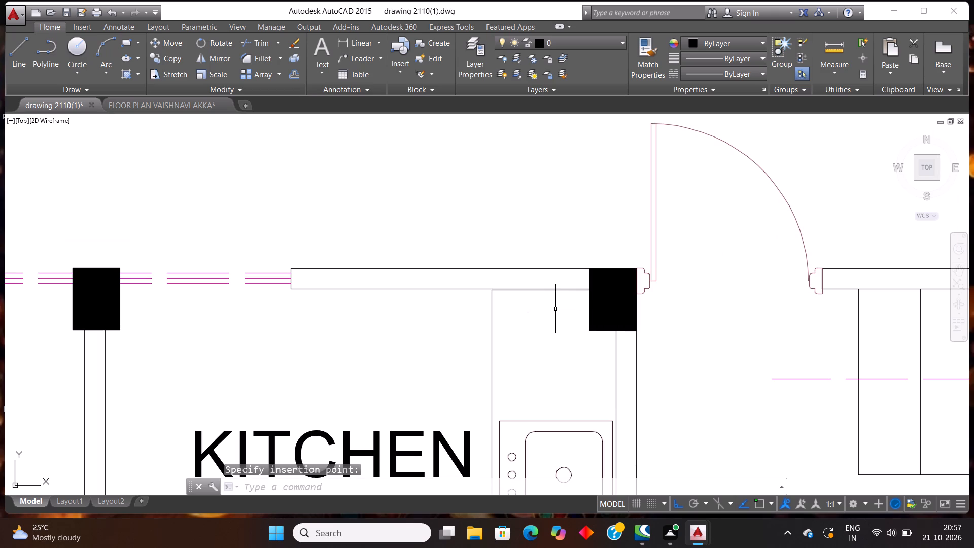
pyautogui.scroll(-4, 557, 307)
pyautogui.scroll(1, 693, 327)
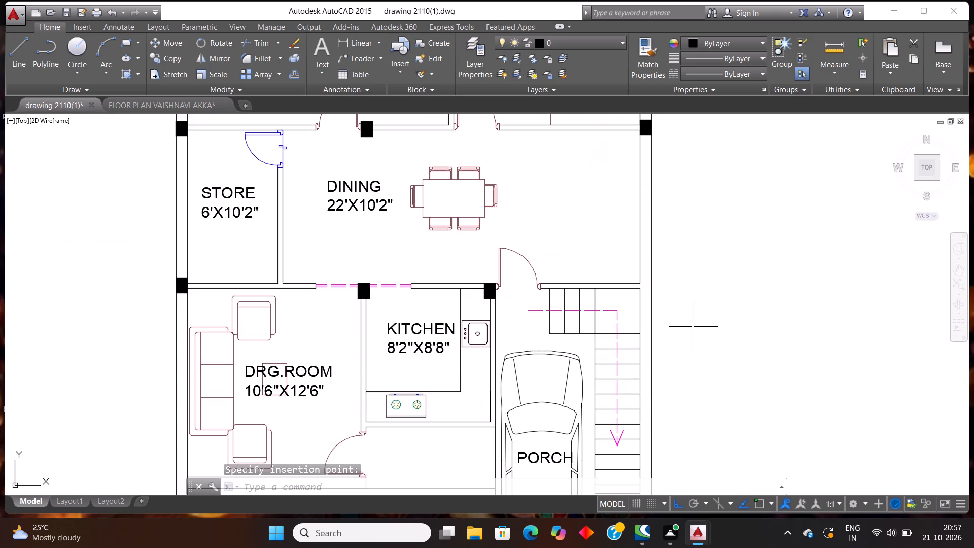
pyautogui.hotkey('ctrl', 'v')
pyautogui.scroll(2, 664, 280)
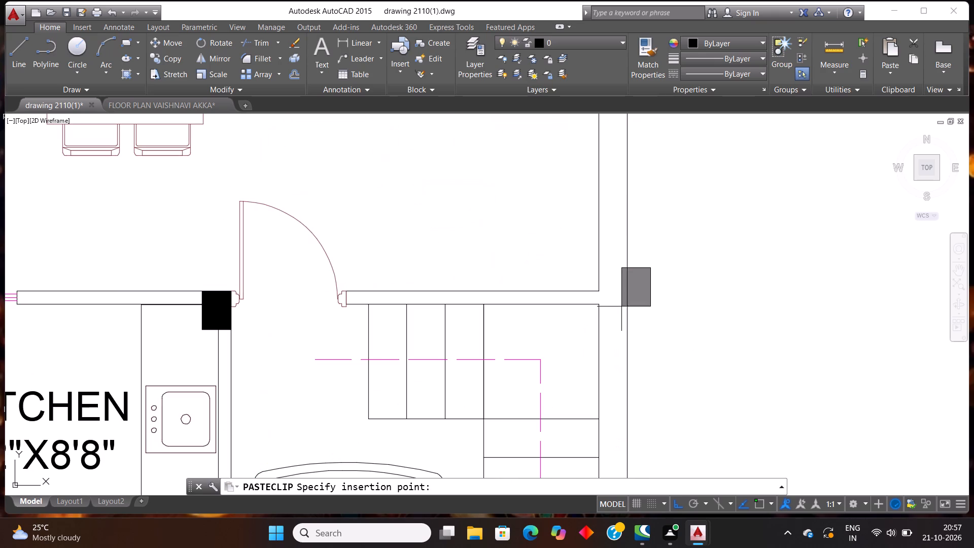
pyautogui.scroll(1, 606, 328)
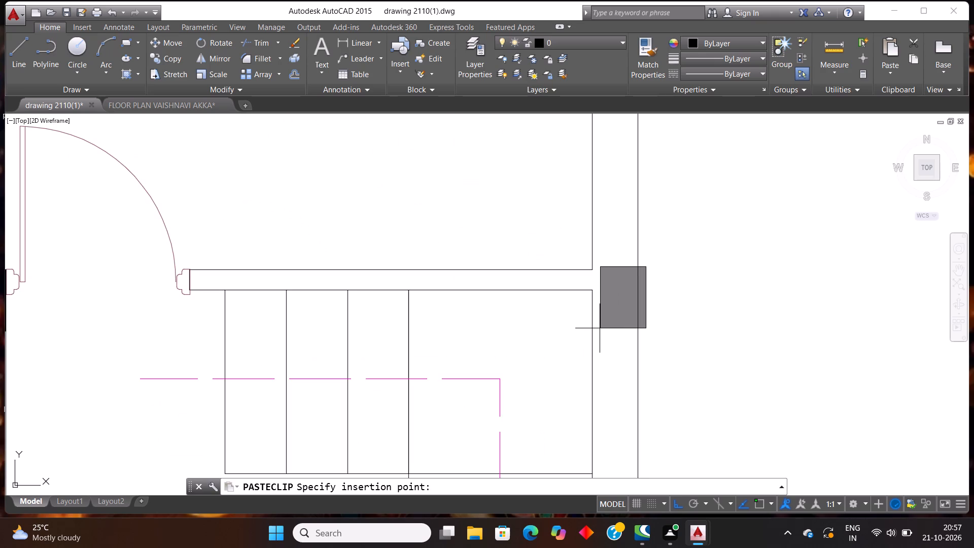
pyautogui.click(592, 331)
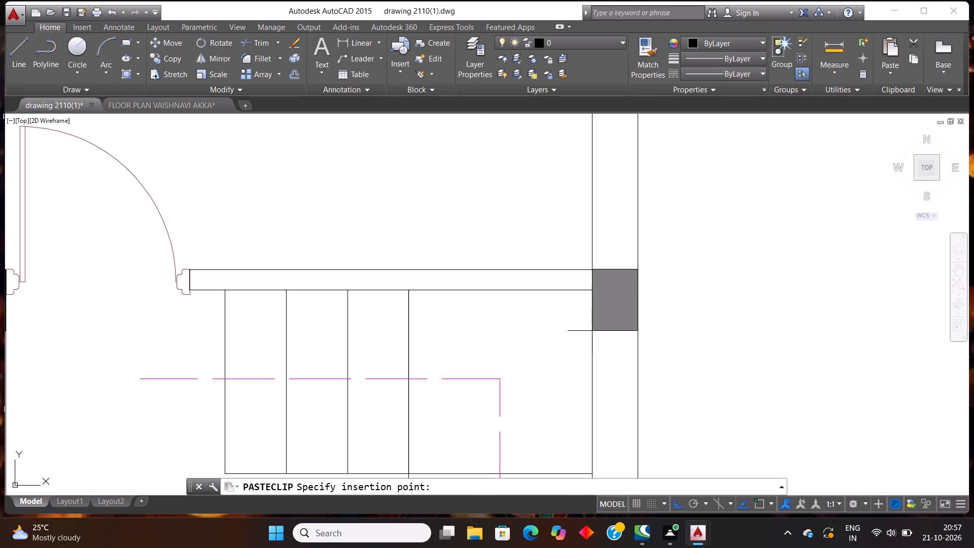
# Paste a C1 column at the outer front corner of the front lawn, flush with both outer wall faces.
pyautogui.scroll(-2, 612, 297)
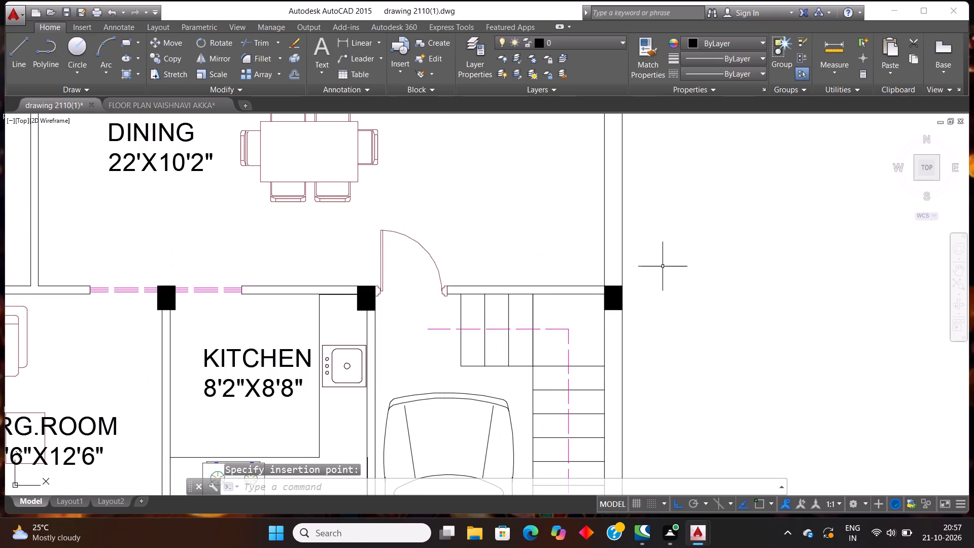
pyautogui.scroll(-3, 663, 266)
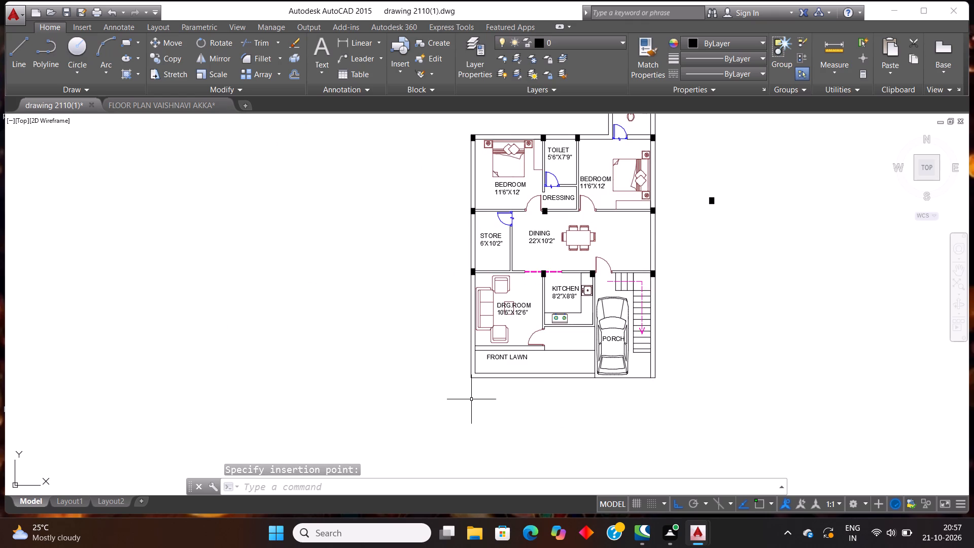
pyautogui.scroll(2, 472, 398)
pyautogui.hotkey('ctrl', 'v')
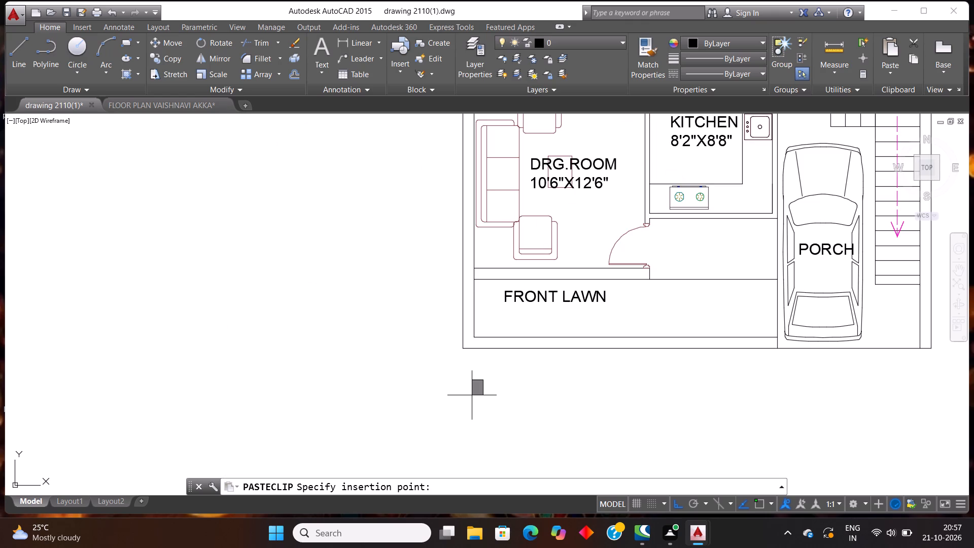
pyautogui.scroll(4, 476, 330)
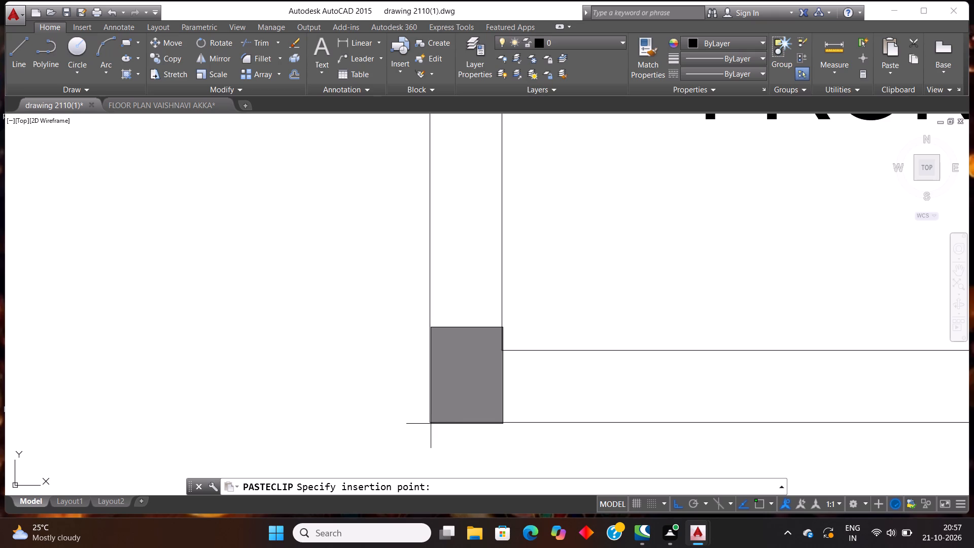
pyautogui.click(430, 423)
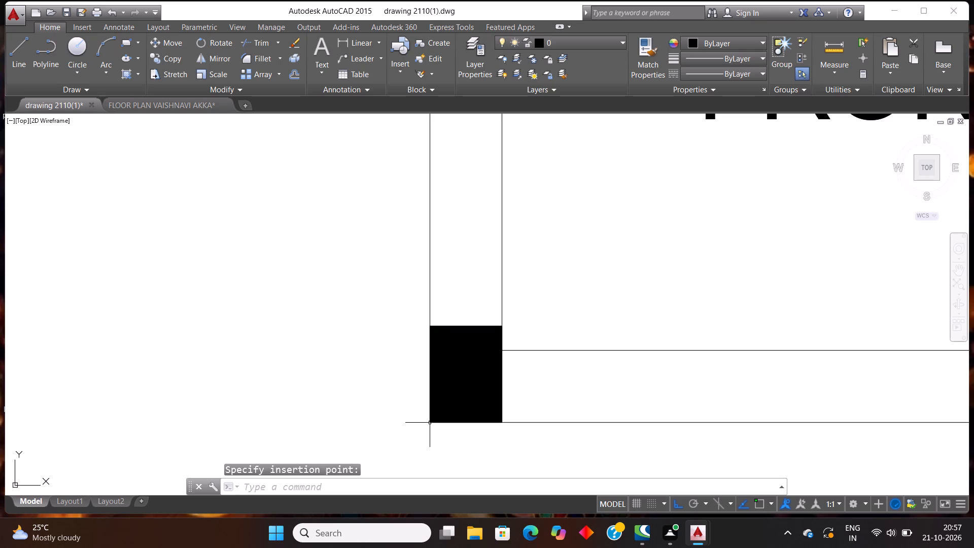
# Paste a C1 column at the end of the front lawn's boundary wall where it meets the porch.
pyautogui.scroll(-6, 471, 382)
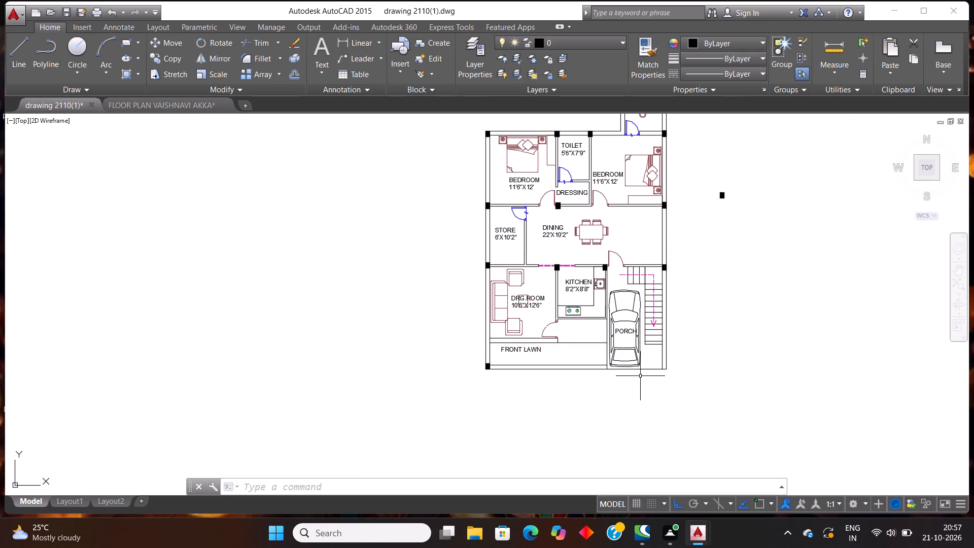
pyautogui.hotkey('ctrl', 'v')
pyautogui.scroll(2, 585, 382)
pyautogui.scroll(2, 633, 353)
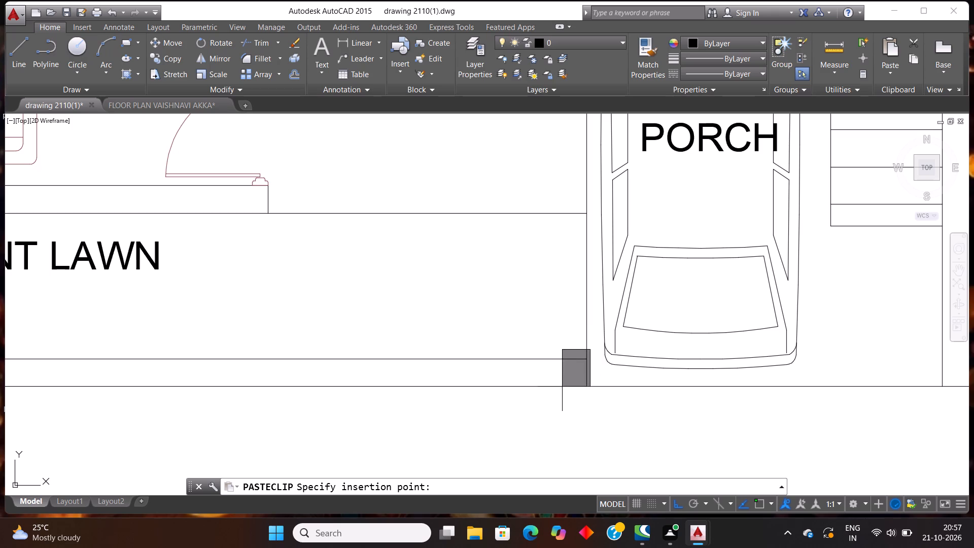
pyautogui.scroll(2, 558, 383)
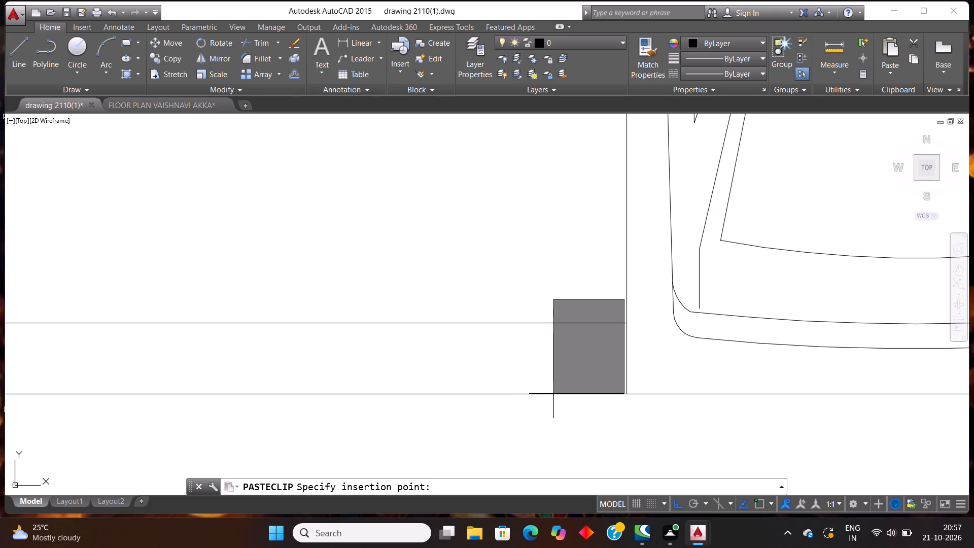
pyautogui.click(555, 394)
# Paste a C1 column at the porch's outer front corner, at the end of the outer wall beside the stairs.
pyautogui.scroll(-3, 435, 329)
pyautogui.scroll(-2, 503, 322)
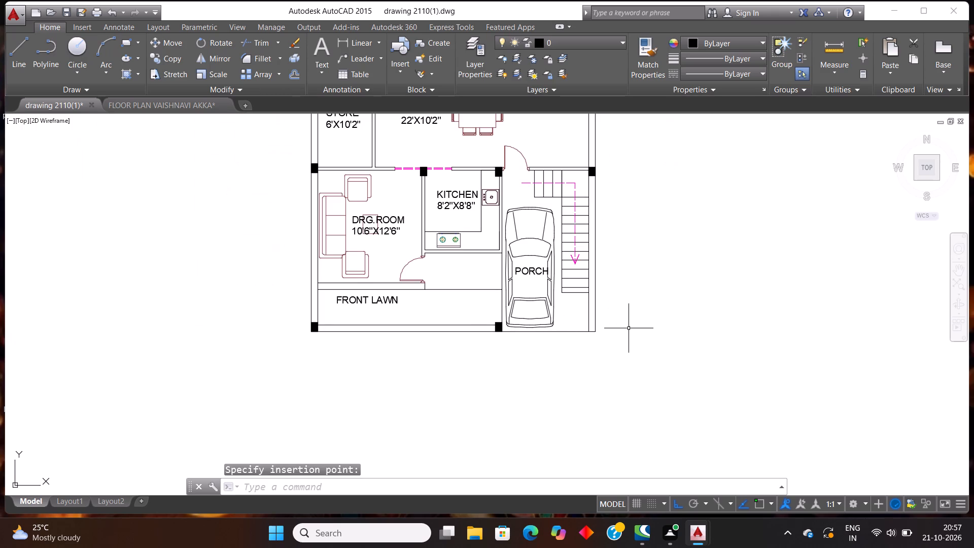
pyautogui.hotkey('ctrl', 'v')
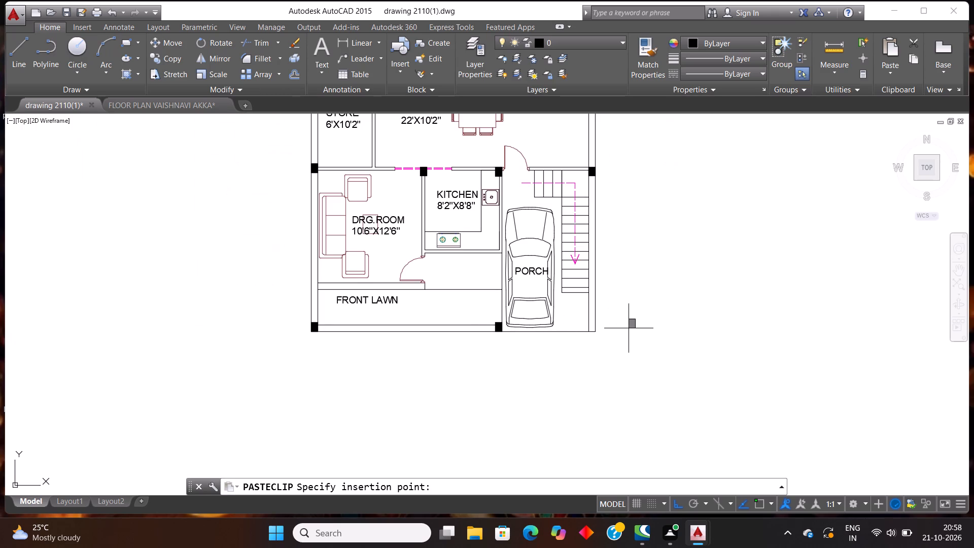
pyautogui.scroll(2, 629, 326)
pyautogui.scroll(3, 528, 341)
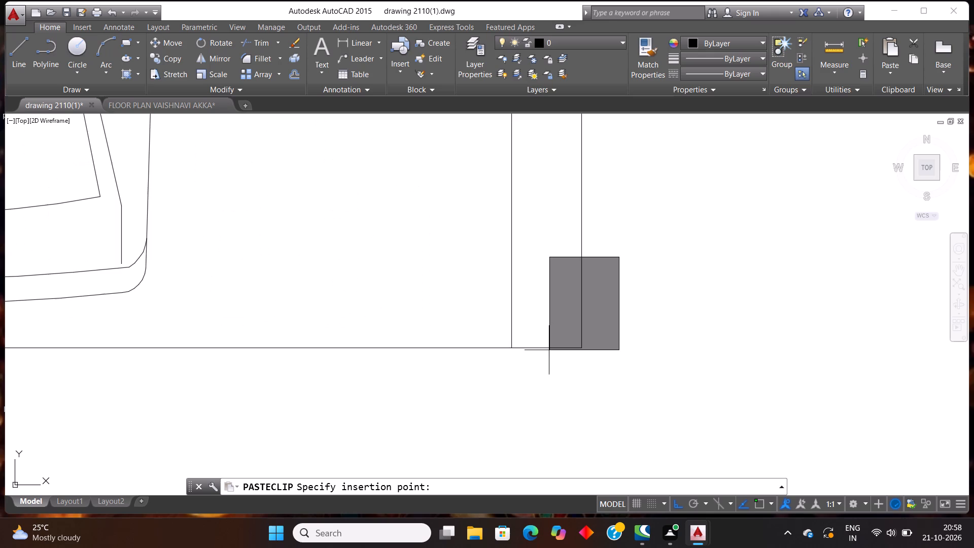
pyautogui.scroll(3, 490, 334)
pyautogui.scroll(-2, 532, 361)
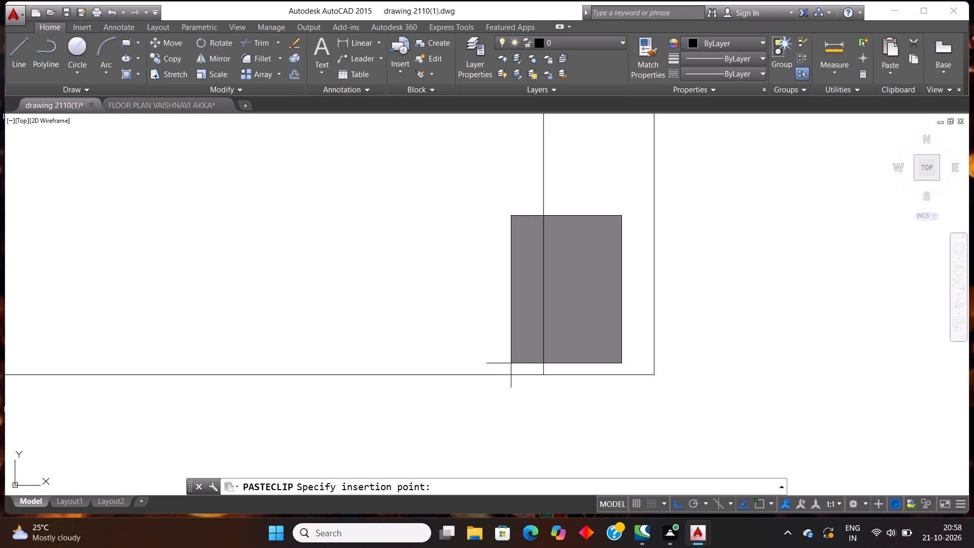
pyautogui.scroll(1, 524, 360)
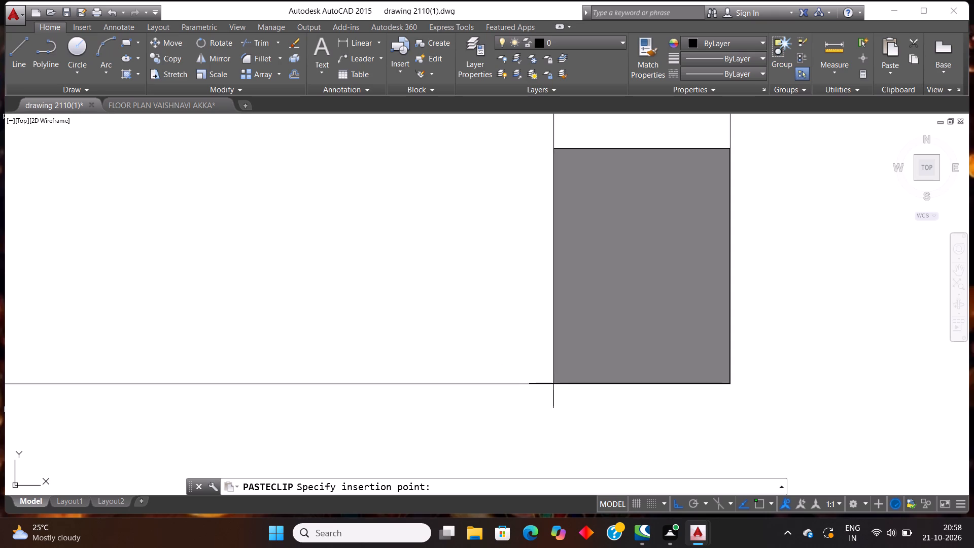
pyautogui.click(553, 384)
# Delete the spare column block lying outside the floor plan.
pyautogui.scroll(-3, 557, 383)
pyautogui.scroll(-6, 627, 402)
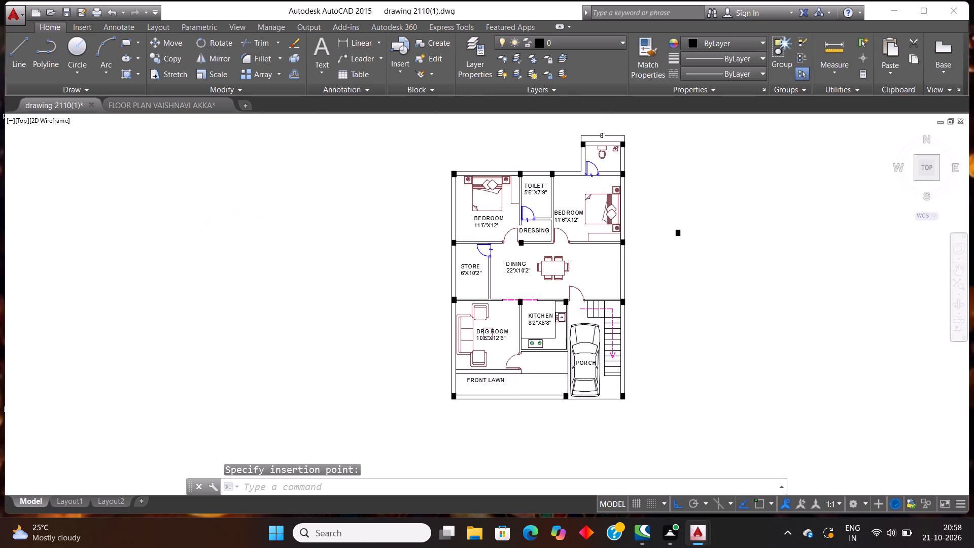
pyautogui.click(673, 314)
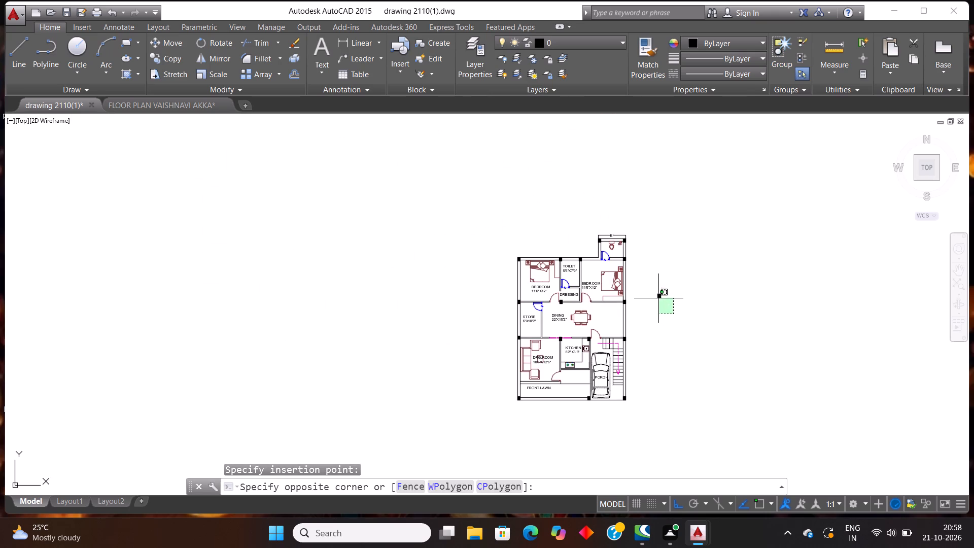
pyautogui.click(656, 296)
pyautogui.press('Delete')
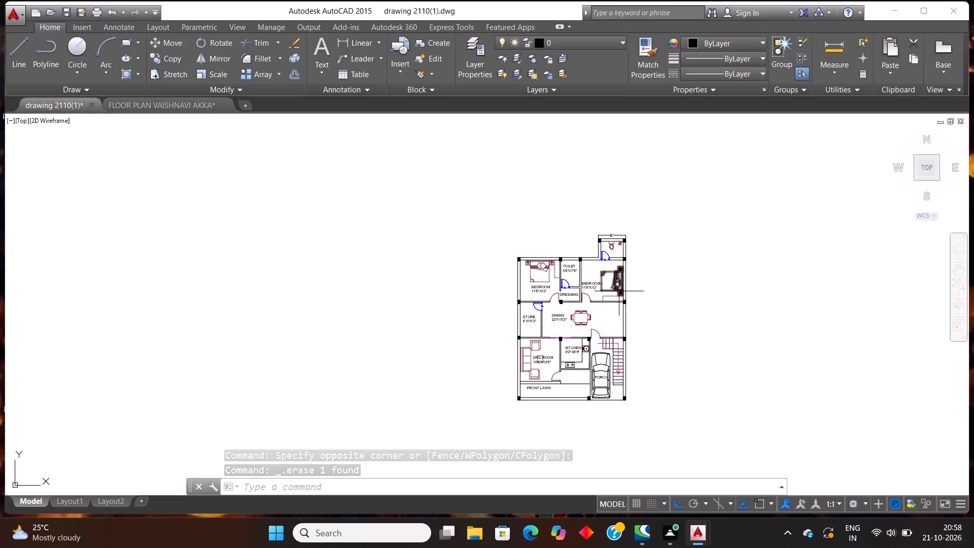
# Draw a short line crossing the outer wall of the toilet attached to the second bedroom, between its corner column and the WC.
pyautogui.scroll(5, 613, 241)
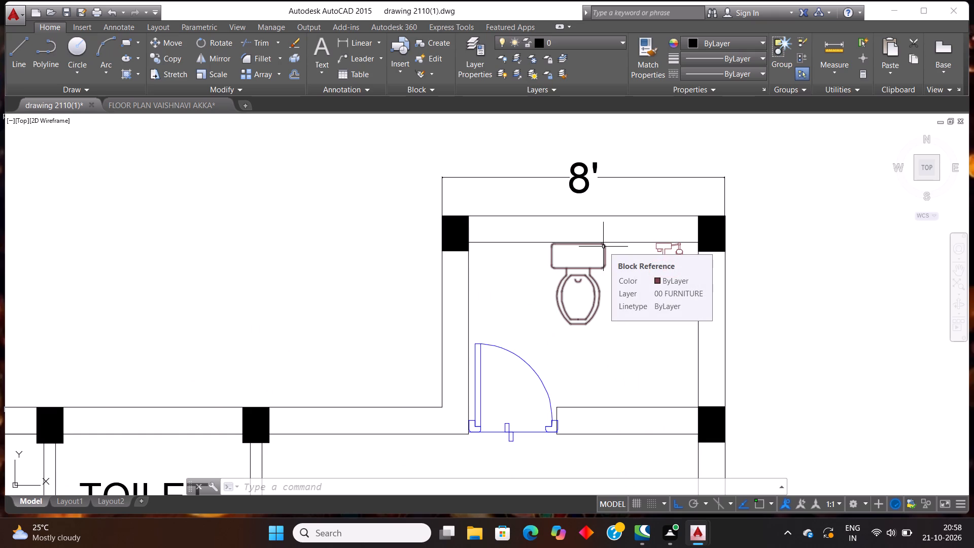
pyautogui.press('l')
pyautogui.press('Return')
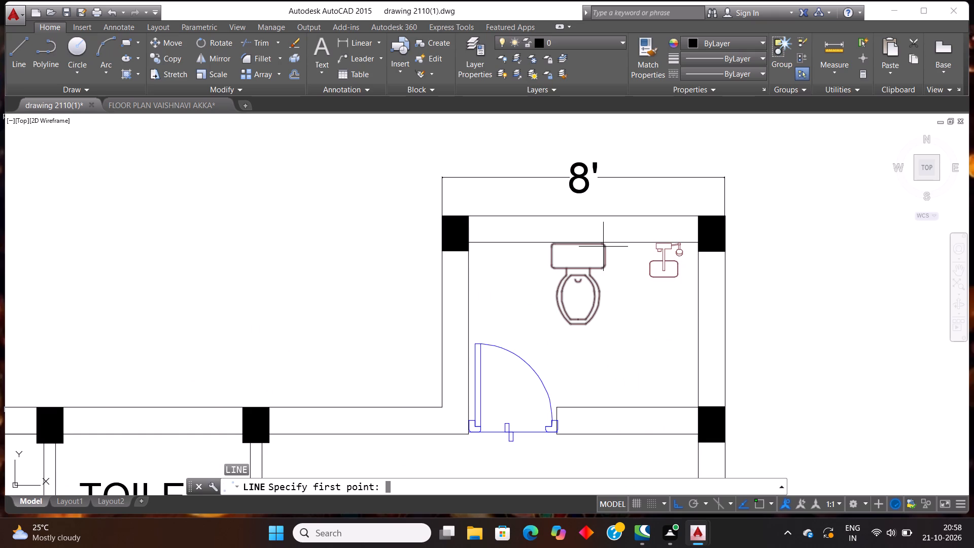
pyautogui.click(495, 250)
pyautogui.click(489, 196)
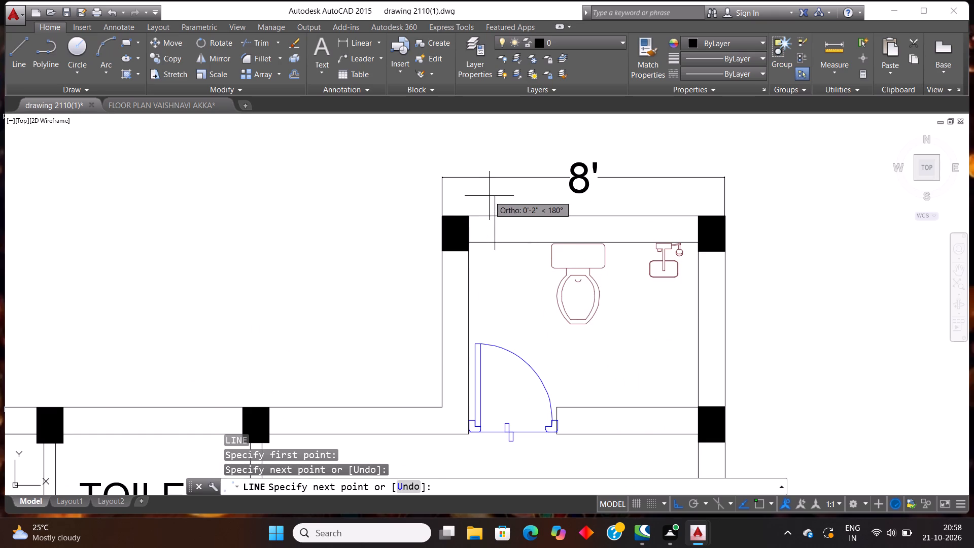
pyautogui.press('Escape')
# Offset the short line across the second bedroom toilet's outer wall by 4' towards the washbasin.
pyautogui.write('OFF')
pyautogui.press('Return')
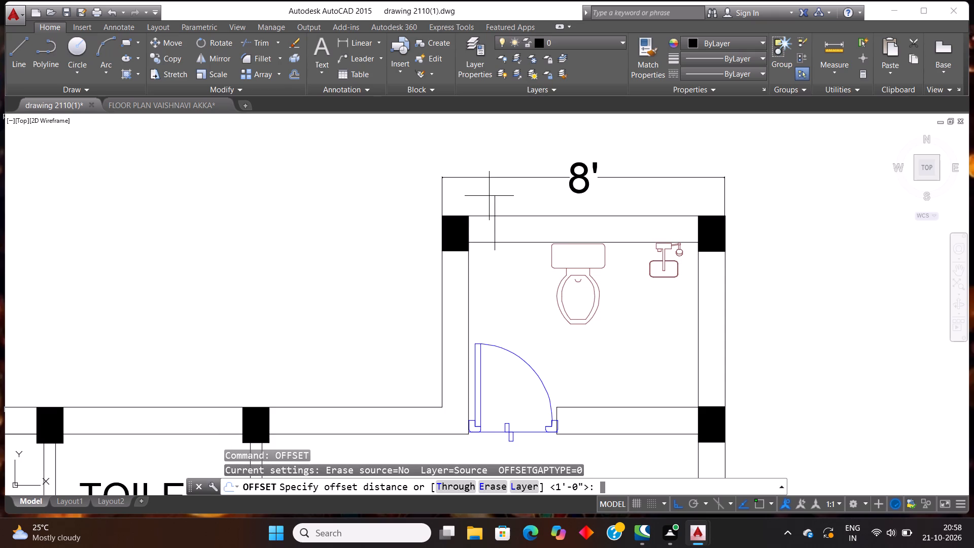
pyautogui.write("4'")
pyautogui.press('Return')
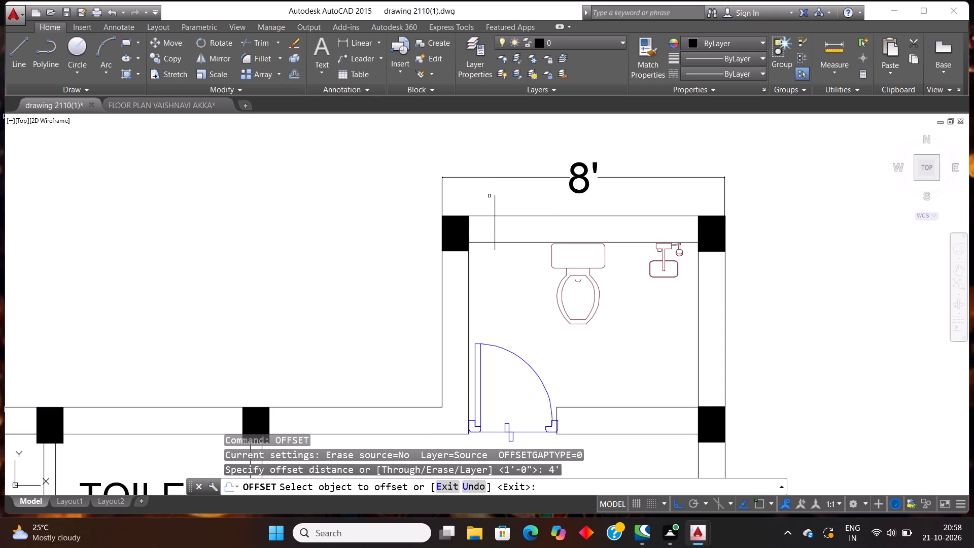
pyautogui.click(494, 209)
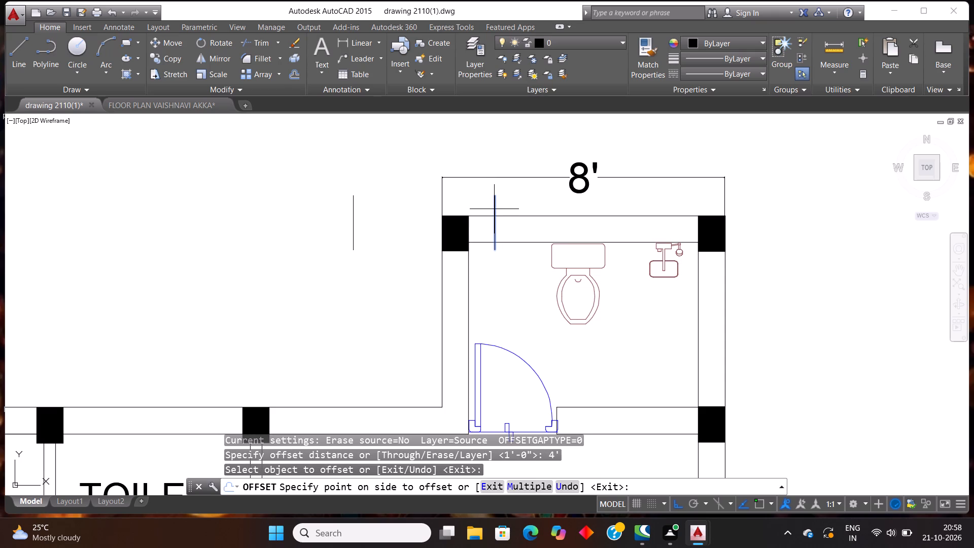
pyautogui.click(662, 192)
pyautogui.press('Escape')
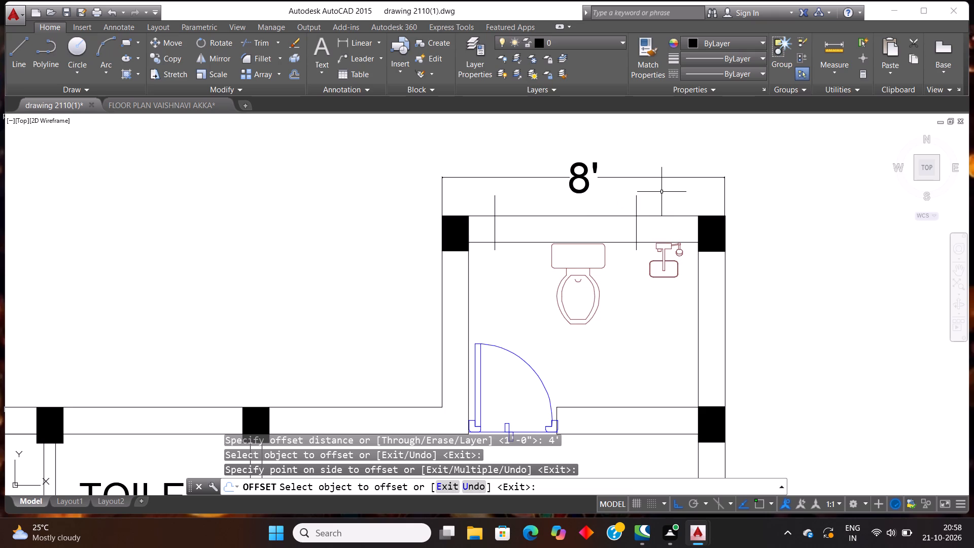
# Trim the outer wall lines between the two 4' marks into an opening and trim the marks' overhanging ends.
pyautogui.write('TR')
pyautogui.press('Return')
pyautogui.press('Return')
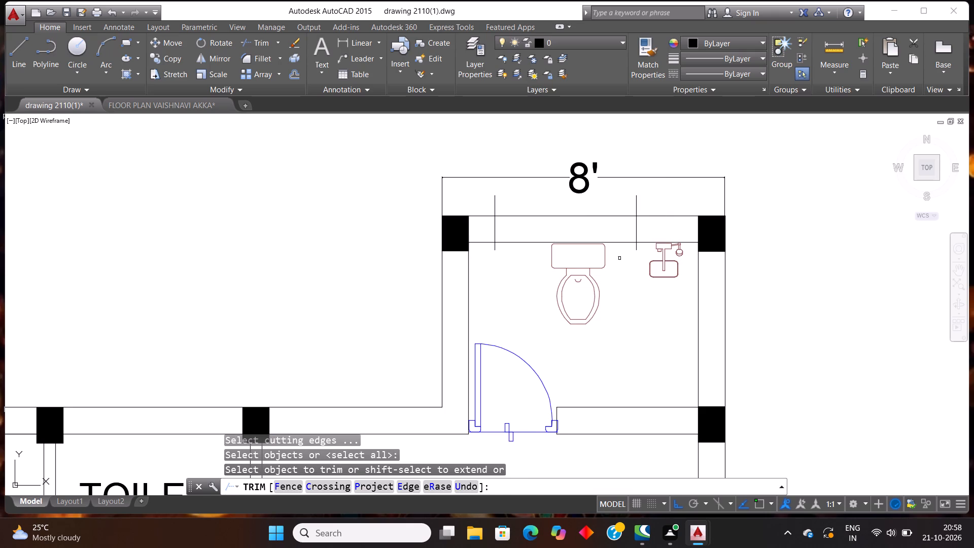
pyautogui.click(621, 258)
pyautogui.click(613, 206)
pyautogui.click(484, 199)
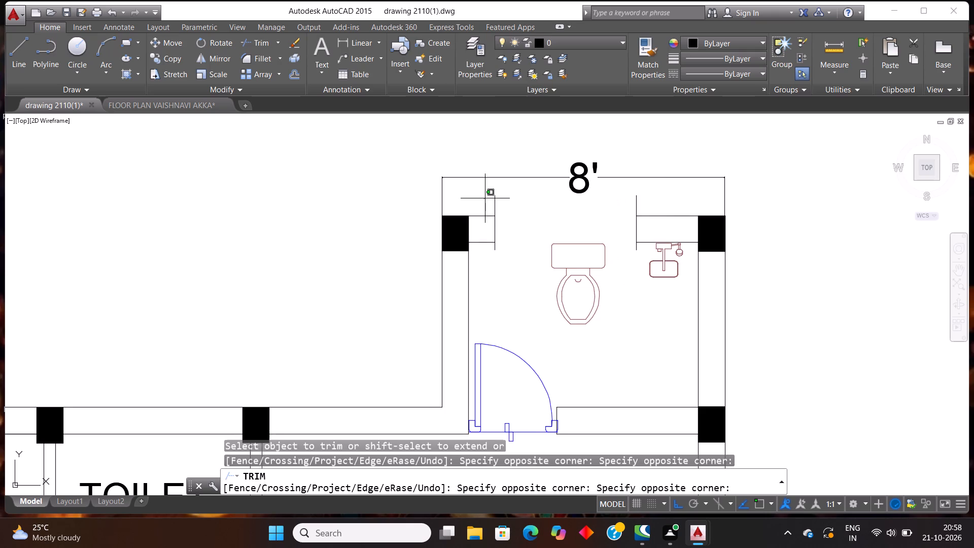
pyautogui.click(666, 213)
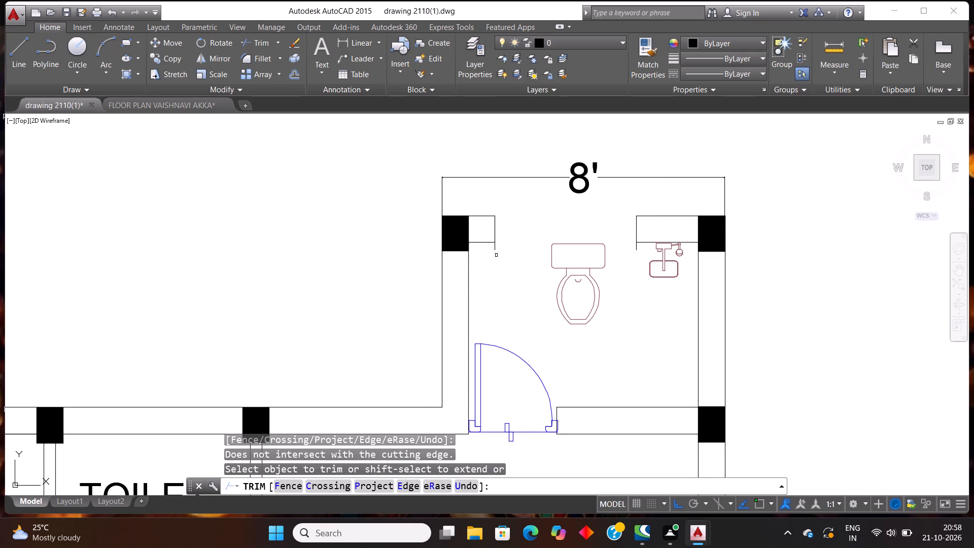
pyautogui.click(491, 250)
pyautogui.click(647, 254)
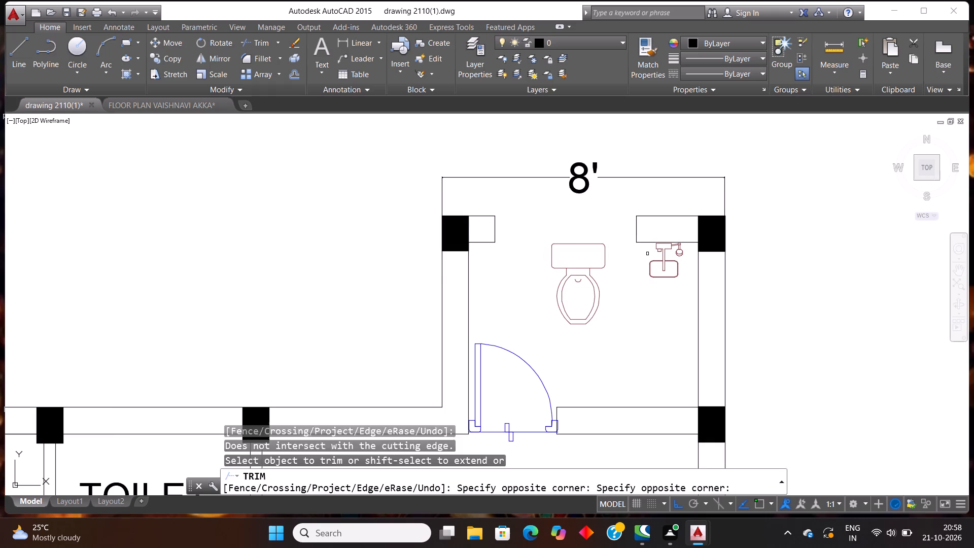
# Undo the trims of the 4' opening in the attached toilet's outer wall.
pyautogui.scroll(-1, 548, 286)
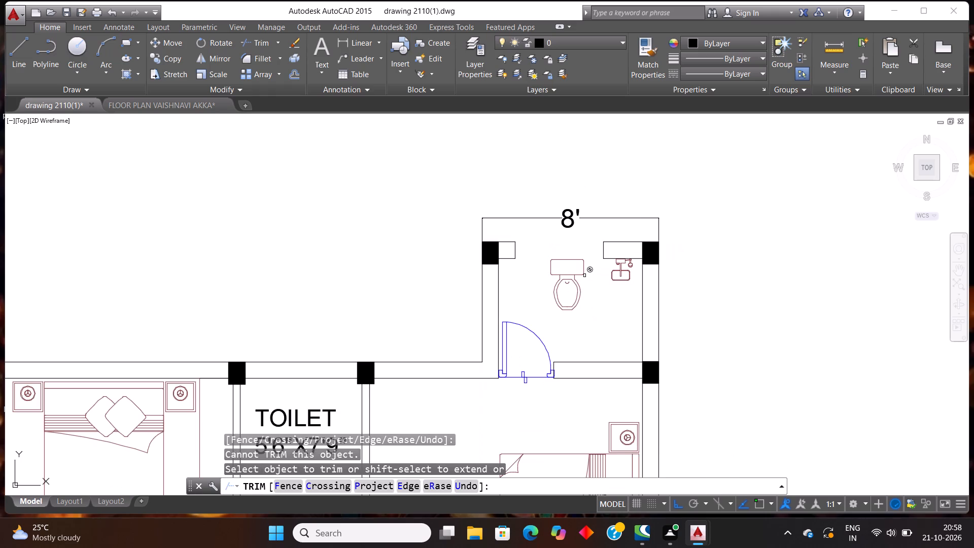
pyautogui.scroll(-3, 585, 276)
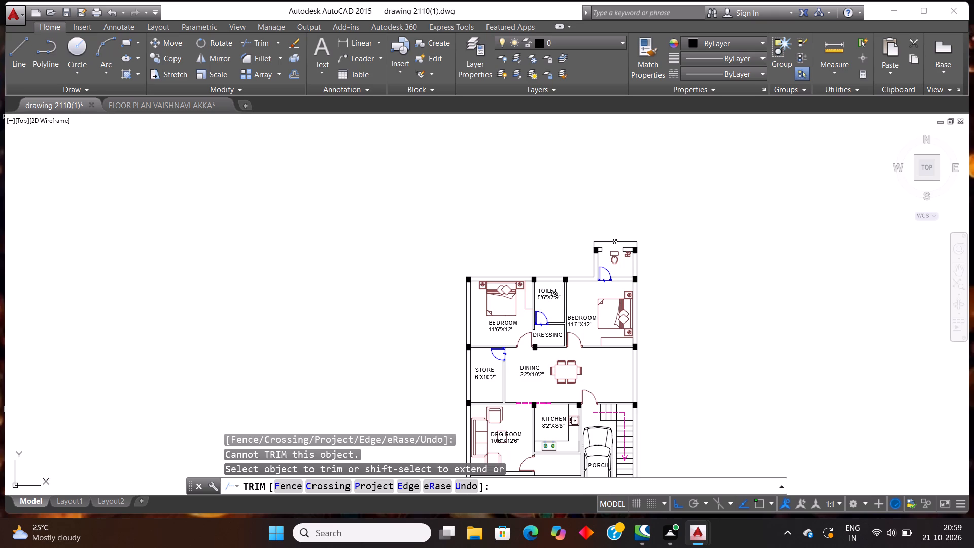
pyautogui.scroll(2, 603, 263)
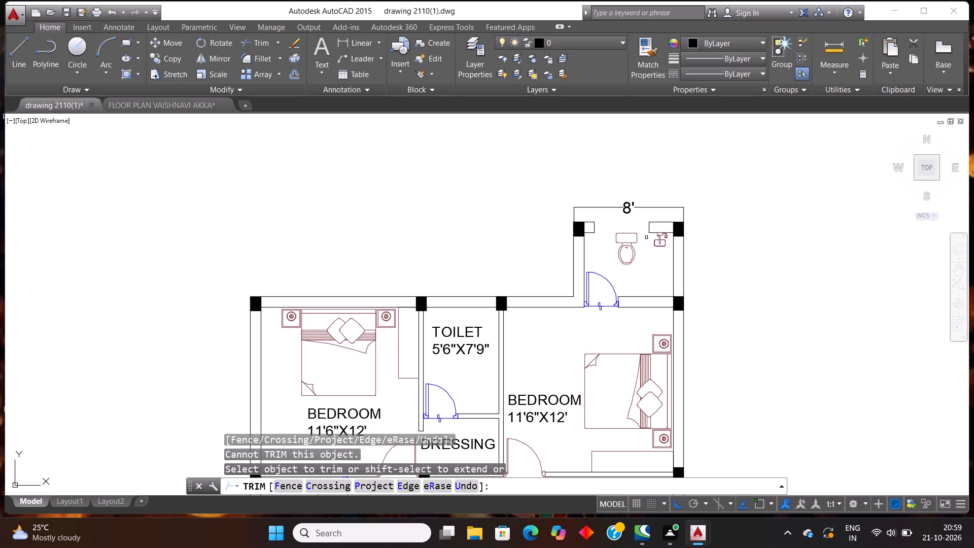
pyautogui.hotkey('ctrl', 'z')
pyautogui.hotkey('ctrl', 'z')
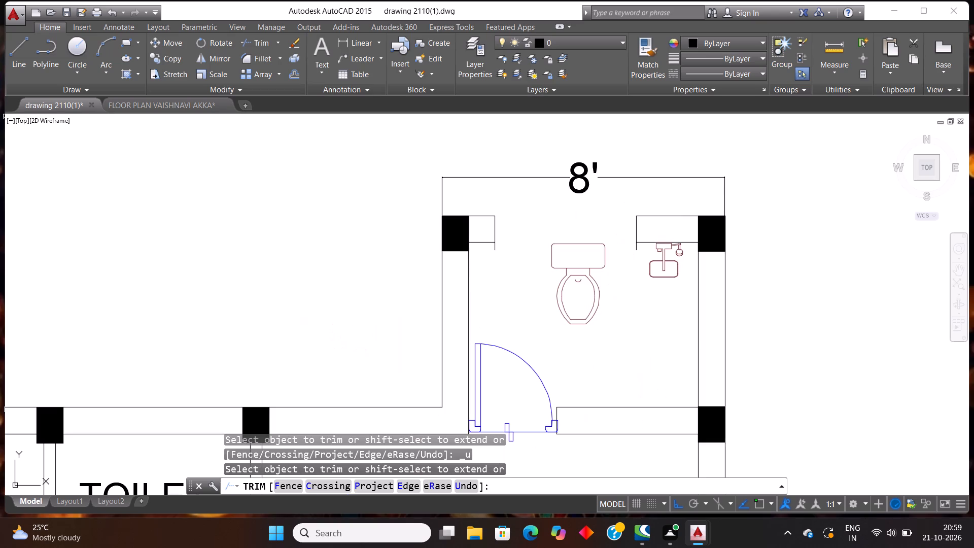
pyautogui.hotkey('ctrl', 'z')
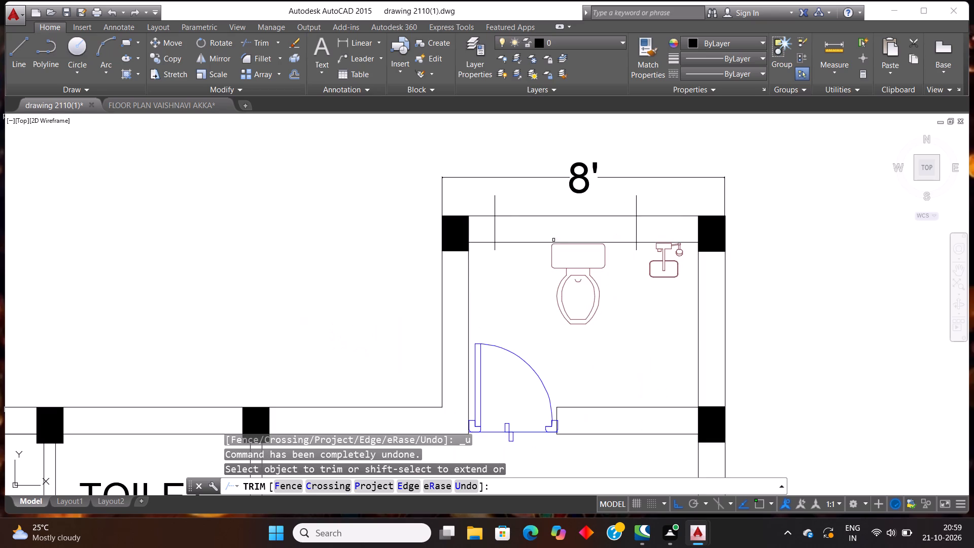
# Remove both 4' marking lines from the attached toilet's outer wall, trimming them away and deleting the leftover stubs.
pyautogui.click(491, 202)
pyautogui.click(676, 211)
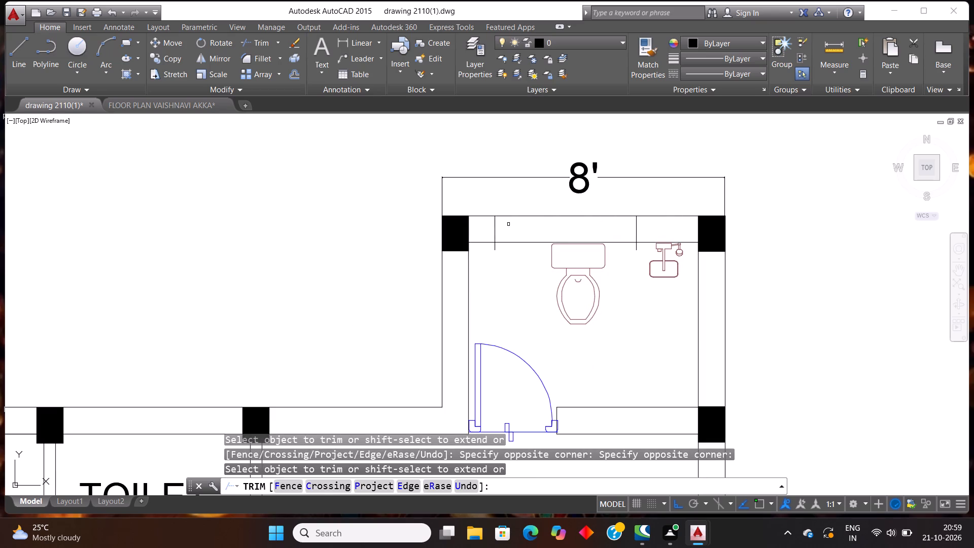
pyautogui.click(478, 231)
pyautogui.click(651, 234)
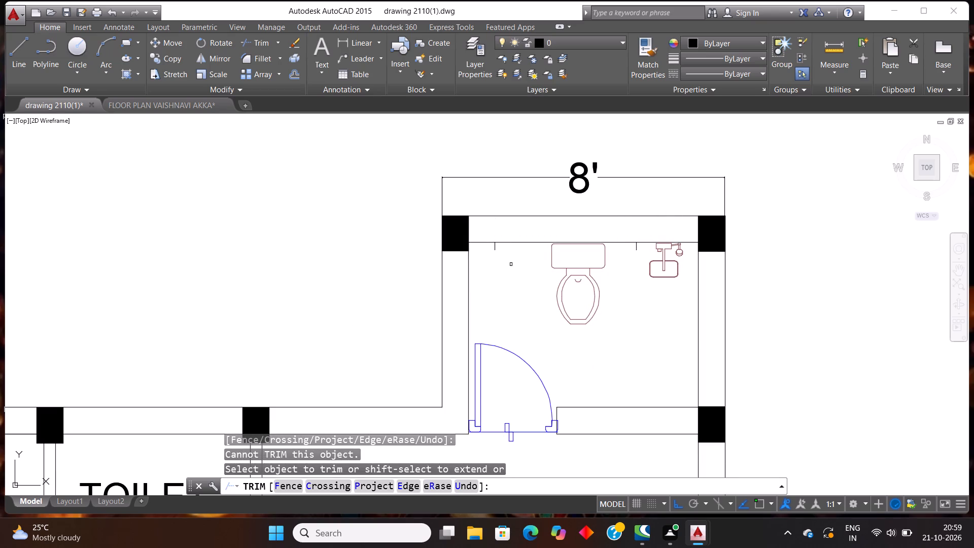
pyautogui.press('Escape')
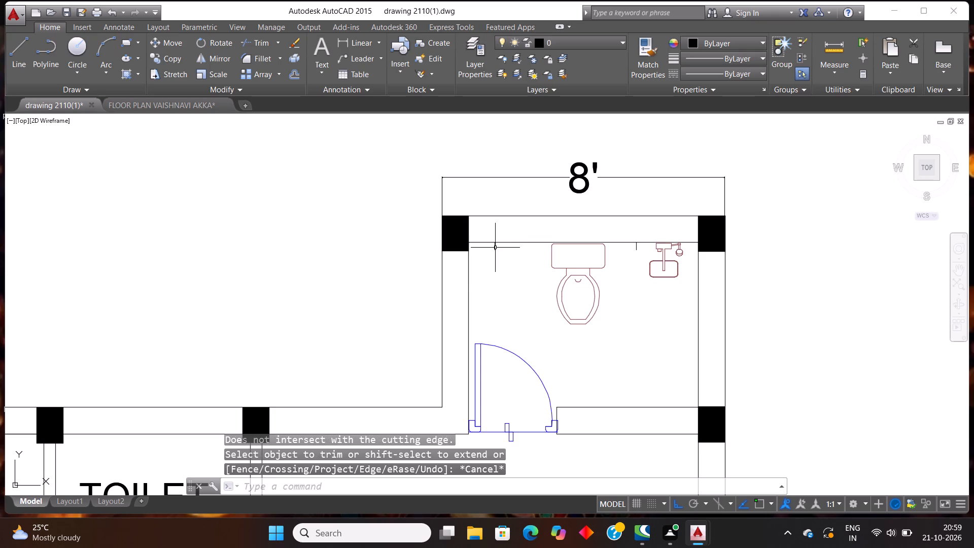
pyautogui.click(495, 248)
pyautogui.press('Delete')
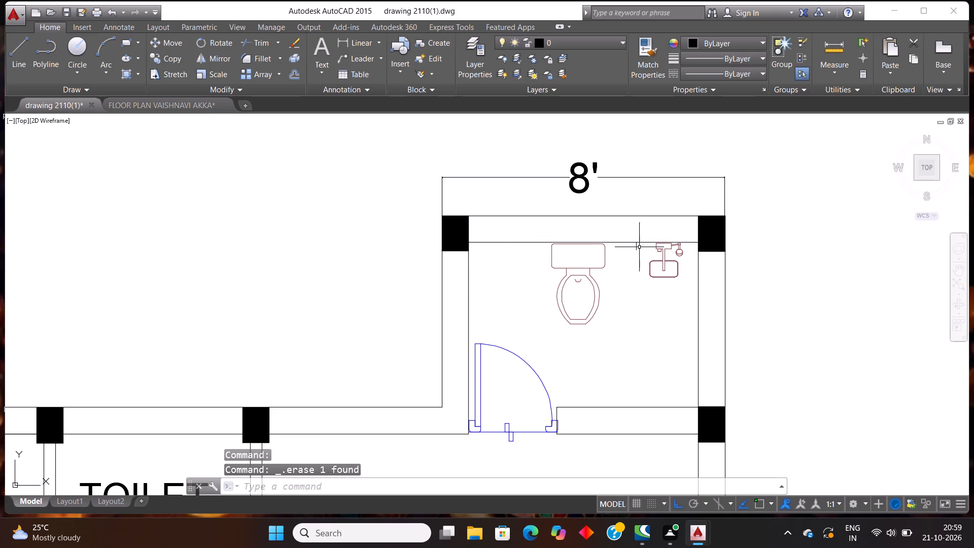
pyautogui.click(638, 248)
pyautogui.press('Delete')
# Draw a short line crossing the attached toilet's outer wall just beside the WC tank, on the side away from the washbasin.
pyautogui.press('l')
pyautogui.press('Return')
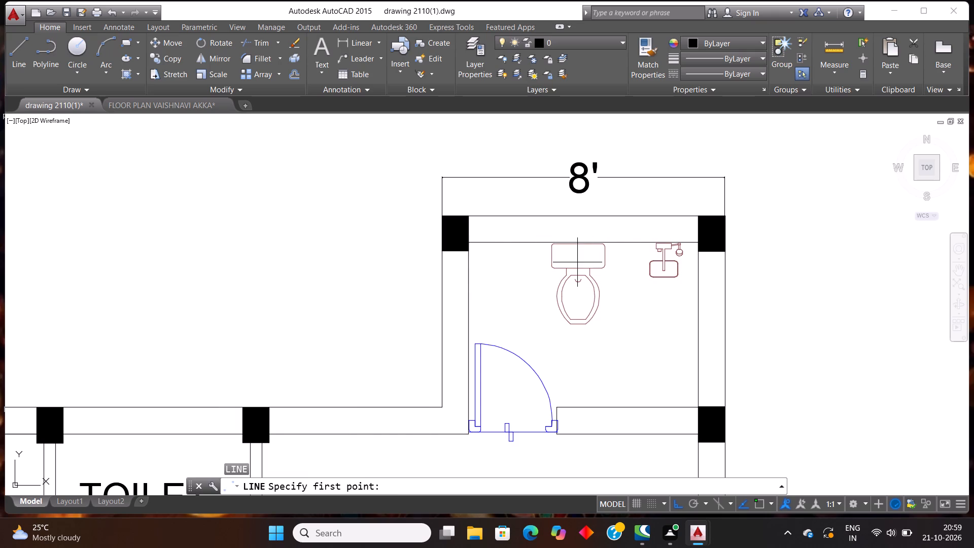
pyautogui.click(541, 251)
pyautogui.click(531, 198)
pyautogui.press('Escape')
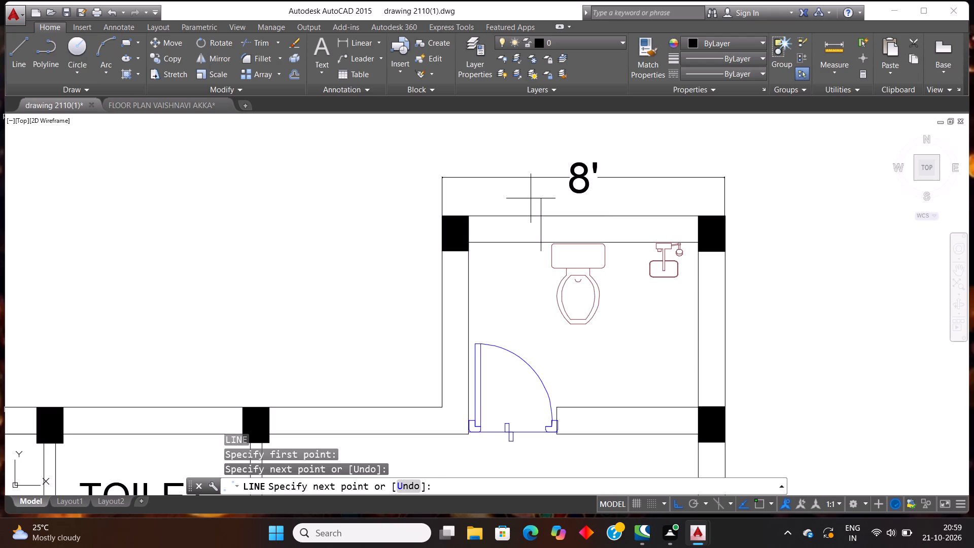
# Offset the short line beside the WC by 2' towards the washbasin.
pyautogui.write('OFF')
pyautogui.press('Return')
pyautogui.write("2'")
pyautogui.press('Return')
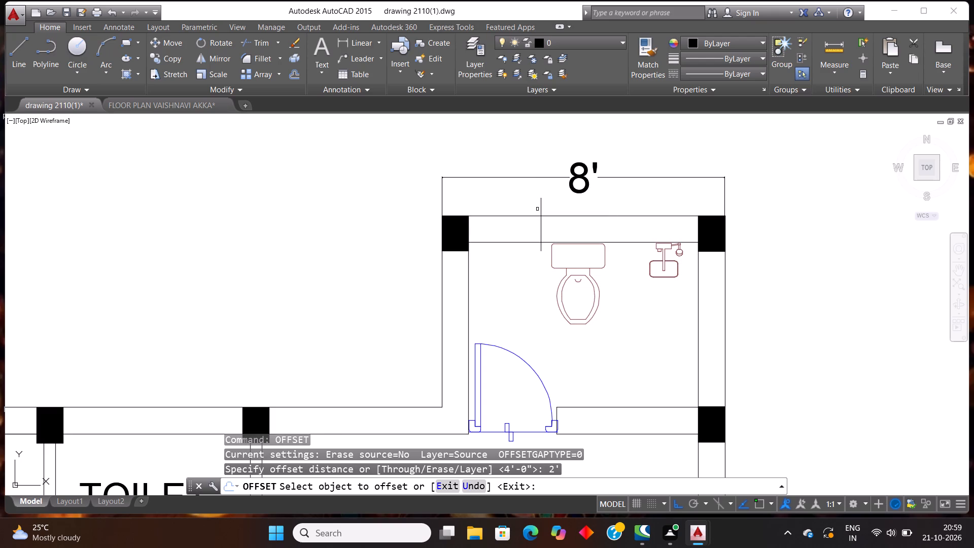
pyautogui.click(541, 210)
pyautogui.click(656, 201)
pyautogui.press('Escape')
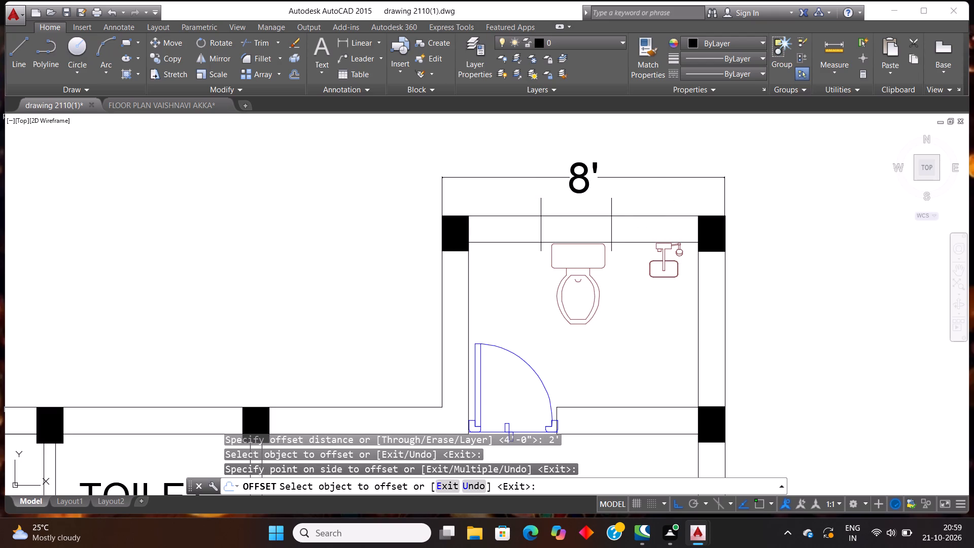
# Trim the outer wall lines behind the WC into a 2' opening and trim the marks' ends flush with the wall.
pyautogui.write('TR')
pyautogui.press('Return')
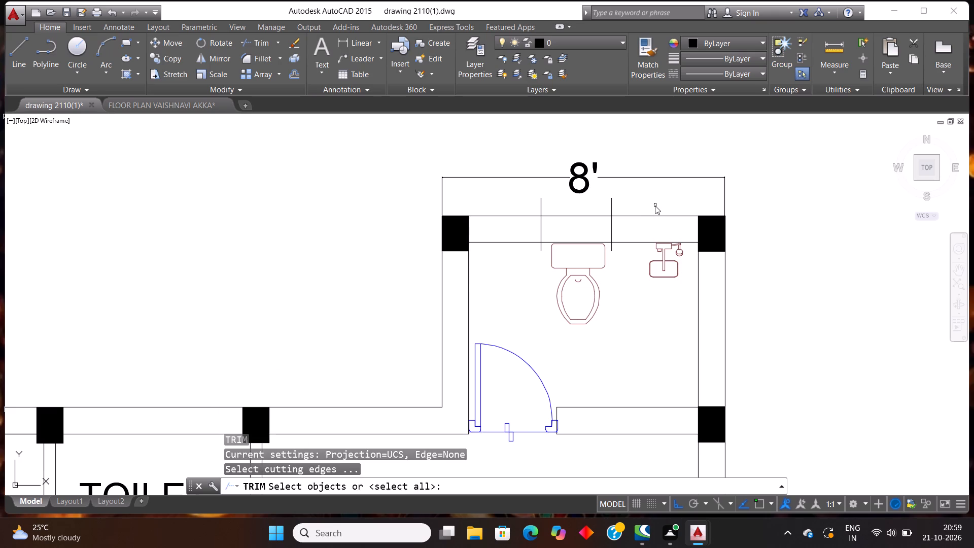
pyautogui.press('Return')
pyautogui.click(591, 250)
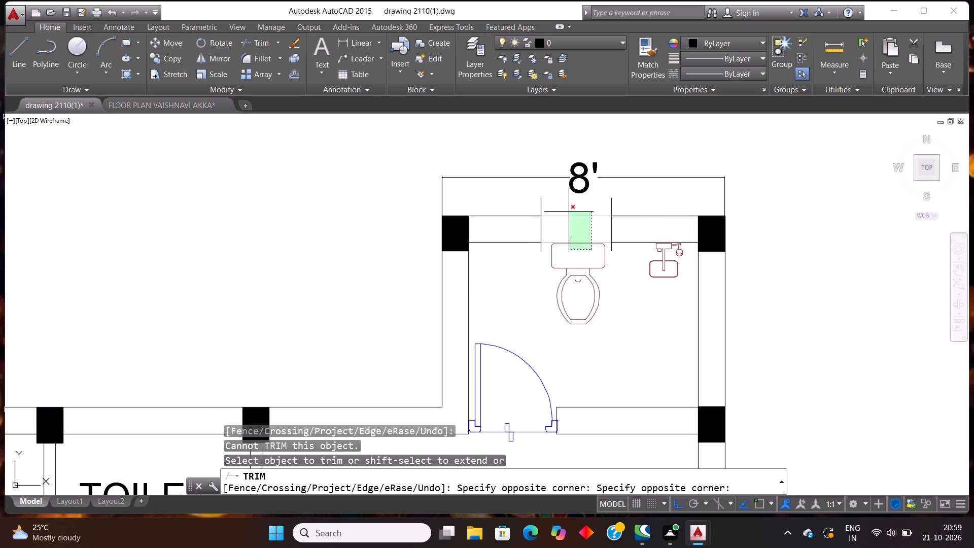
pyautogui.click(568, 208)
pyautogui.click(530, 194)
pyautogui.click(618, 207)
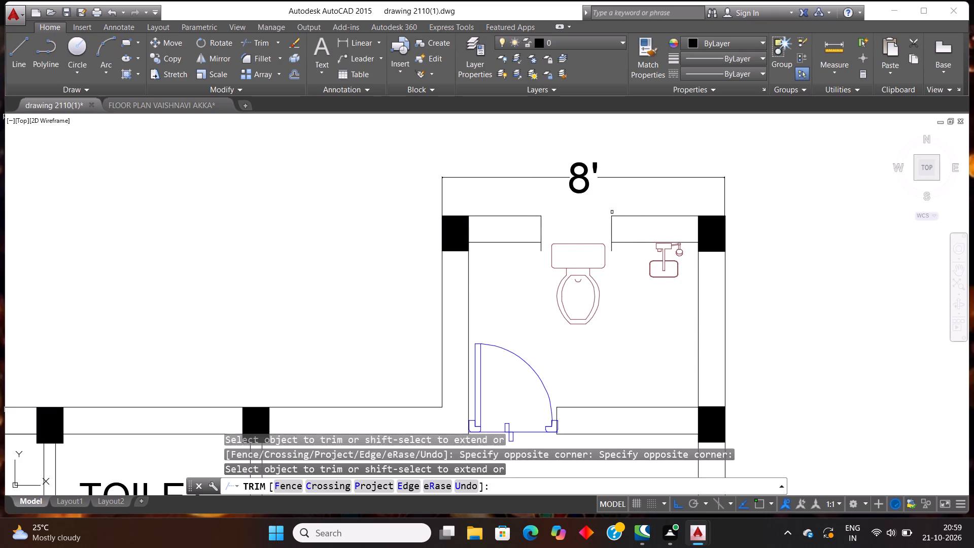
pyautogui.click(535, 248)
pyautogui.click(626, 262)
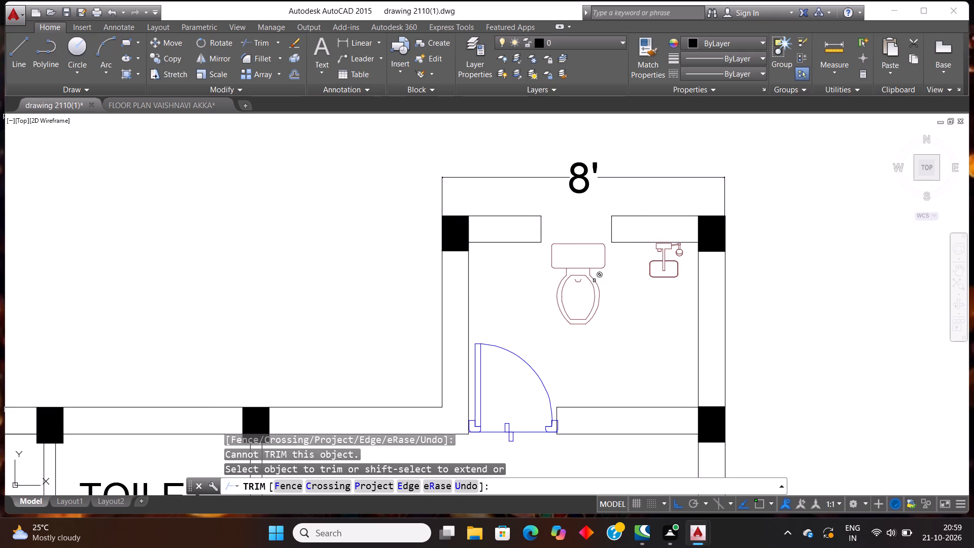
pyautogui.press('Escape')
# Draw a short line crossing the outer wall of the 5'6"X7'9" toilet, near the column on the first bedroom's side.
pyautogui.press('l')
pyautogui.press('Return')
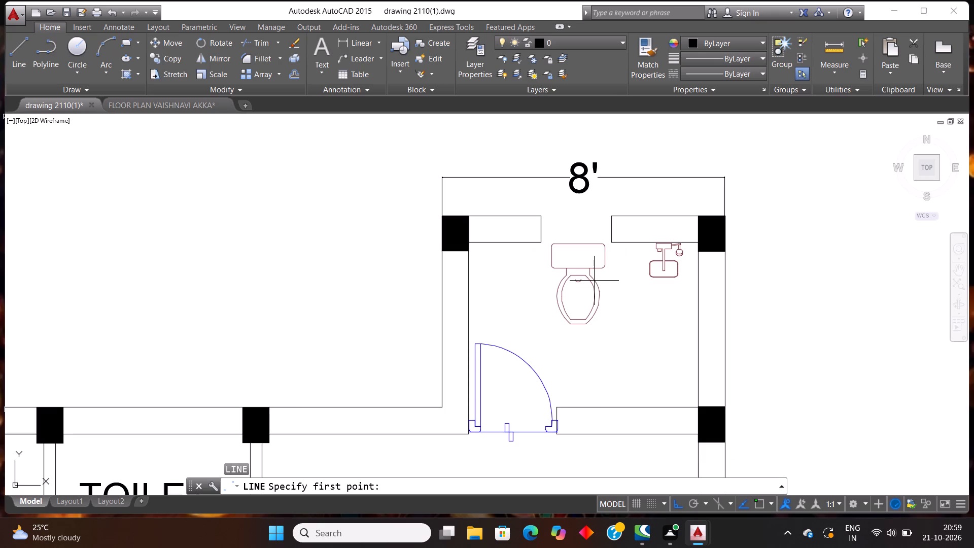
pyautogui.scroll(-4, 529, 249)
pyautogui.scroll(3, 471, 298)
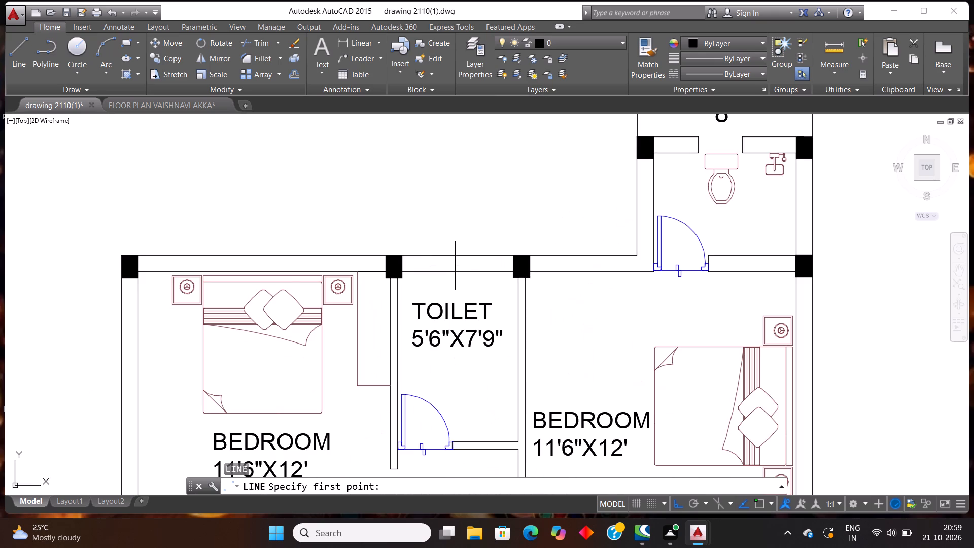
pyautogui.click(436, 275)
pyautogui.click(428, 239)
pyautogui.press('Escape')
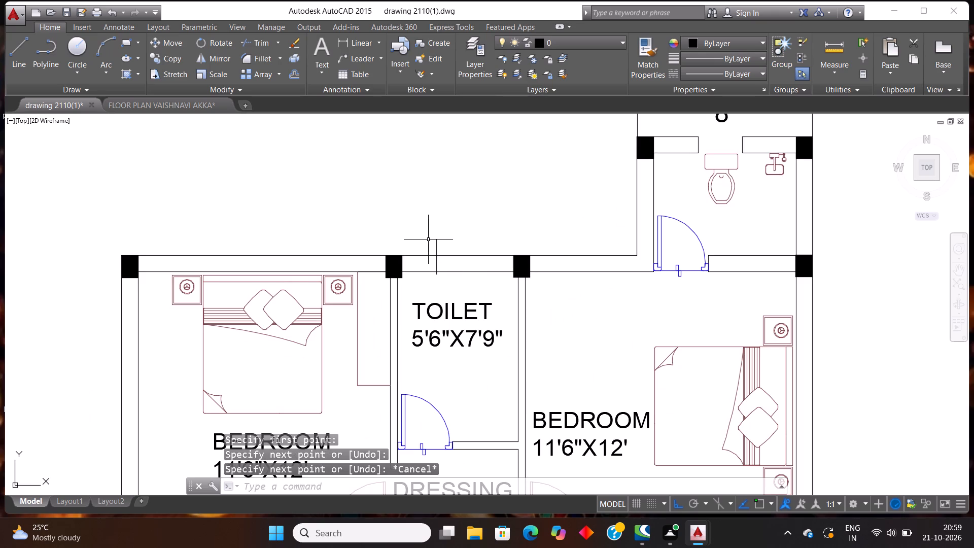
# Offset the short line across the 5'6"X7'9" toilet's outer wall by 2' towards the second bedroom.
pyautogui.write('OFF')
pyautogui.press('Return')
pyautogui.write("2'")
pyautogui.press('Return')
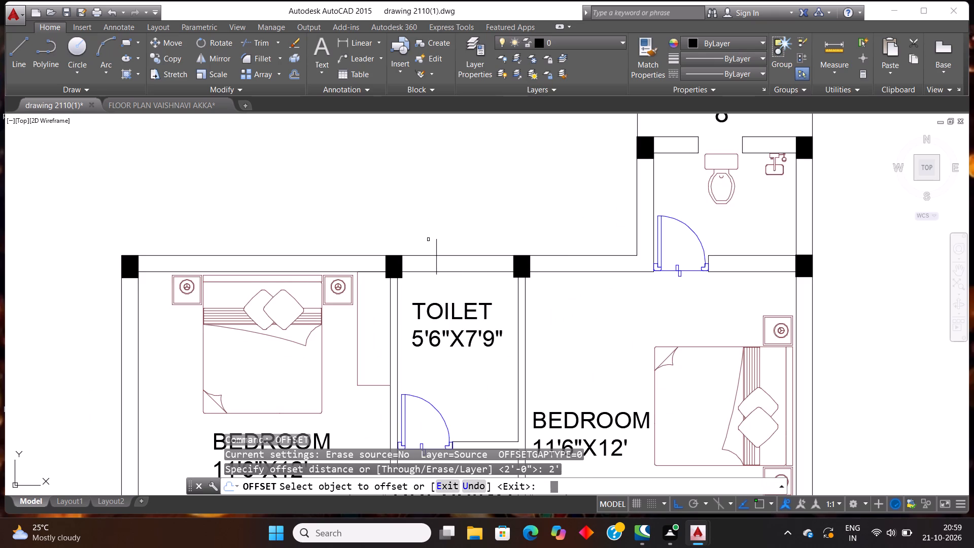
pyautogui.click(435, 250)
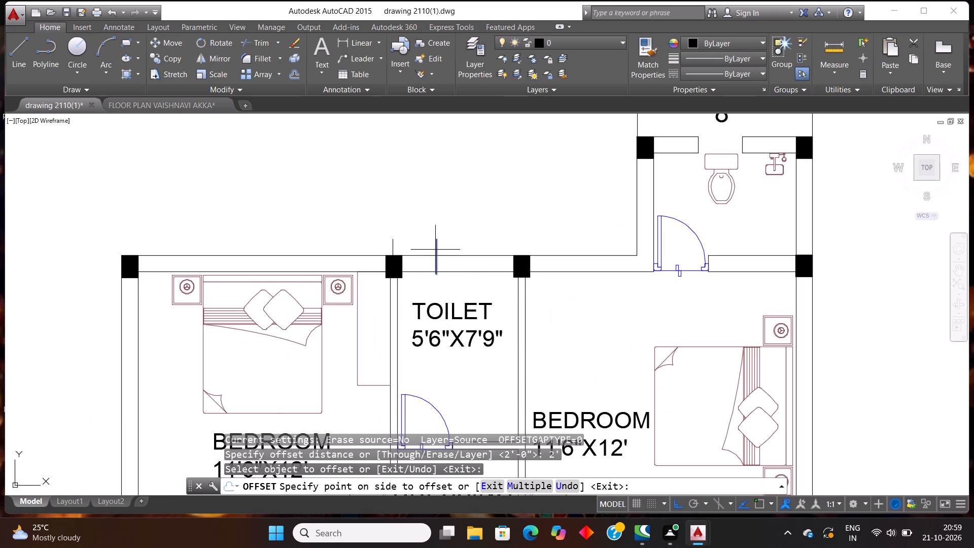
pyautogui.click(474, 223)
pyautogui.press('Escape')
pyautogui.press('Escape')
# Trim the 5'6"X7'9" toilet's outer wall into a 2' opening and trim the marks' ends flush with the wall.
pyautogui.write('TR')
pyautogui.press('Return')
pyautogui.press('Return')
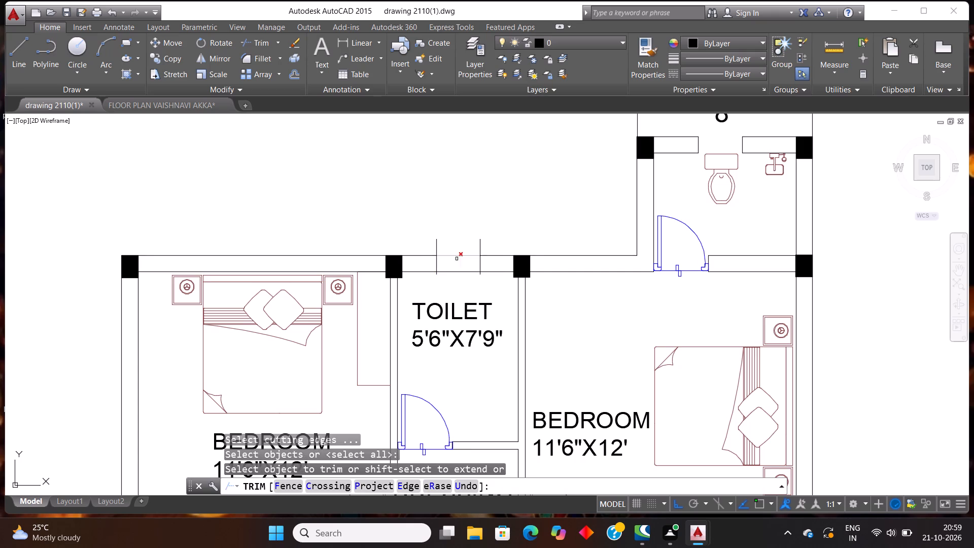
pyautogui.click(460, 283)
pyautogui.click(437, 188)
pyautogui.click(418, 223)
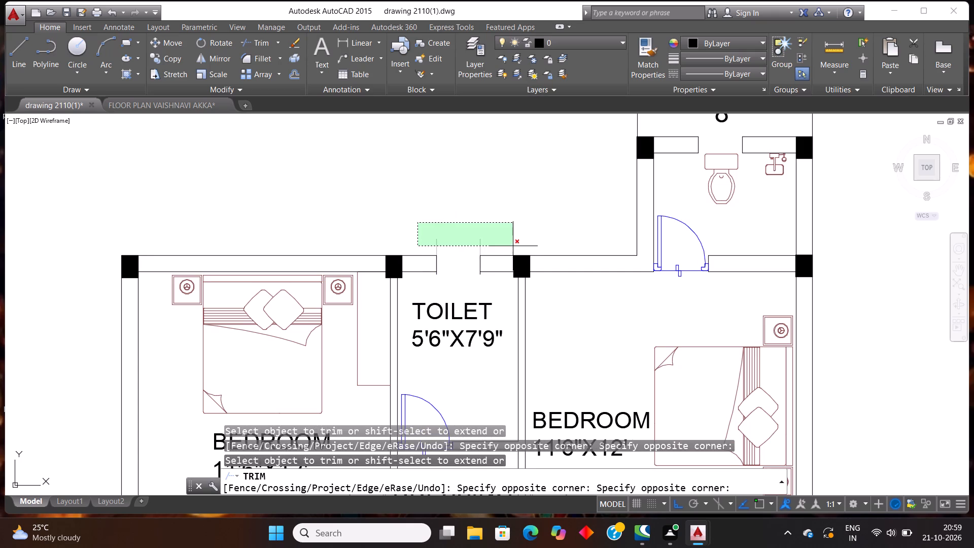
pyautogui.click(513, 246)
pyautogui.scroll(2, 440, 280)
pyautogui.click(417, 264)
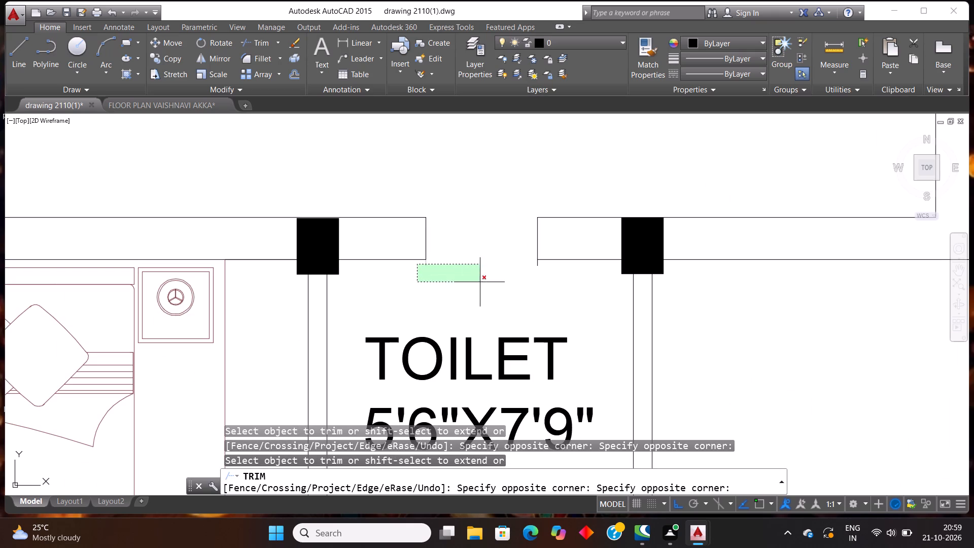
pyautogui.click(550, 289)
pyautogui.scroll(-5, 489, 272)
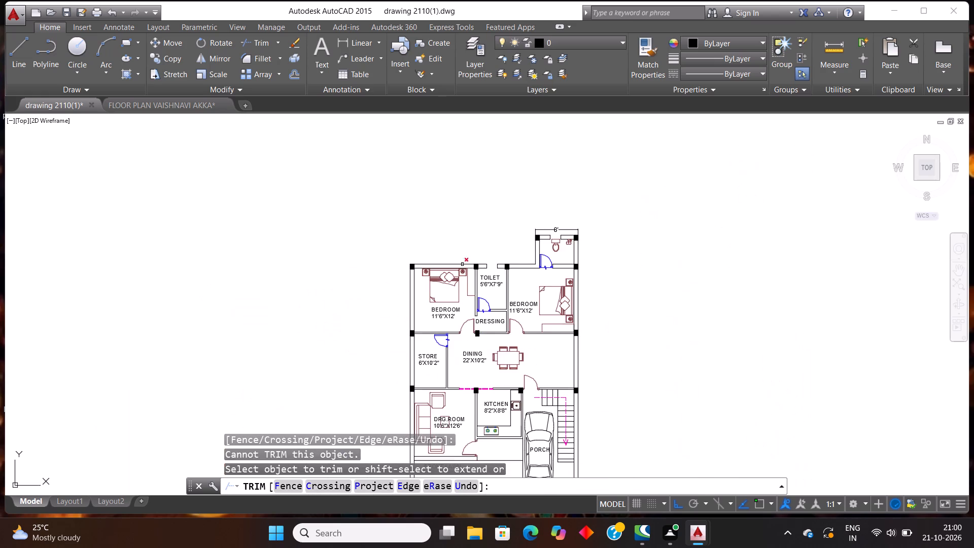
# Draw a short line crossing the outer wall behind the first bedroom's bed, beside the bedside table nearer the corner column.
pyautogui.scroll(1, 455, 260)
pyautogui.press('Escape')
pyautogui.press('l')
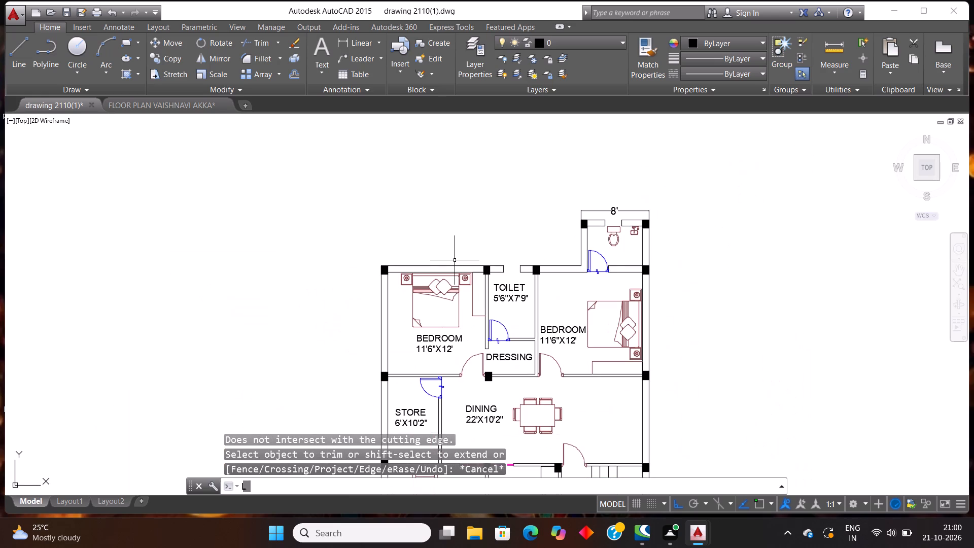
pyautogui.press('Return')
pyautogui.scroll(1, 454, 259)
pyautogui.scroll(2, 391, 274)
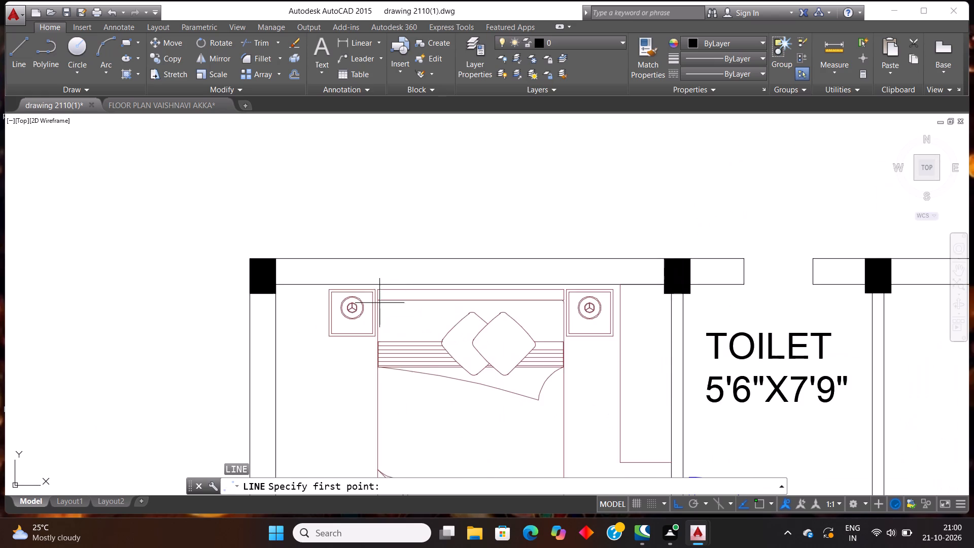
pyautogui.scroll(2, 379, 303)
pyautogui.click(357, 266)
pyautogui.click(335, 162)
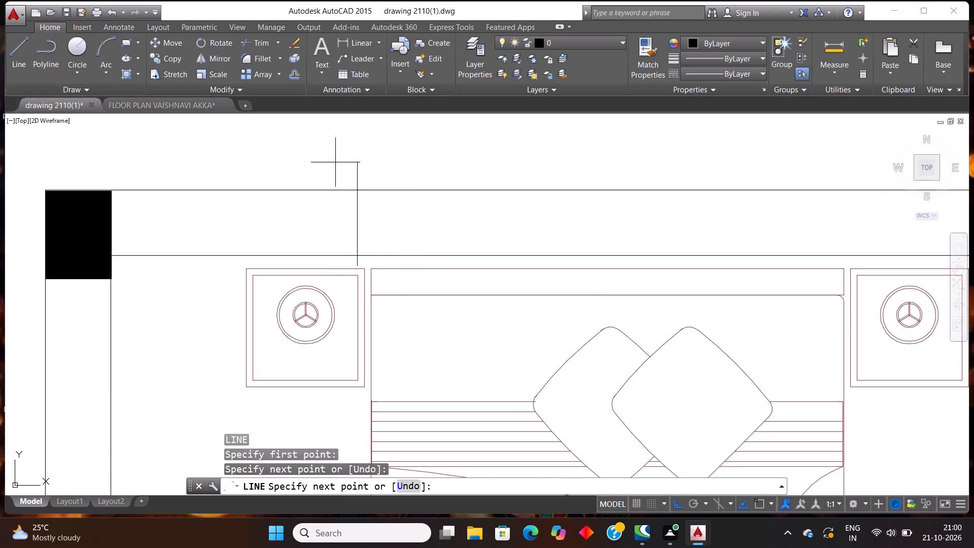
pyautogui.press('Escape')
# Offset the short line across the first bedroom's outer wall by 4' towards the 5'6"X7'9" toilet.
pyautogui.write('OFF')
pyautogui.press('Return')
pyautogui.write("4'")
pyautogui.press('Return')
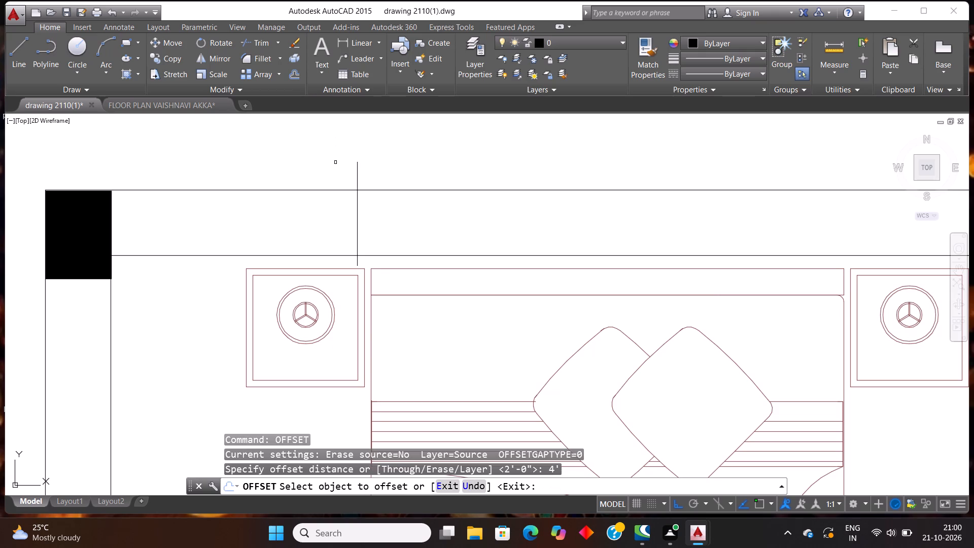
pyautogui.click(357, 172)
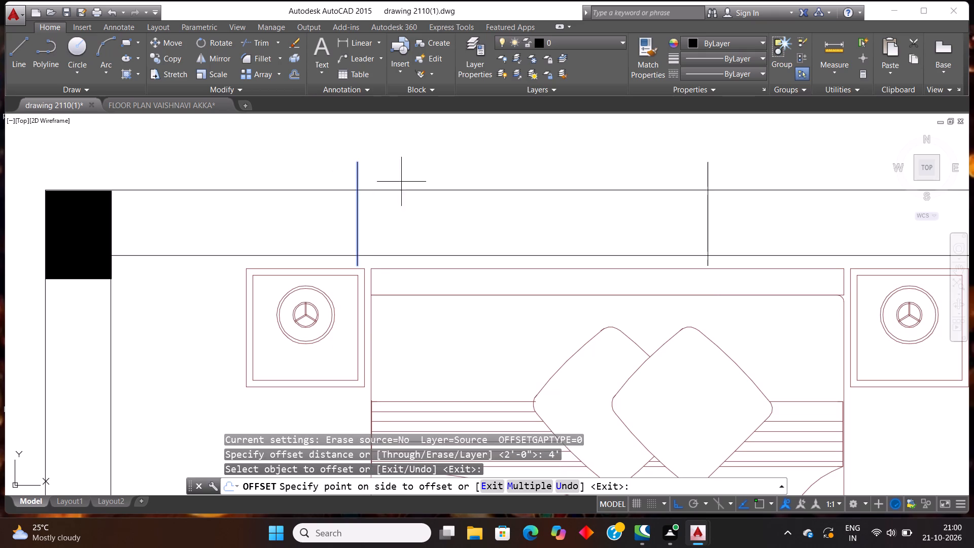
pyautogui.click(602, 174)
pyautogui.press('Escape')
pyautogui.press('Escape')
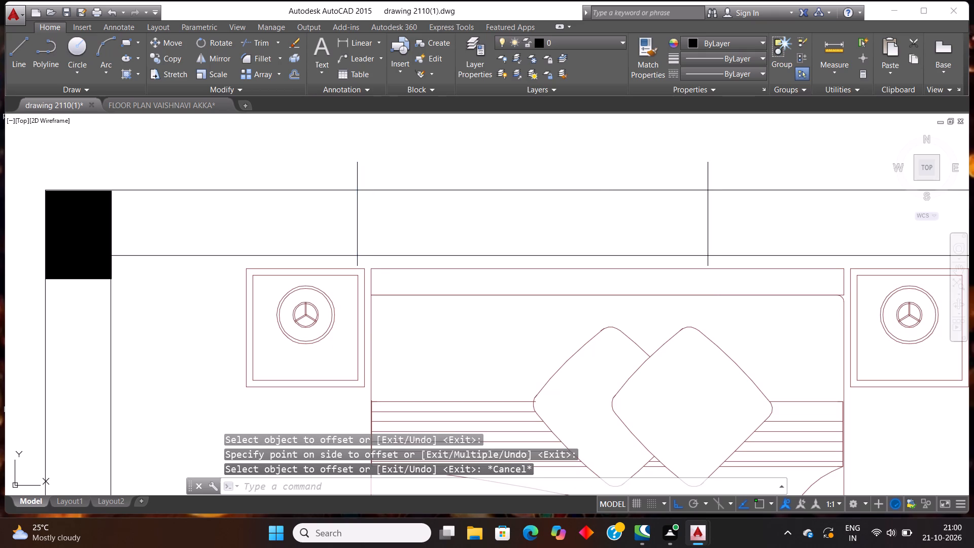
# Trim the outer wall behind the first bedroom's bed into a 4' opening and trim the marks' ends flush with the wall.
pyautogui.write('TR')
pyautogui.press('Return')
pyautogui.press('Return')
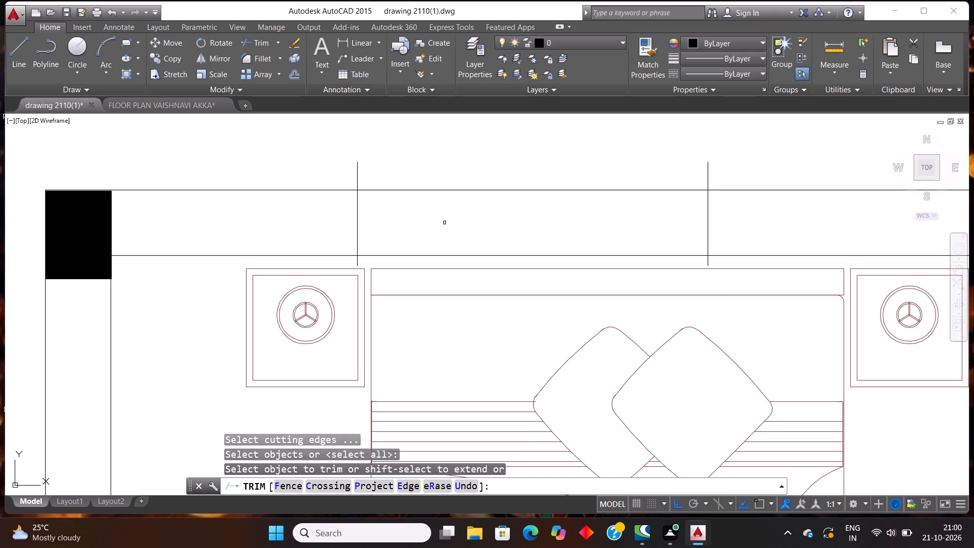
pyautogui.click(488, 263)
pyautogui.click(434, 159)
pyautogui.click(326, 130)
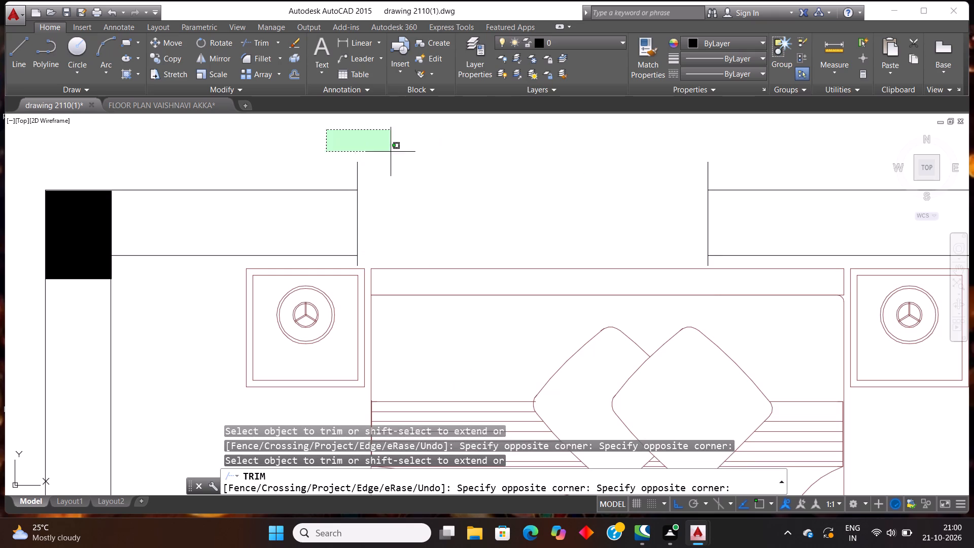
pyautogui.click(732, 166)
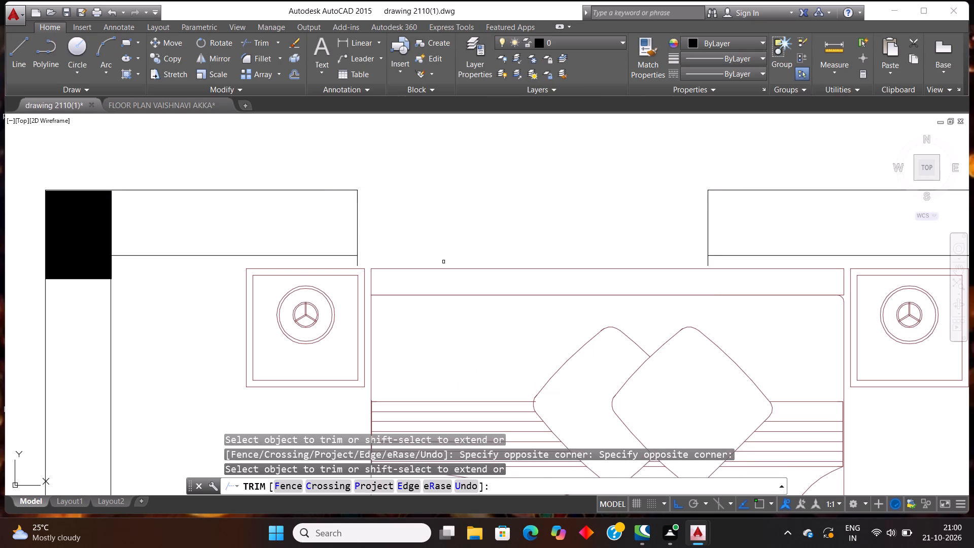
pyautogui.click(358, 262)
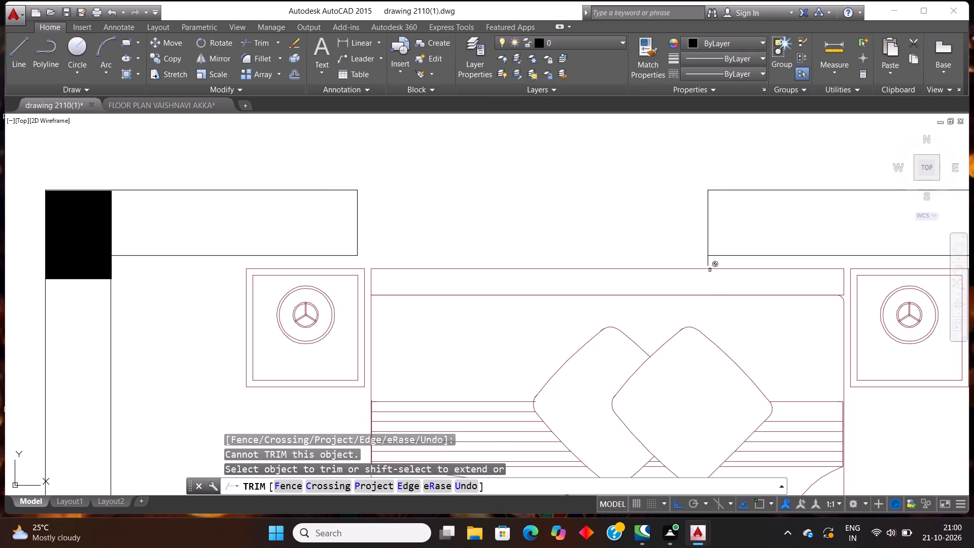
pyautogui.click(707, 261)
pyautogui.scroll(-3, 540, 212)
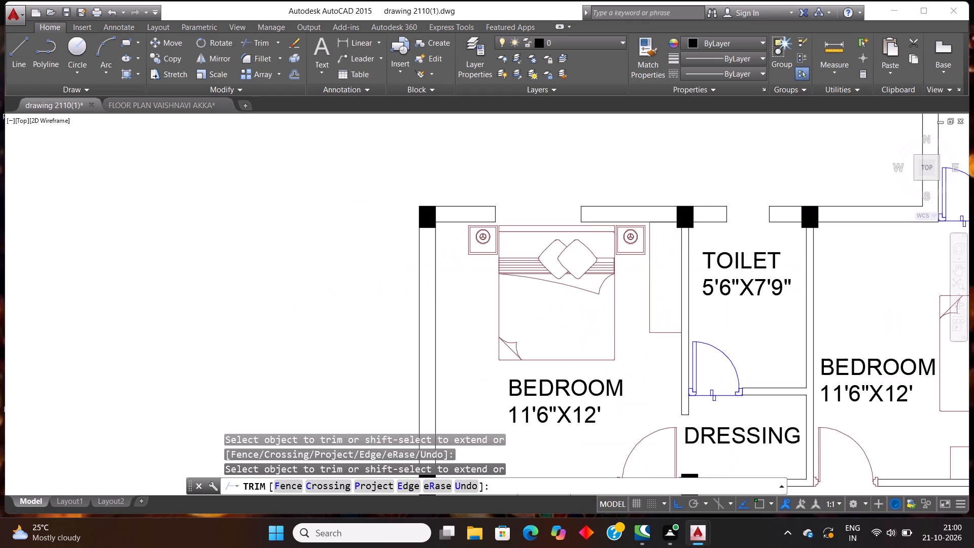
pyautogui.scroll(-1, 542, 211)
pyautogui.press('Escape')
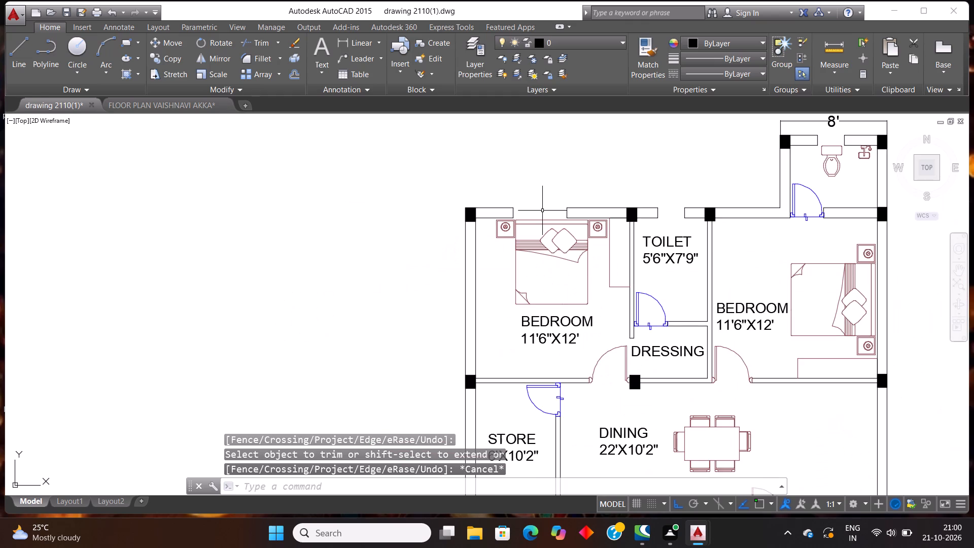
# Draw a short horizontal line crossing the store's outer wall, a little below the column on the bedroom side.
pyautogui.scroll(-2, 542, 211)
pyautogui.scroll(-1, 572, 248)
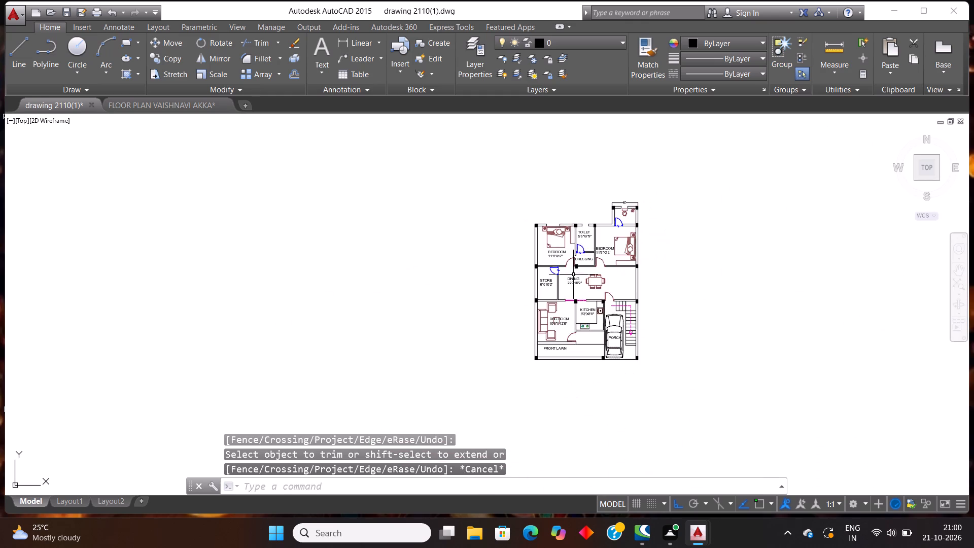
pyautogui.scroll(2, 571, 286)
pyautogui.press('l')
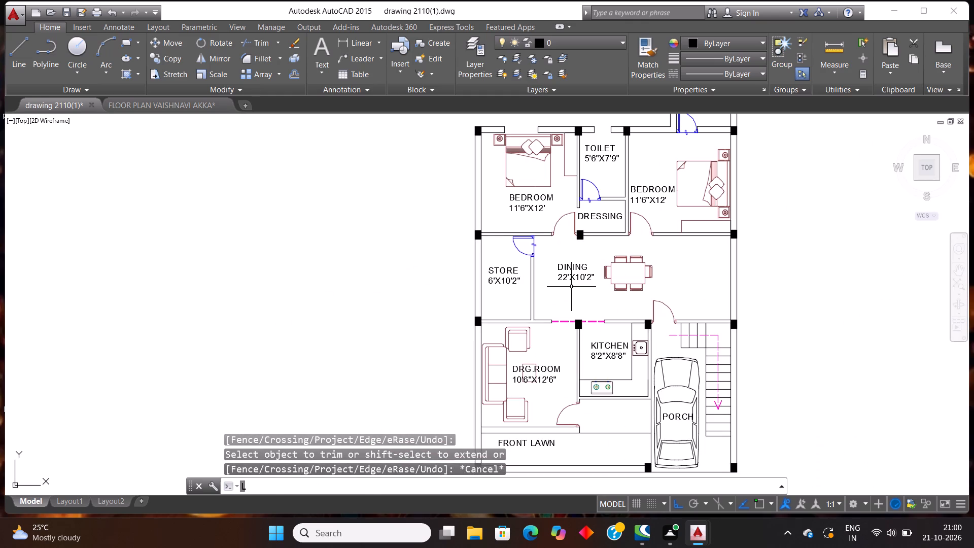
pyautogui.press('Return')
pyautogui.scroll(1, 507, 270)
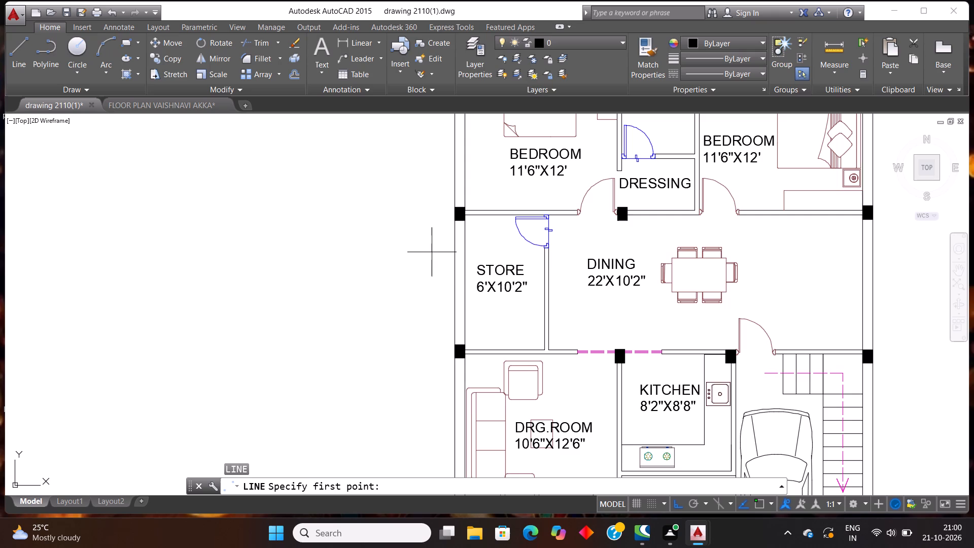
pyautogui.click(433, 253)
pyautogui.click(484, 242)
pyautogui.press('Escape')
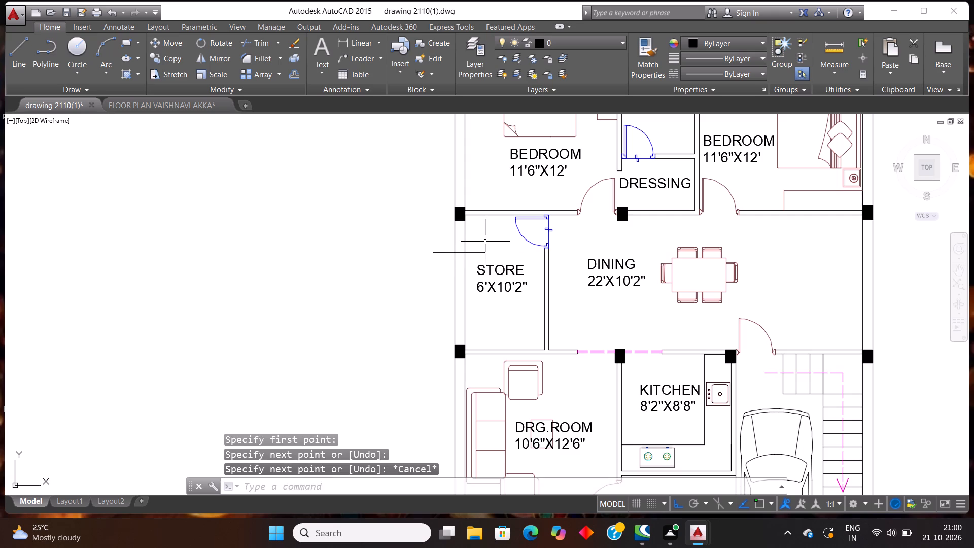
# Offset the short line across the store's outer wall by 2' towards the drawing room.
pyautogui.write('OFF')
pyautogui.press('Return')
pyautogui.write("2'")
pyautogui.press('Return')
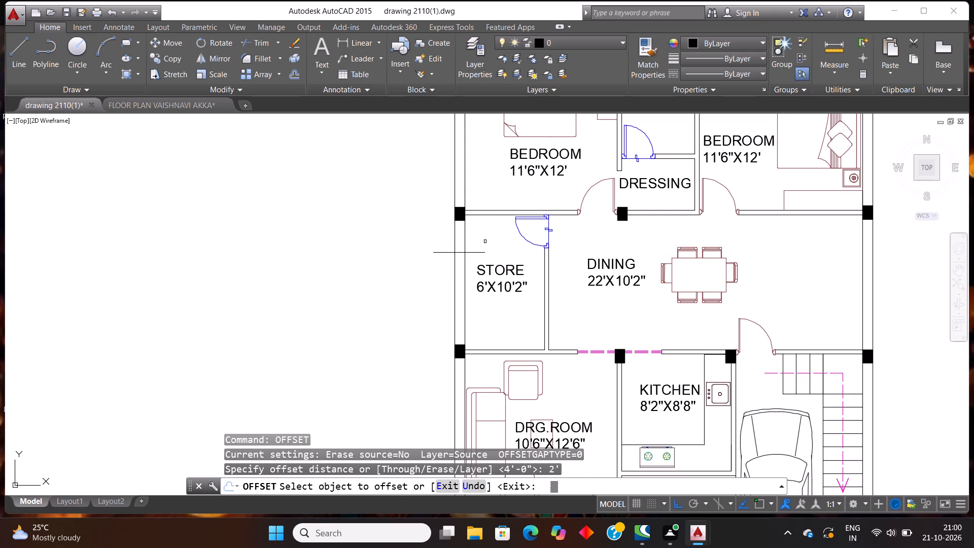
pyautogui.click(451, 253)
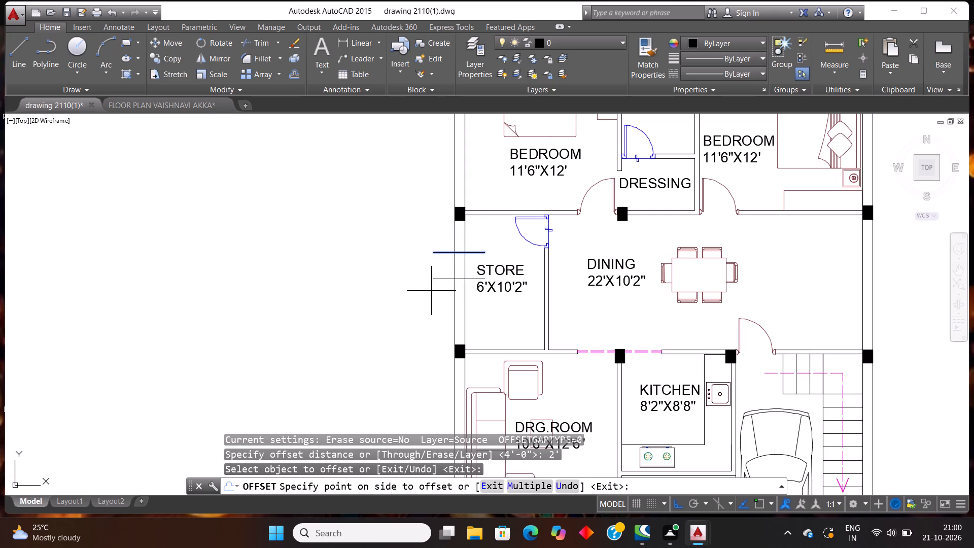
pyautogui.click(422, 319)
pyautogui.press('Escape')
# Trim the store's outer wall into a 2' opening and trim the marks' ends flush with the wall.
pyautogui.write('TR')
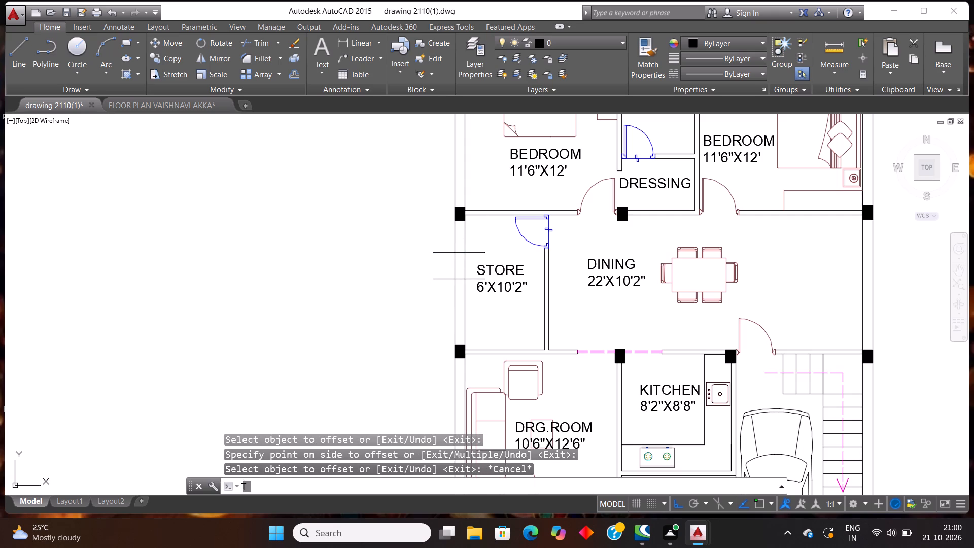
pyautogui.press('Return')
pyautogui.press('Return')
pyautogui.click(439, 286)
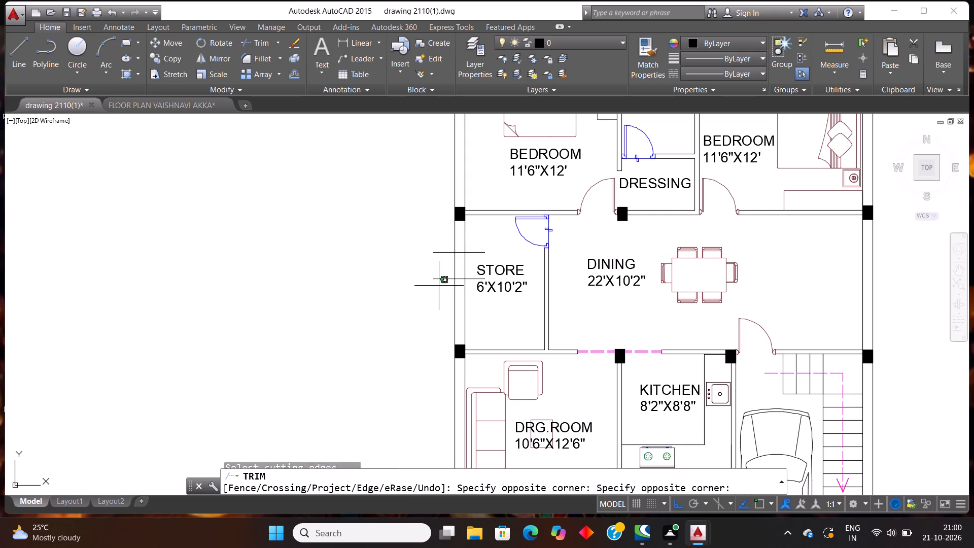
pyautogui.click(414, 243)
pyautogui.click(450, 268)
pyautogui.click(478, 262)
pyautogui.click(478, 249)
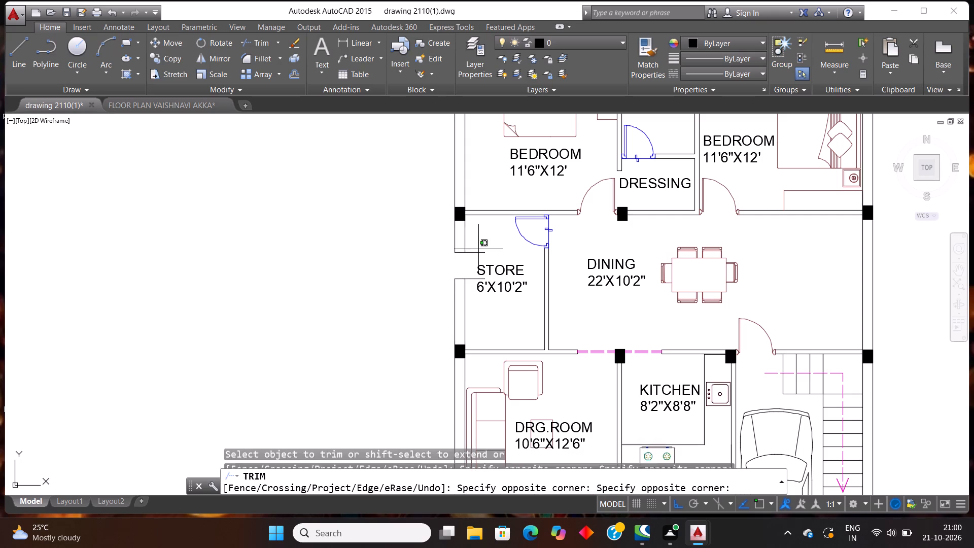
pyautogui.click(476, 293)
pyautogui.scroll(-2, 484, 277)
pyautogui.scroll(2, 470, 297)
pyautogui.scroll(1, 495, 259)
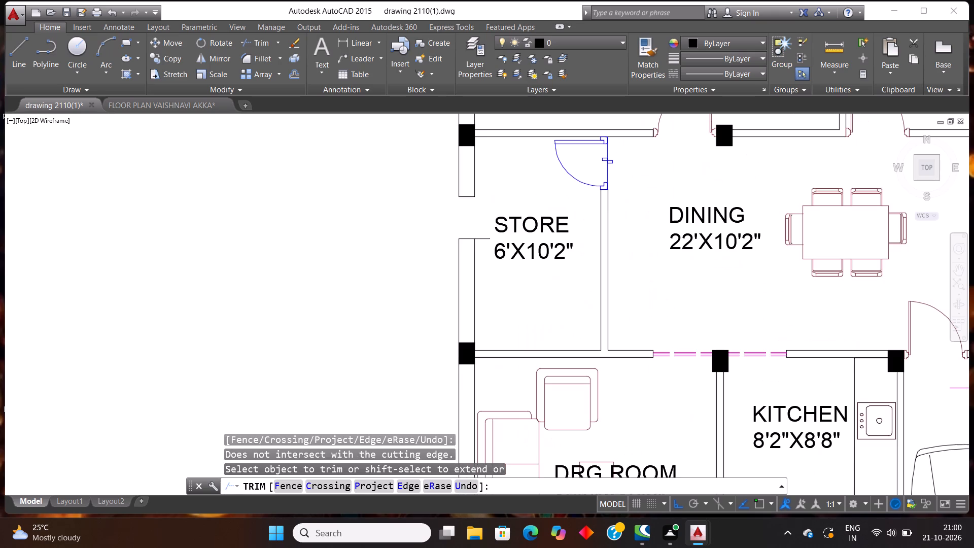
pyautogui.click(495, 259)
pyautogui.click(475, 235)
pyautogui.scroll(-4, 488, 236)
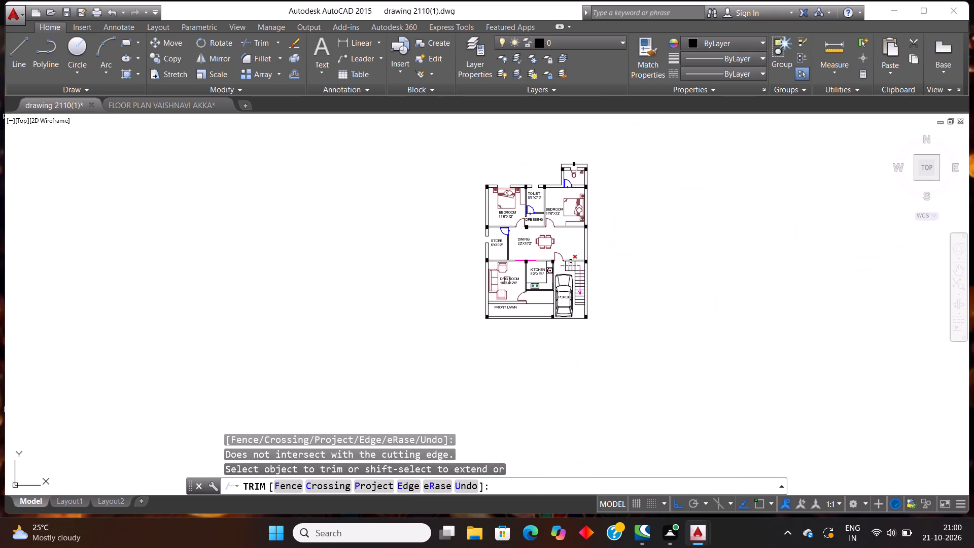
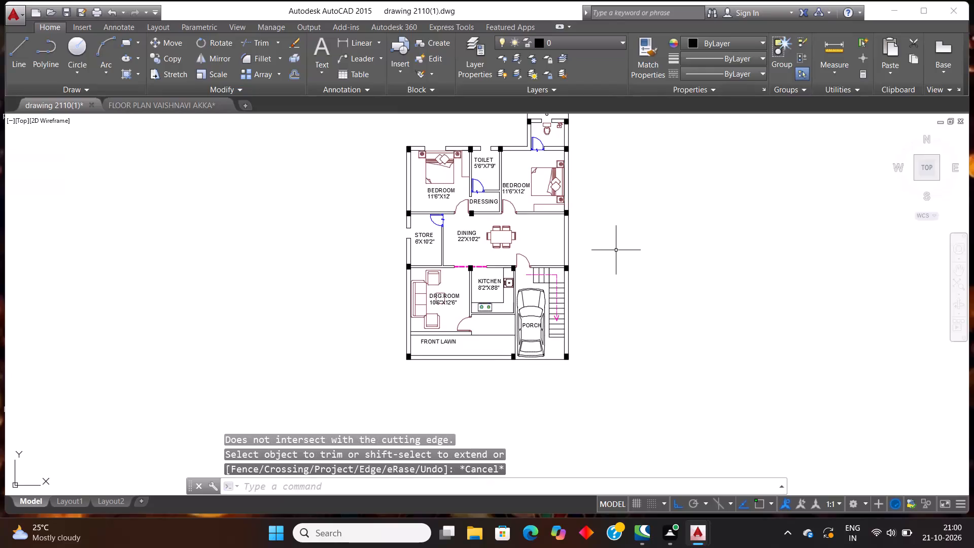
# Draw a short horizontal line crossing the drawing room's outer wall near the store-side end of the sofa.
pyautogui.press('l')
pyautogui.press('Return')
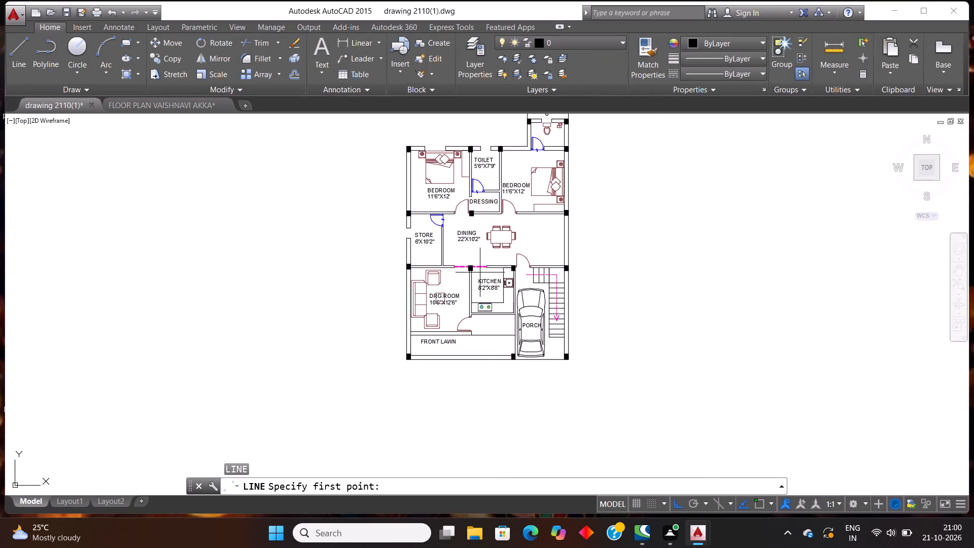
pyautogui.scroll(3, 430, 273)
pyautogui.click(322, 274)
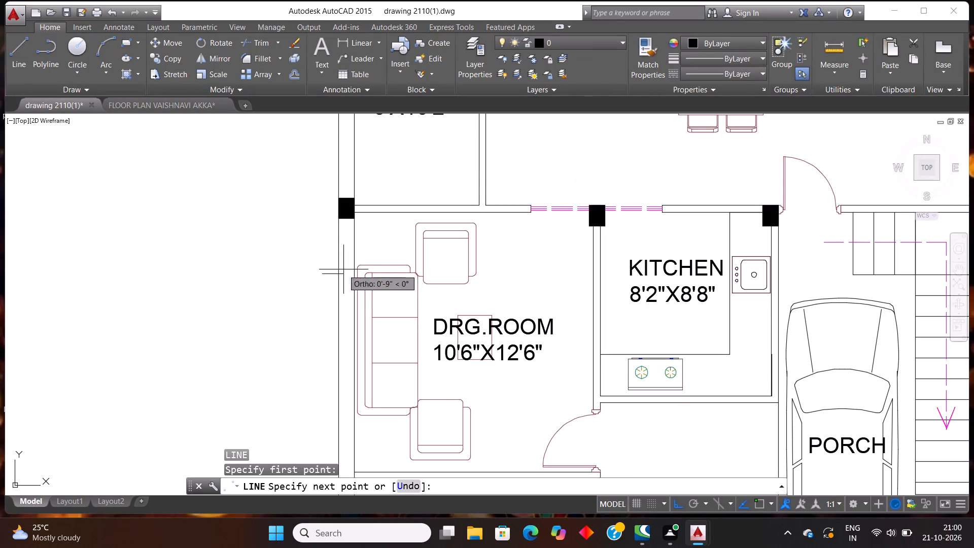
pyautogui.click(390, 288)
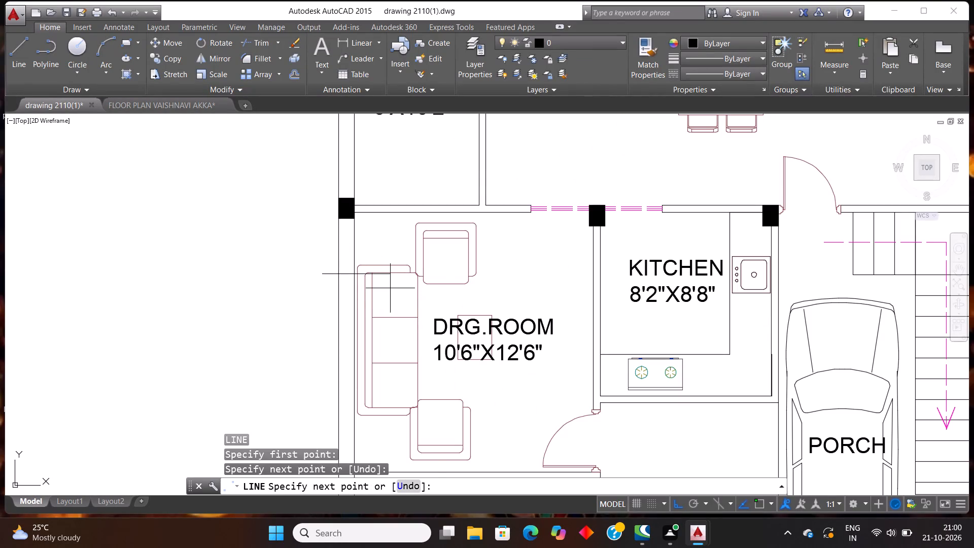
pyautogui.press('Escape')
pyautogui.press('Escape')
# Offset the short line across the drawing room's outer wall by 4' towards the front lawn.
pyautogui.write('OFF')
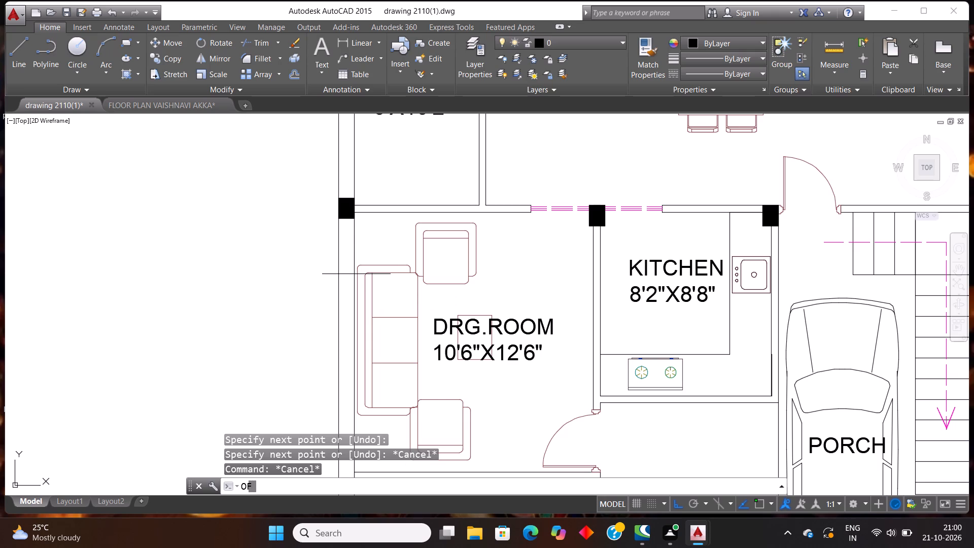
pyautogui.press('Return')
pyautogui.write("4'")
pyautogui.press('Return')
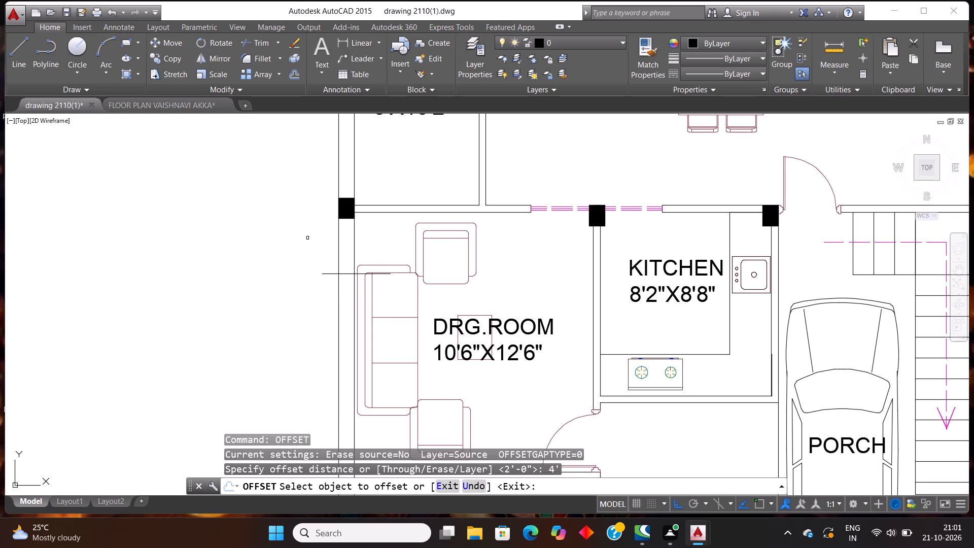
pyautogui.click(344, 273)
pyautogui.click(302, 314)
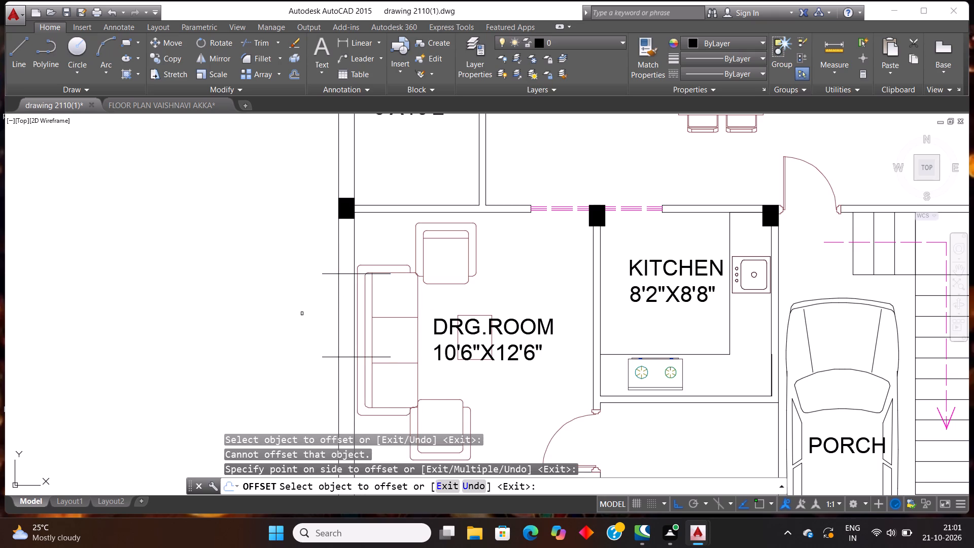
pyautogui.press('Escape')
pyautogui.press('Escape')
# Trim the drawing room's outer wall into a 4' opening and trim the marks' ends outside the house.
pyautogui.write('TR')
pyautogui.press('Return')
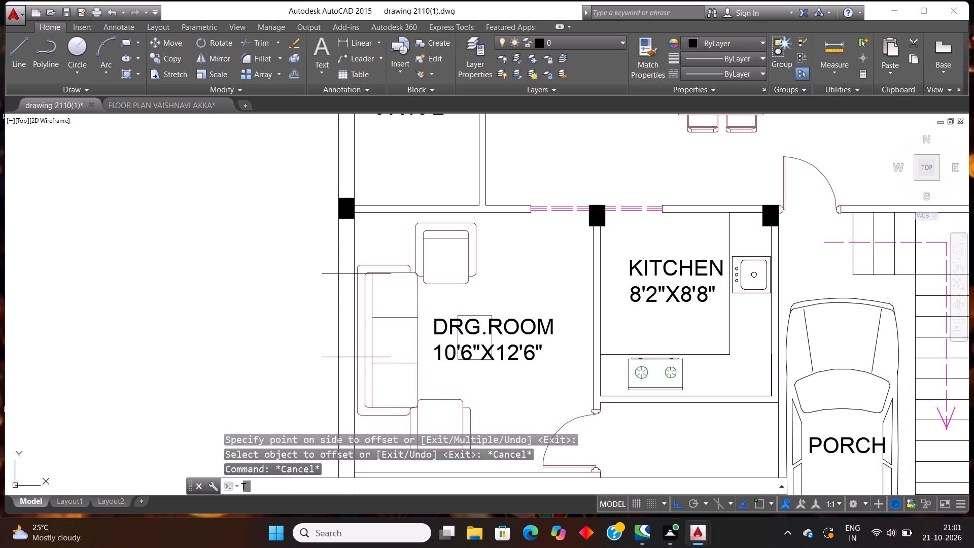
pyautogui.press('Return')
pyautogui.click(254, 319)
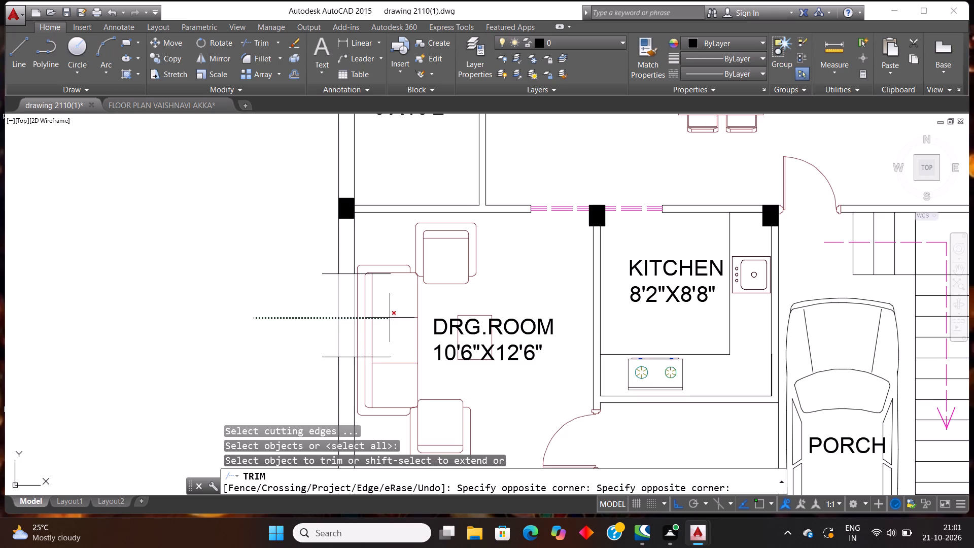
pyautogui.click(390, 318)
pyautogui.click(312, 369)
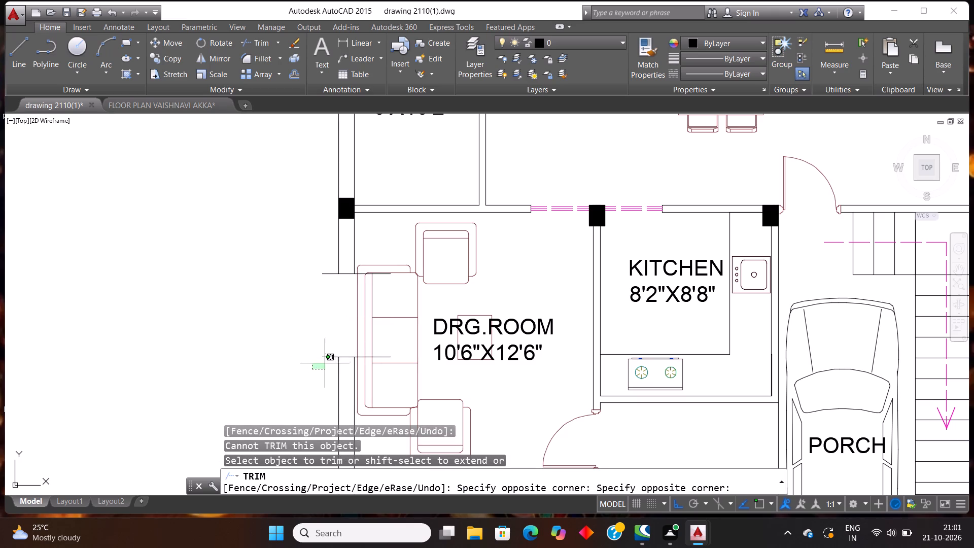
pyautogui.click(326, 258)
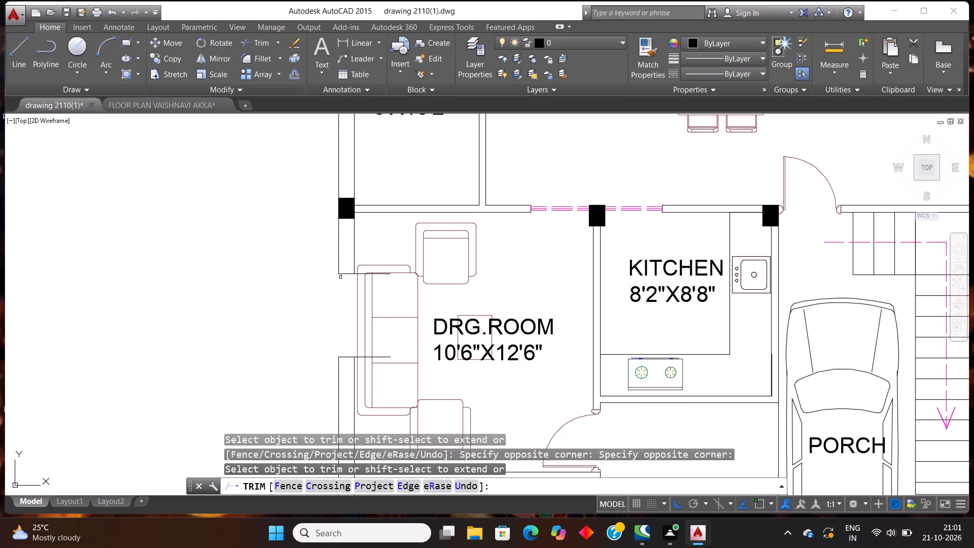
# Trim the inner ends of the two opening marks where they run over the sofa.
pyautogui.click(408, 384)
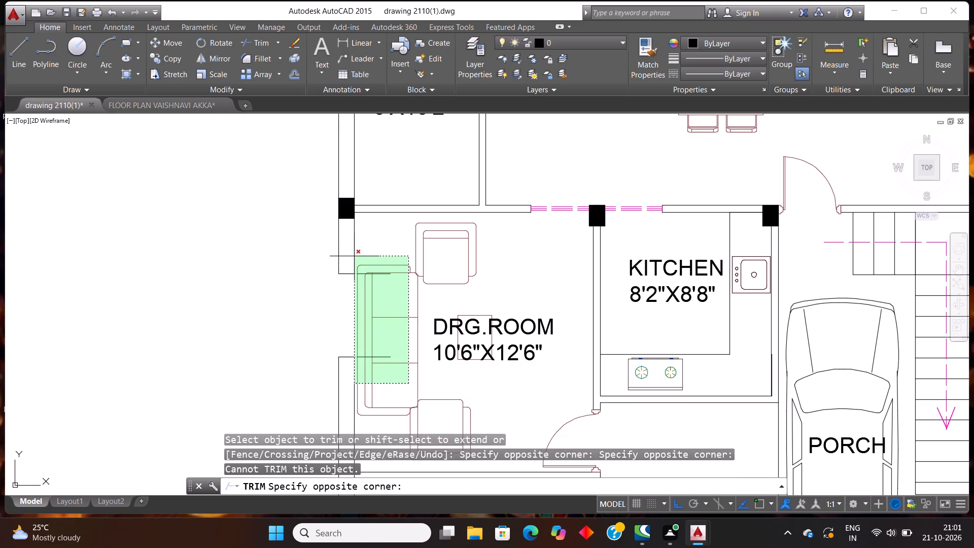
pyautogui.click(363, 256)
pyautogui.click(396, 355)
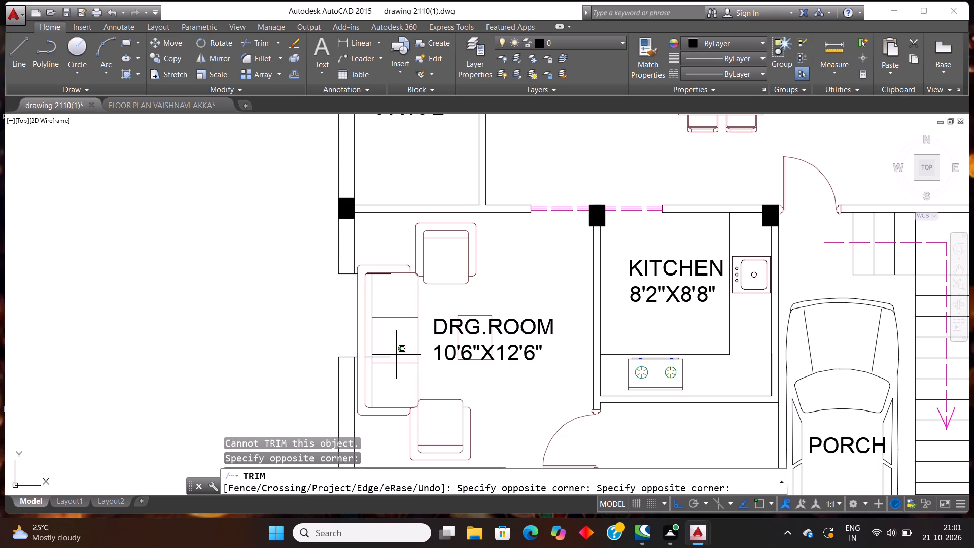
pyautogui.click(385, 361)
pyautogui.click(386, 280)
pyautogui.click(371, 246)
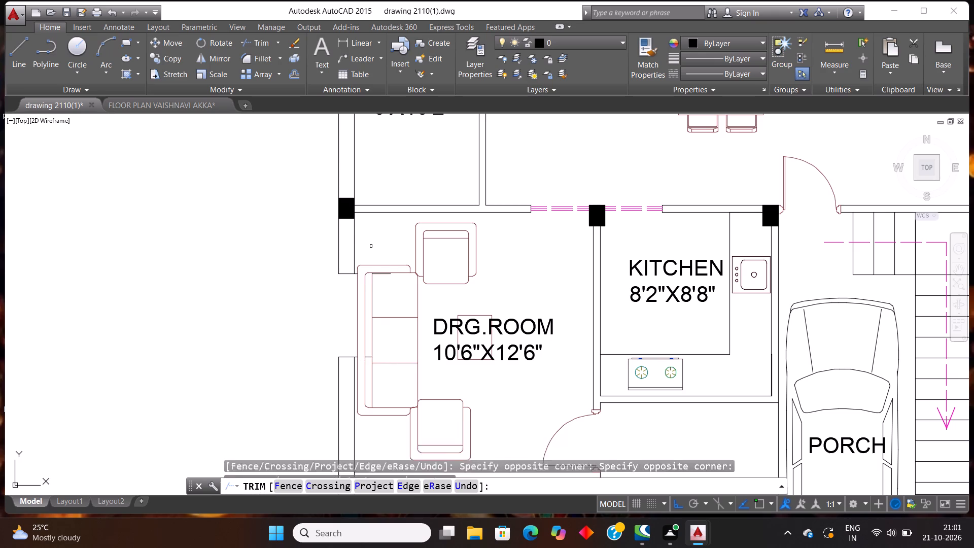
pyautogui.click(379, 278)
pyautogui.click(369, 244)
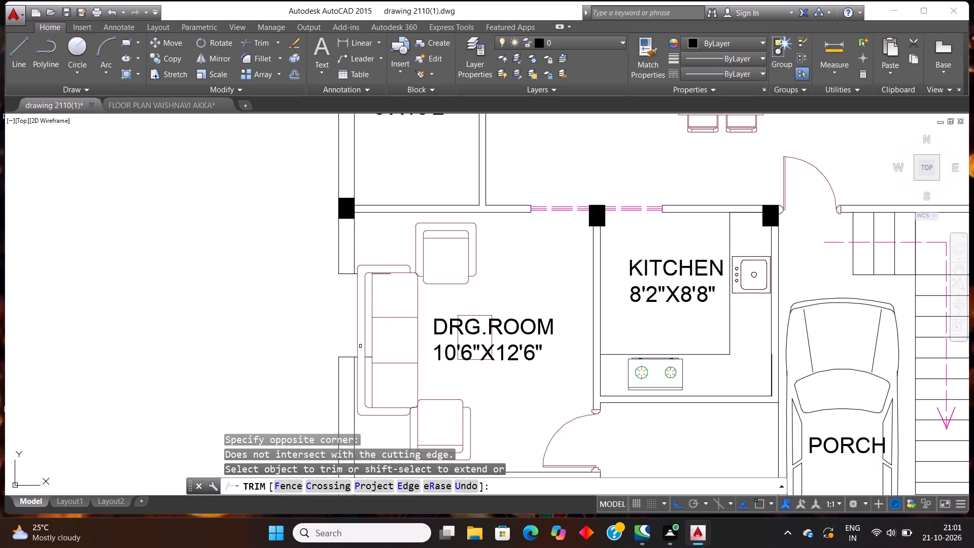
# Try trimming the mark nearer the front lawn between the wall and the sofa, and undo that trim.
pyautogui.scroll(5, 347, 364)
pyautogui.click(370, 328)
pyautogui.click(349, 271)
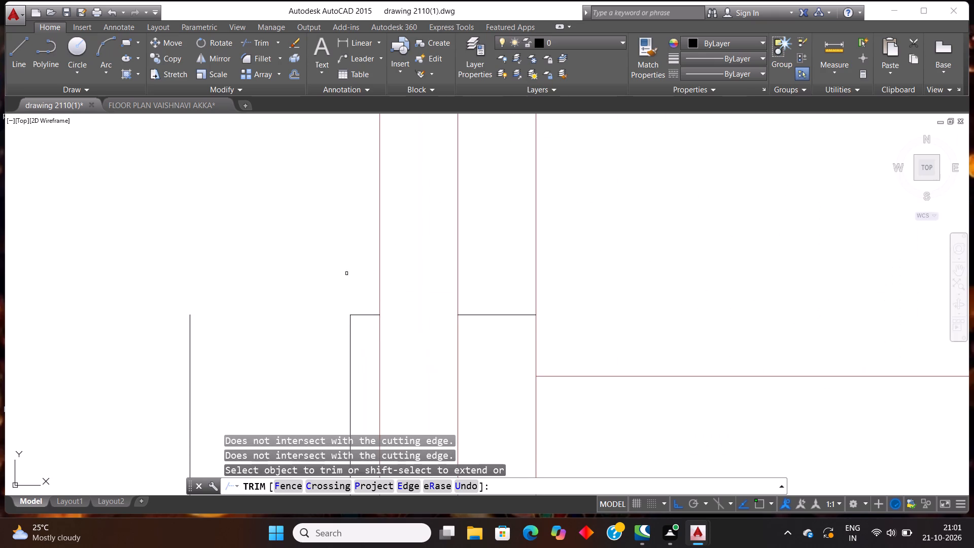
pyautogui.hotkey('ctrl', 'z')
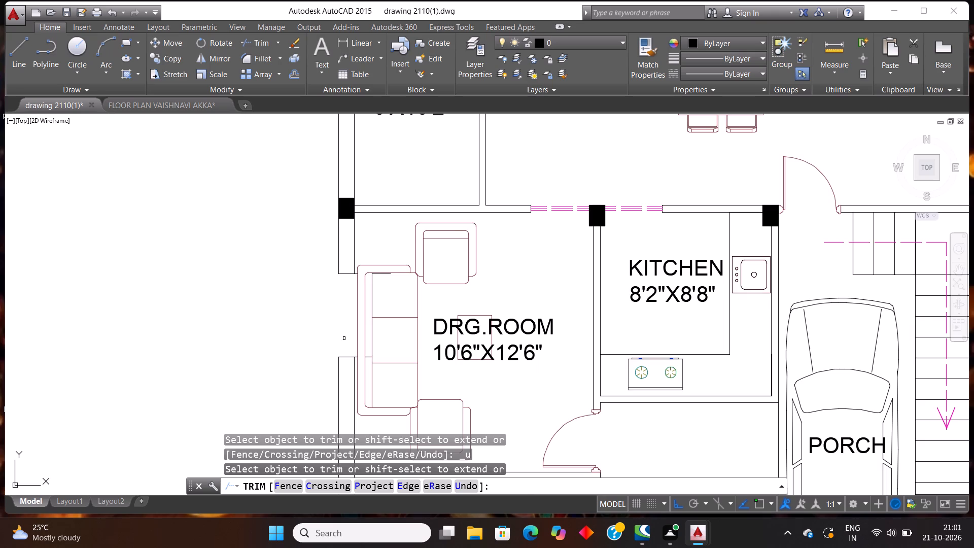
# Trim the stub of the mark nearer the front lawn between the wall's inner face and the sofa.
pyautogui.scroll(5, 352, 351)
pyautogui.click(365, 399)
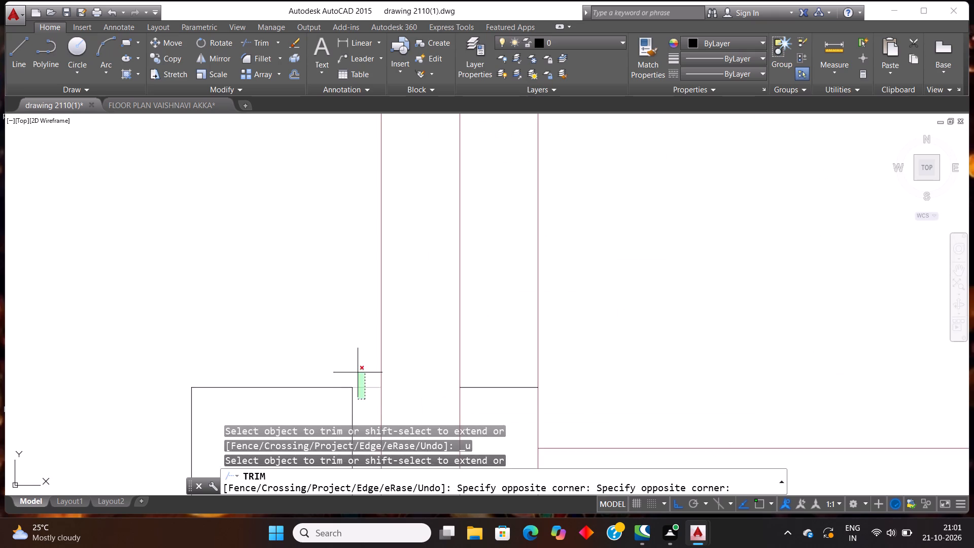
pyautogui.click(358, 372)
pyautogui.scroll(-3, 390, 352)
pyautogui.press('Escape')
# Delete the two leftover mark pieces lying inside the sofa.
pyautogui.scroll(2, 426, 368)
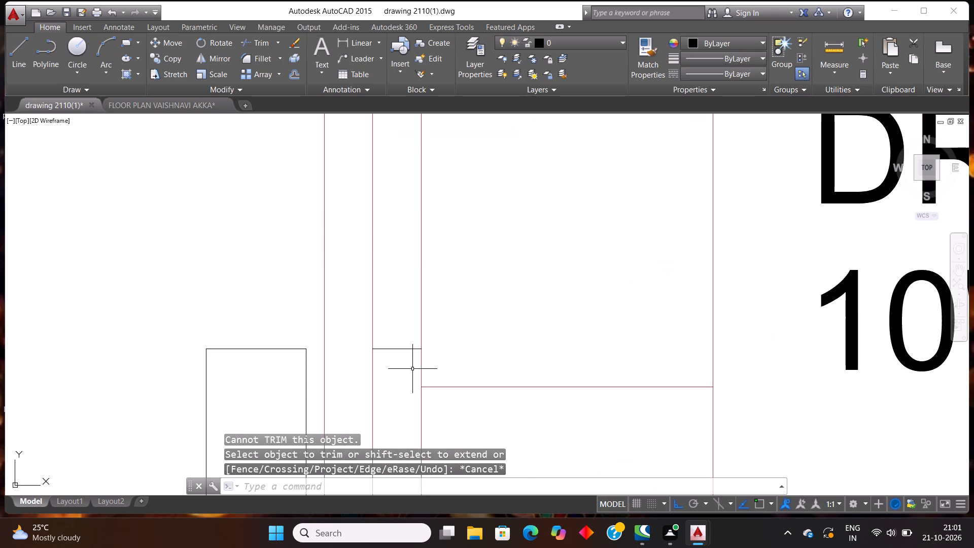
pyautogui.click(412, 369)
pyautogui.click(381, 314)
pyautogui.scroll(-2, 397, 386)
pyautogui.scroll(-2, 410, 343)
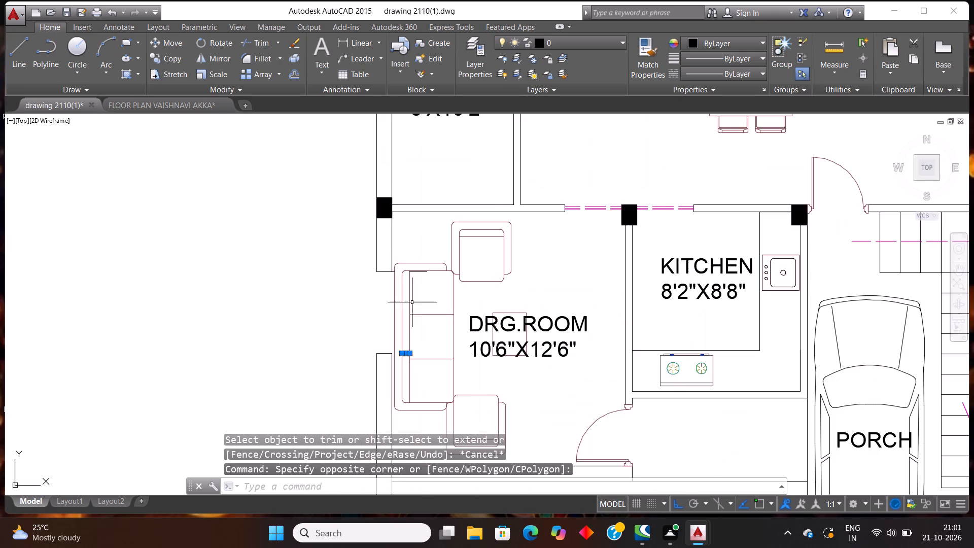
pyautogui.scroll(4, 411, 264)
pyautogui.click(455, 358)
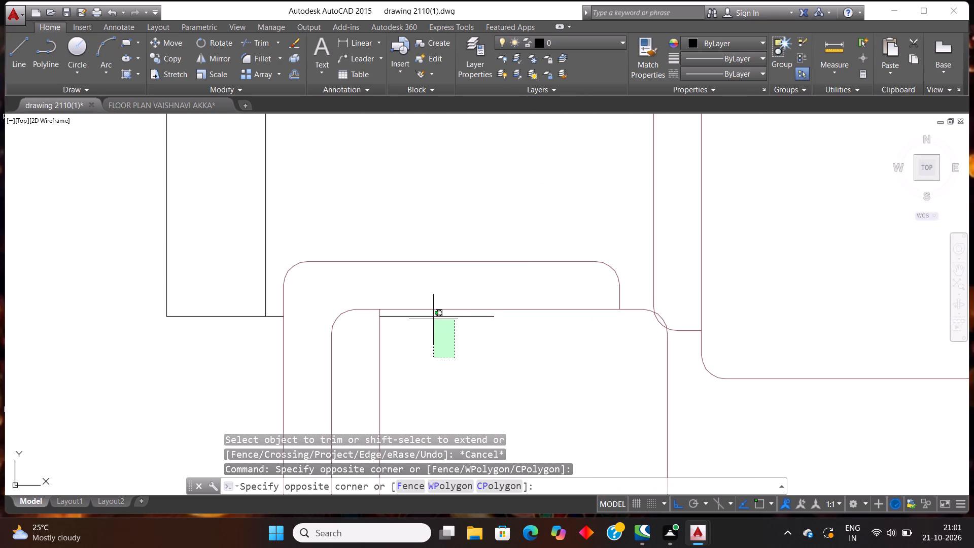
pyautogui.click(430, 317)
pyautogui.press('Delete')
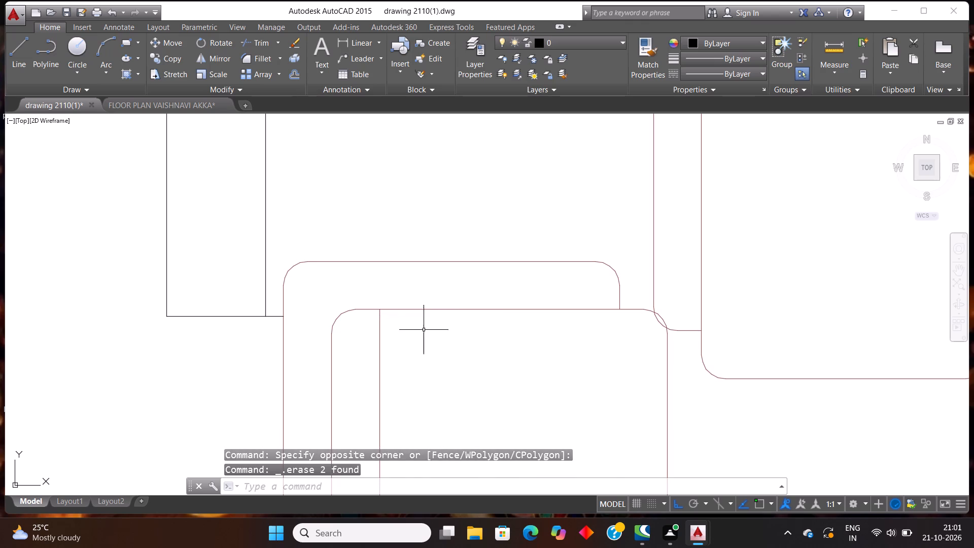
# Draw a short vertical line crossing the wall between the drawing room and front lawn, below the armchair.
pyautogui.scroll(-9, 440, 328)
pyautogui.scroll(1, 464, 346)
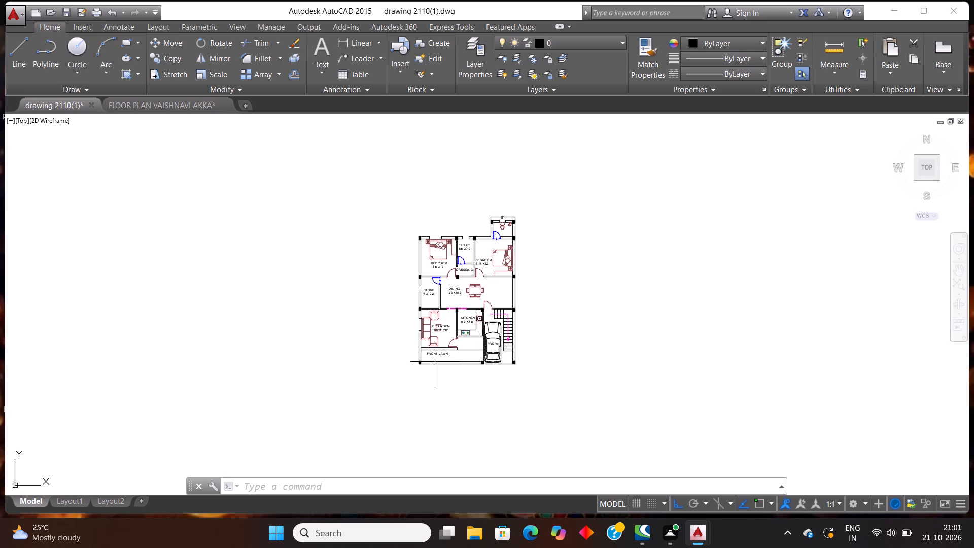
pyautogui.scroll(2, 435, 349)
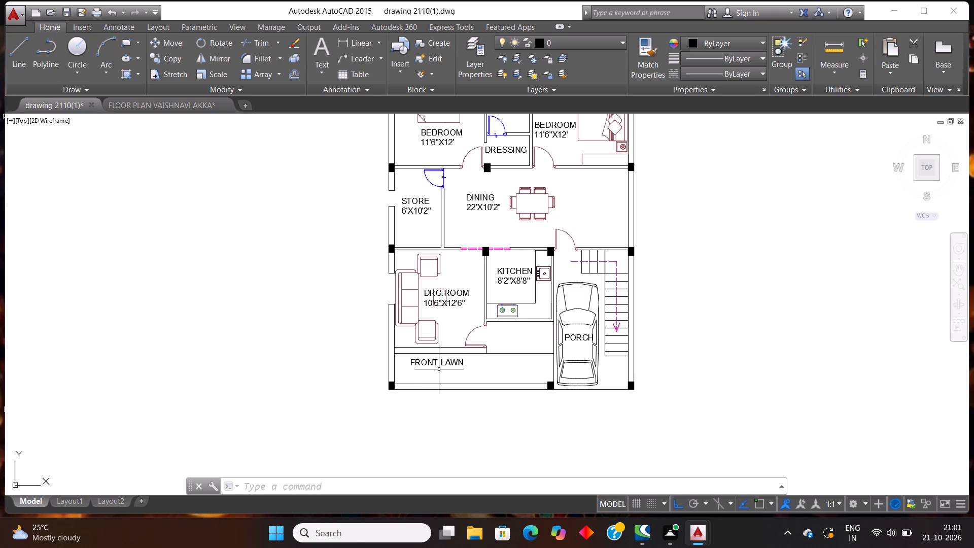
pyautogui.press('Escape')
pyautogui.press('l')
pyautogui.press('Return')
pyautogui.scroll(1, 439, 369)
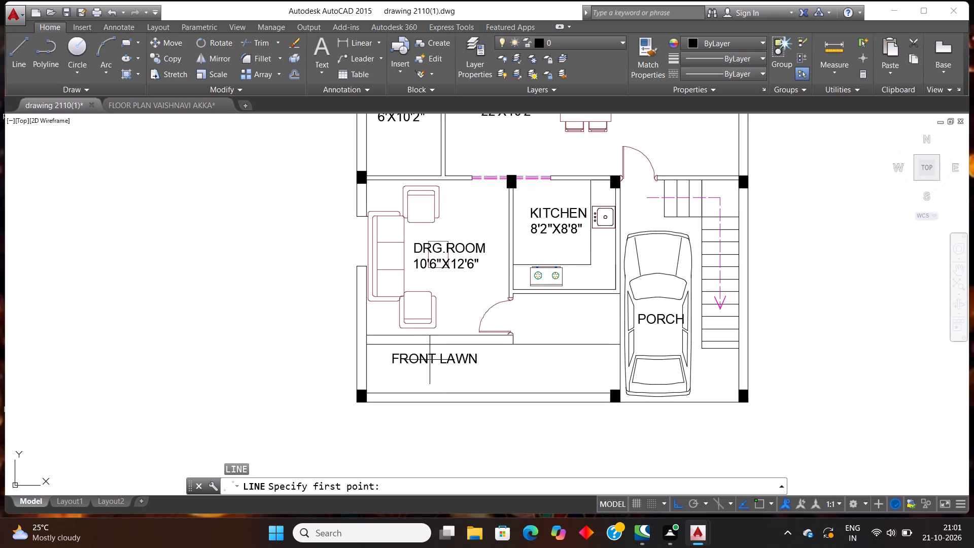
pyautogui.scroll(3, 413, 344)
pyautogui.click(384, 361)
pyautogui.click(374, 298)
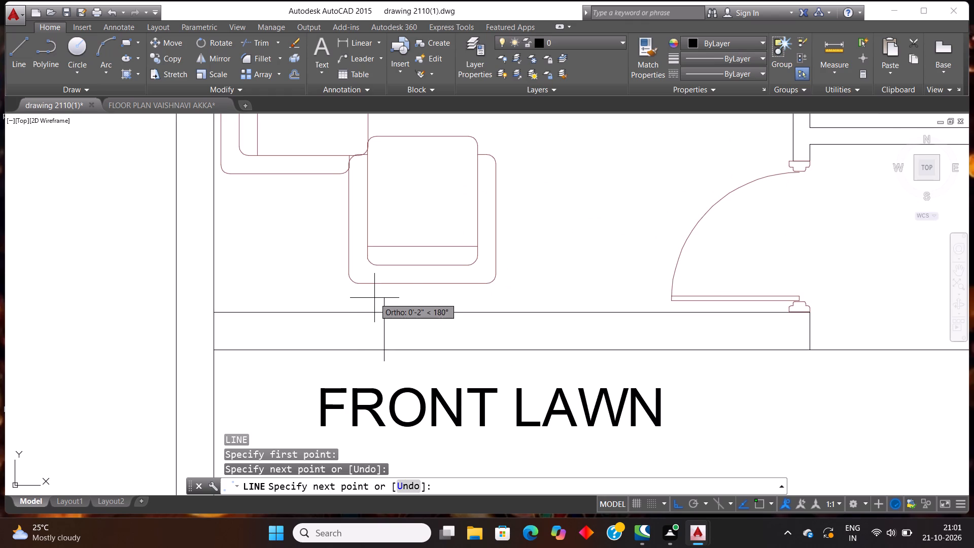
pyautogui.press('Escape')
pyautogui.press('Escape')
# Offset the short line across the drawing room's front wall by 4' towards the entrance door.
pyautogui.write('OFF')
pyautogui.press('Return')
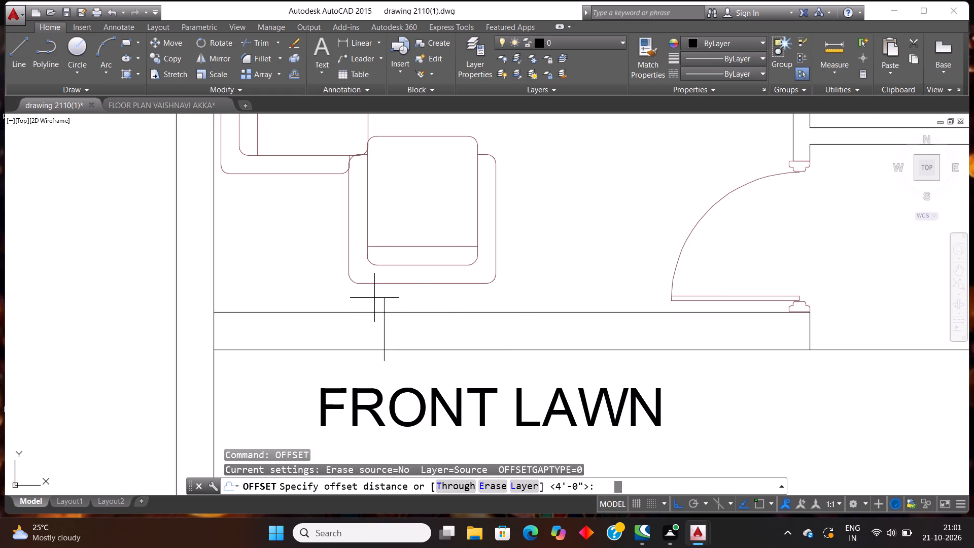
pyautogui.write("4'")
pyautogui.press('Return')
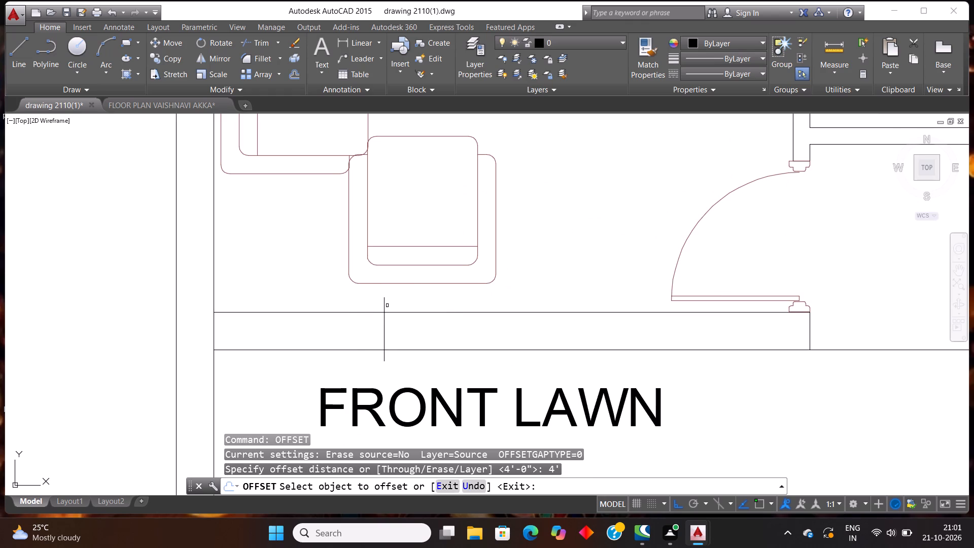
pyautogui.click(384, 305)
pyautogui.click(582, 289)
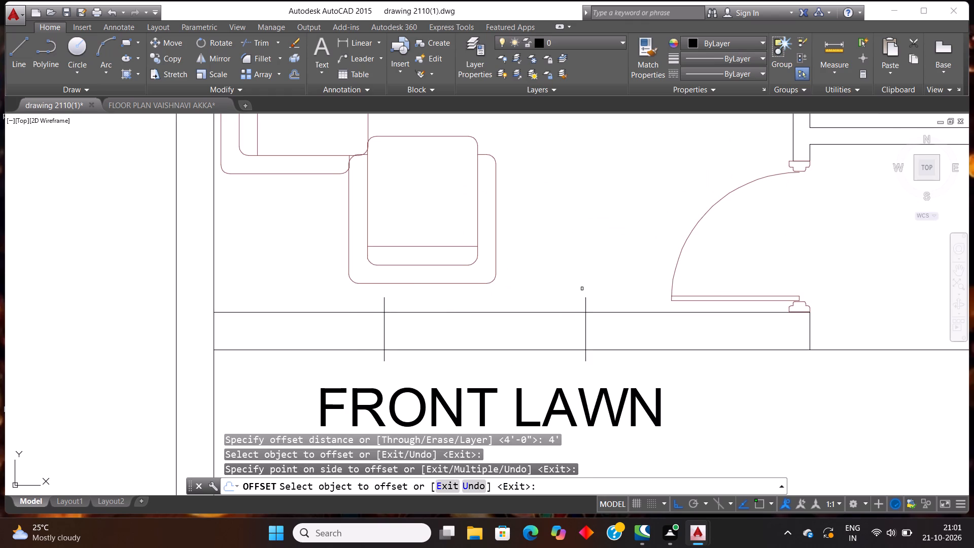
pyautogui.press('Escape')
pyautogui.press('Escape')
# Trim the drawing room's front wall into a 4' opening and trim the marks' ends flush with the wall.
pyautogui.write('TR')
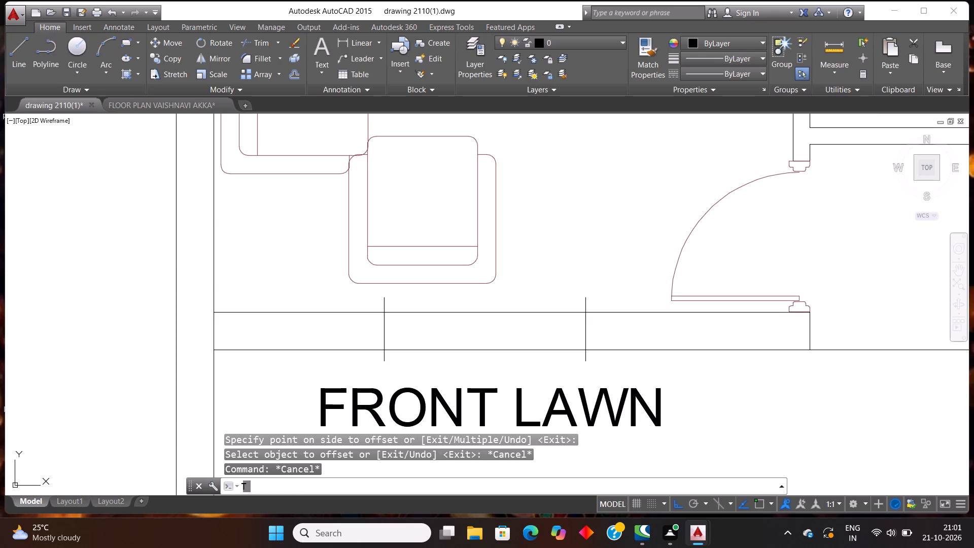
pyautogui.press('Return')
pyautogui.press('Return')
pyautogui.click(537, 364)
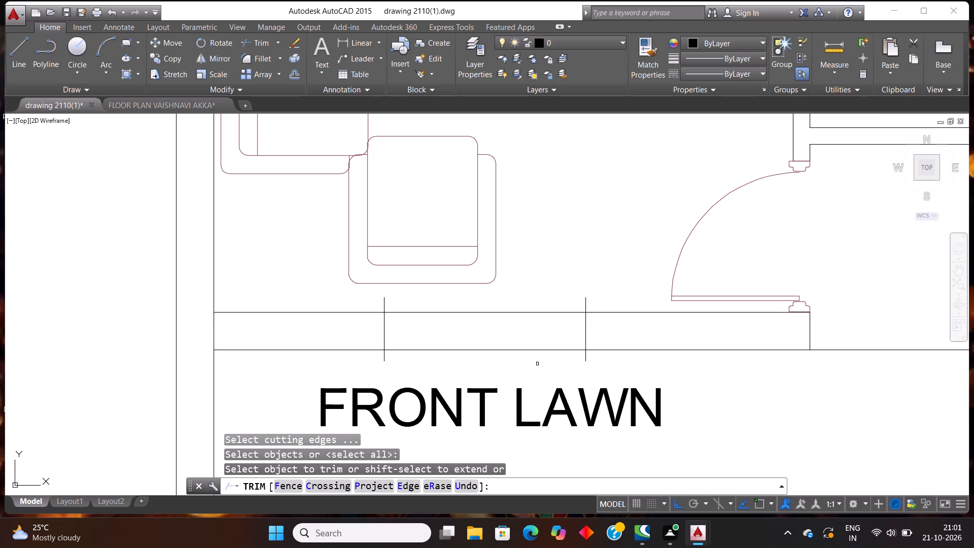
pyautogui.click(519, 276)
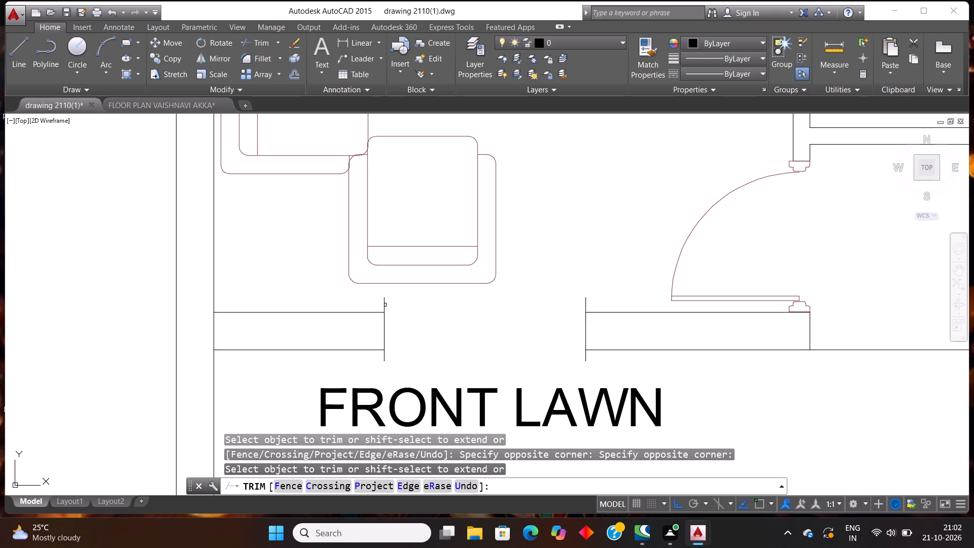
pyautogui.click(384, 305)
pyautogui.moveTo(370, 360); pyautogui.dragTo(382, 360)
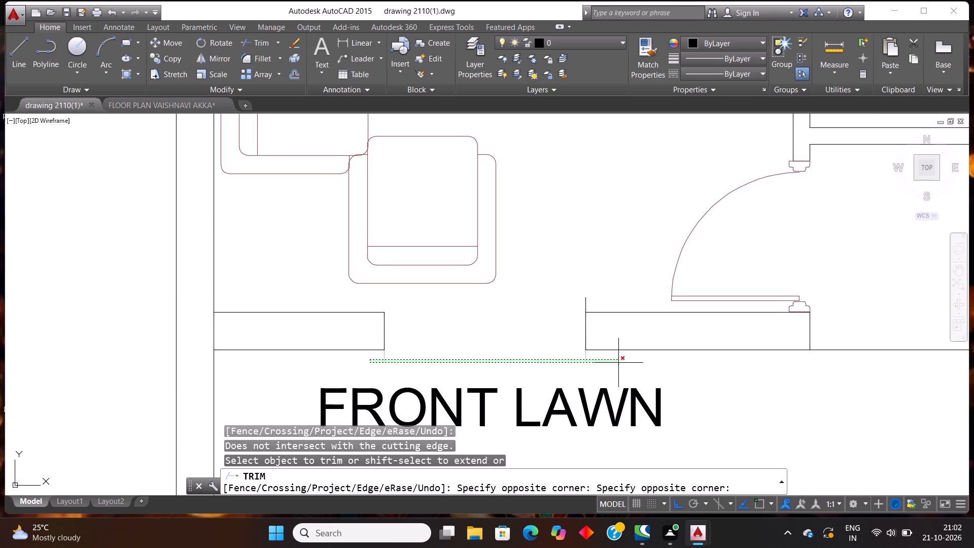
pyautogui.click(618, 364)
pyautogui.click(556, 309)
pyautogui.click(610, 295)
pyautogui.scroll(-3, 544, 335)
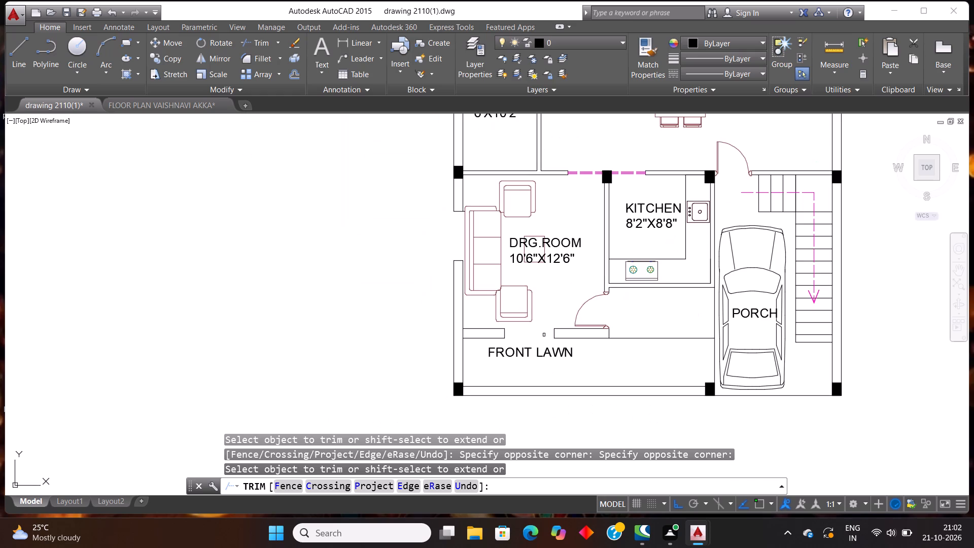
pyautogui.scroll(-2, 544, 335)
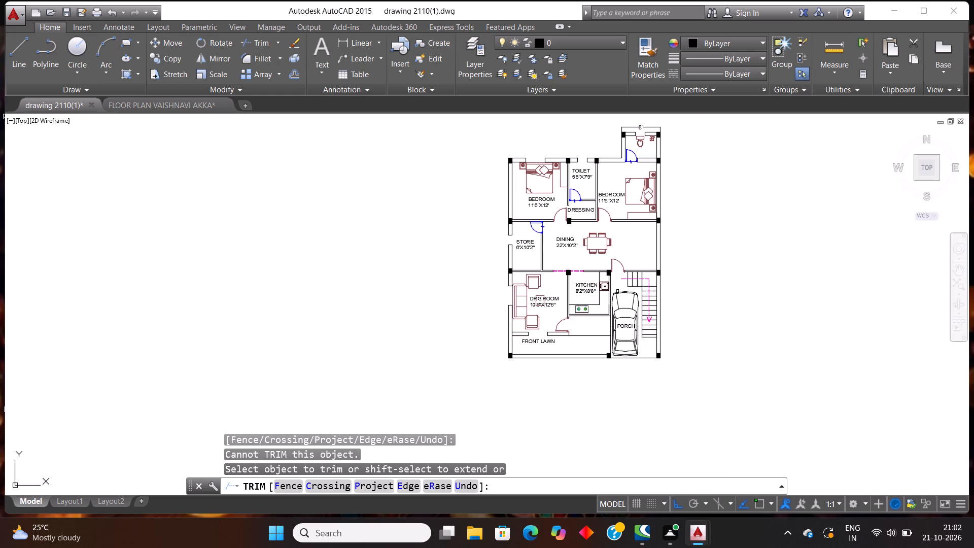
# Draw a short vertical line crossing the kitchen's front wall, just below the stove.
pyautogui.scroll(1, 617, 291)
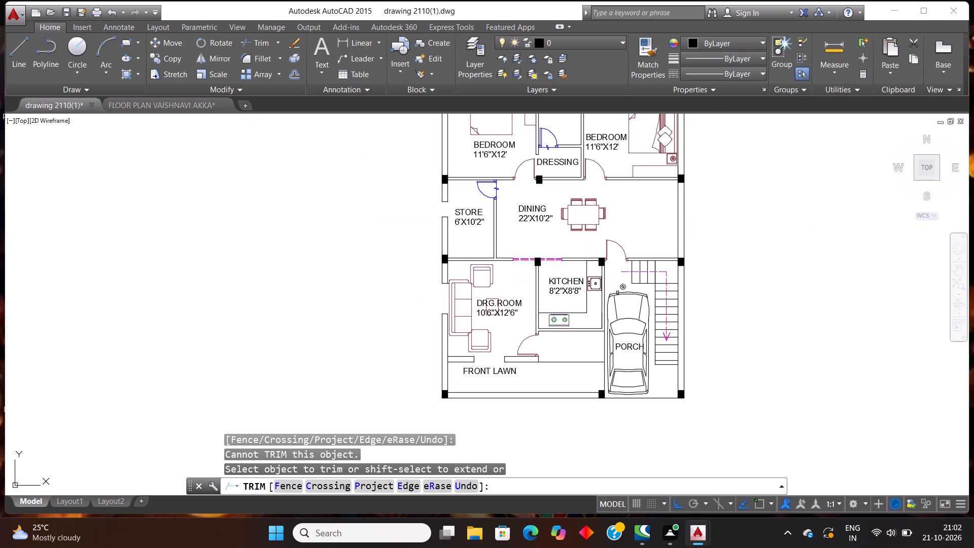
pyautogui.press('Escape')
pyautogui.scroll(2, 609, 328)
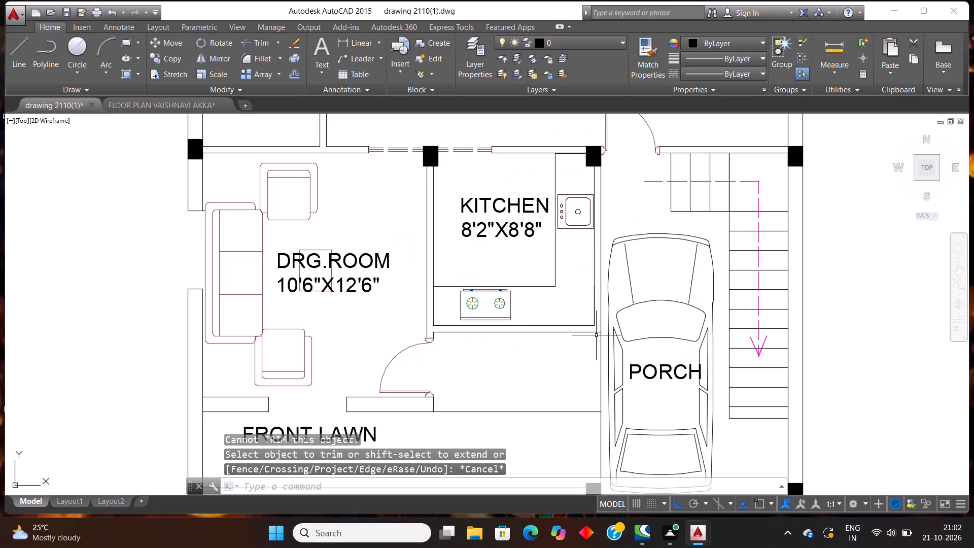
pyautogui.press('l')
pyautogui.press('Return')
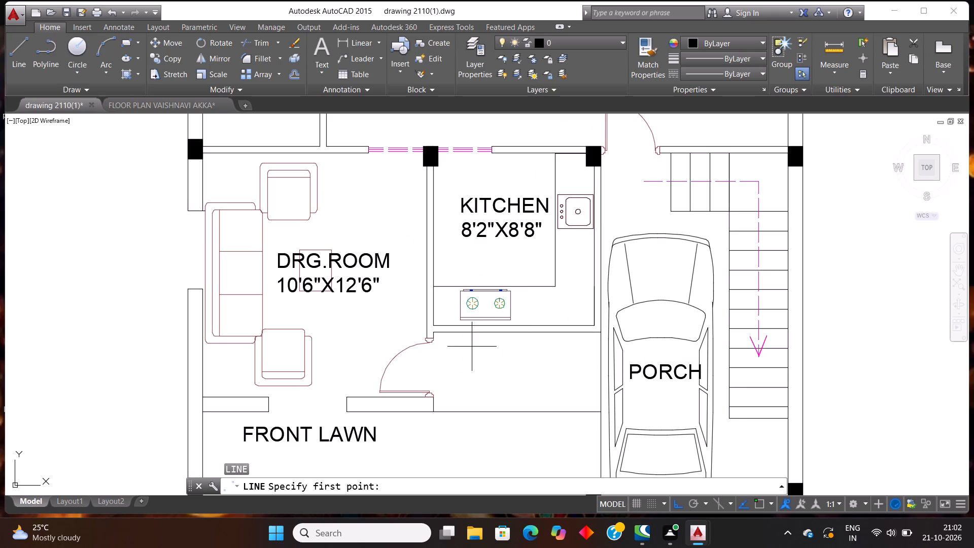
pyautogui.click(486, 341)
pyautogui.click(480, 322)
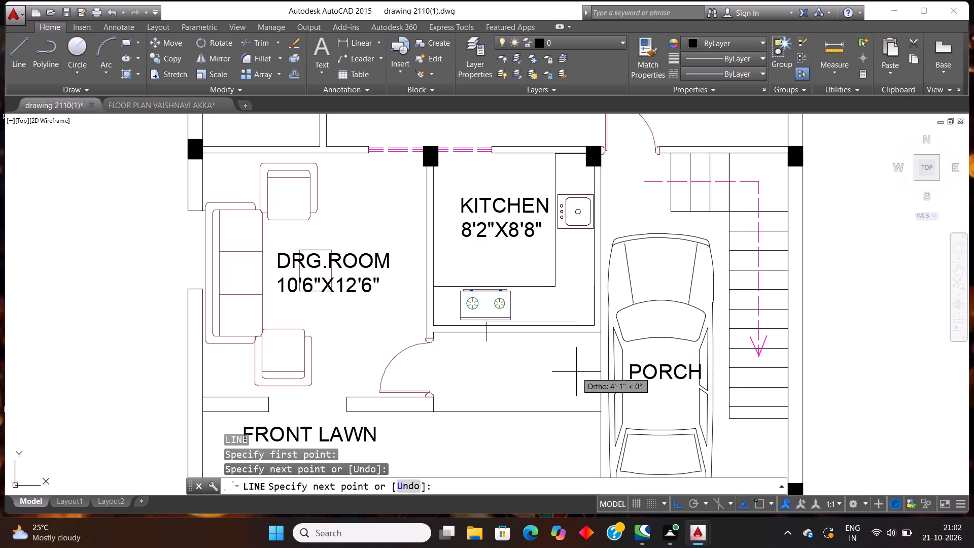
pyautogui.press('Escape')
pyautogui.press('Escape')
# Offset the short line across the kitchen's front wall by 4' towards the porch.
pyautogui.write('OFF')
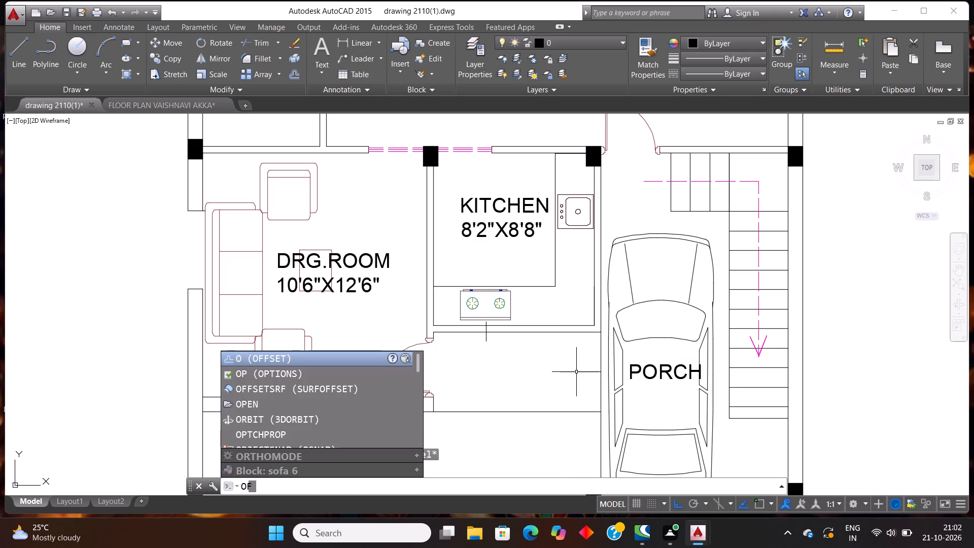
pyautogui.press('Return')
pyautogui.write("4'")
pyautogui.press('Return')
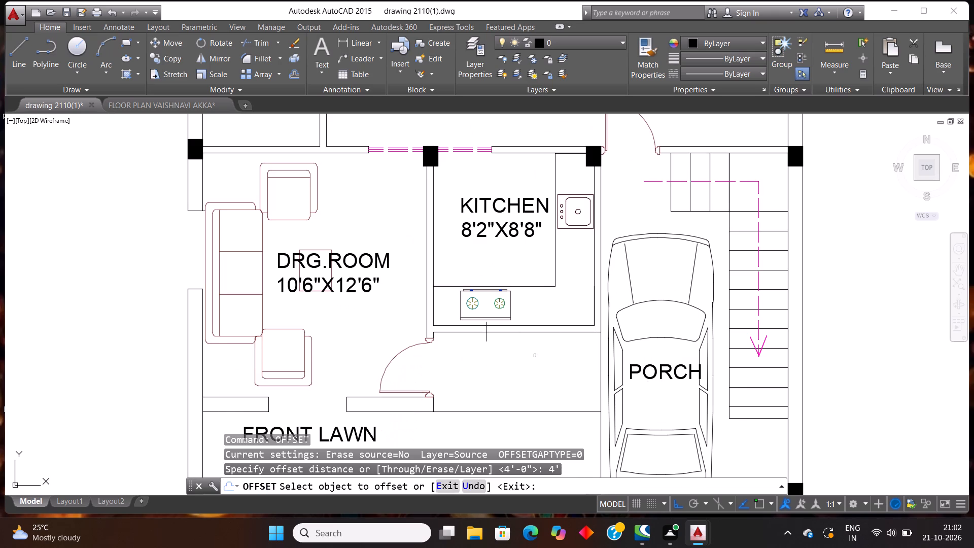
pyautogui.click(487, 341)
pyautogui.click(551, 357)
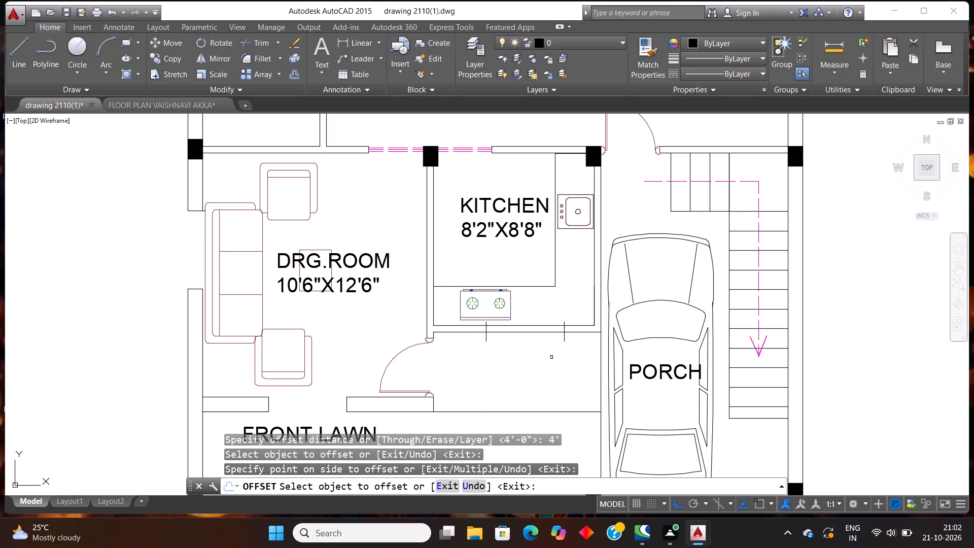
pyautogui.press('Escape')
pyautogui.press('Escape')
# Trim the kitchen's front wall into a 4' opening and trim the marks' ends flush with the wall.
pyautogui.write('TR')
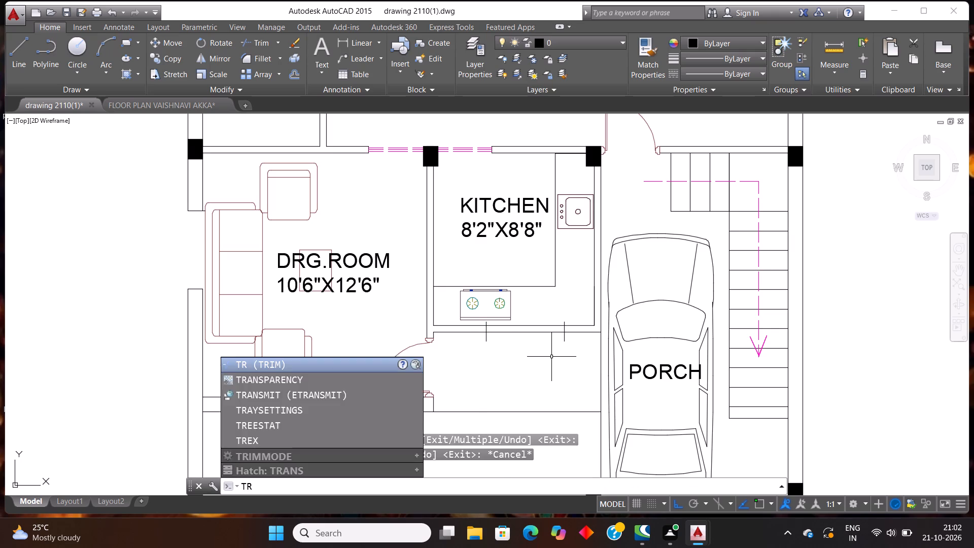
pyautogui.press('Return')
pyautogui.press('Return')
pyautogui.click(551, 354)
pyautogui.click(529, 317)
pyautogui.click(484, 339)
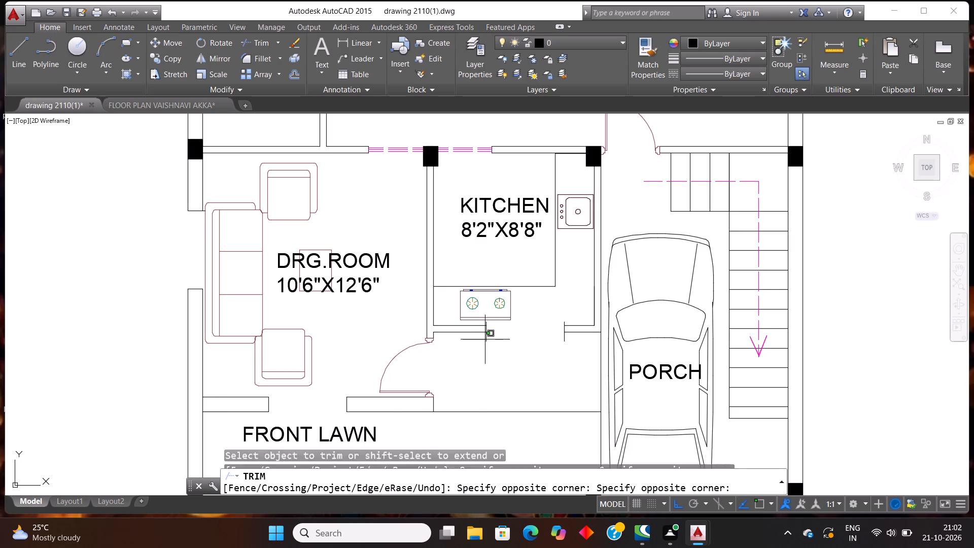
pyautogui.click(597, 372)
pyautogui.scroll(3, 511, 320)
pyautogui.click(398, 348)
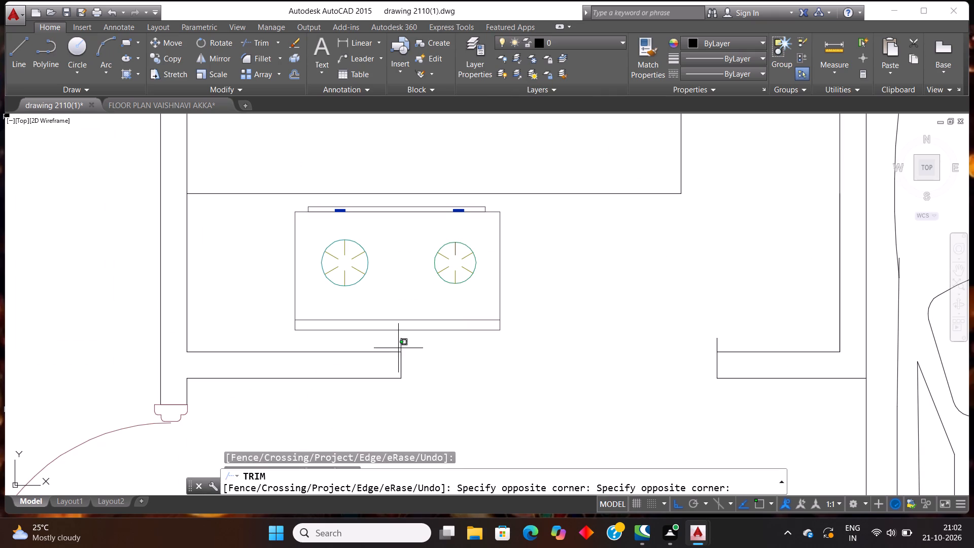
pyautogui.click(725, 323)
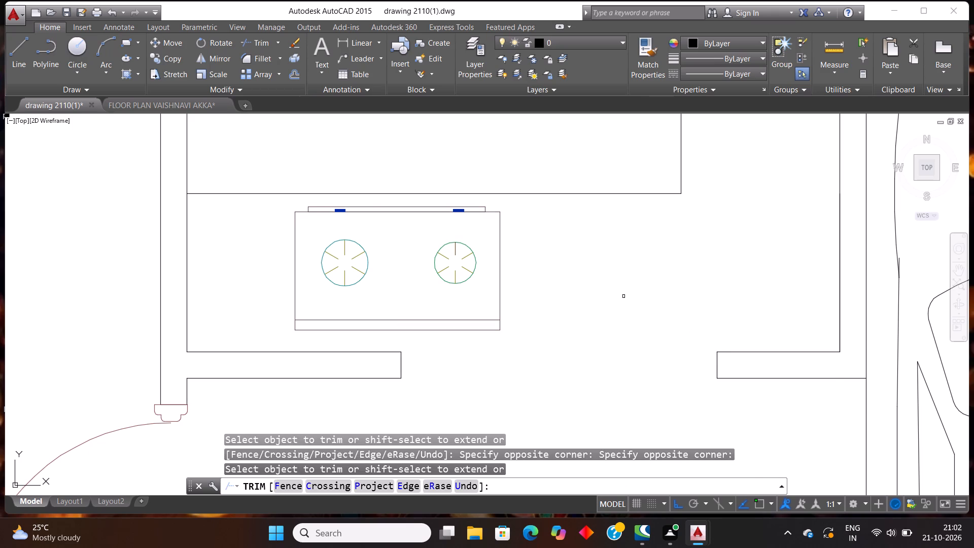
pyautogui.scroll(-5, 623, 296)
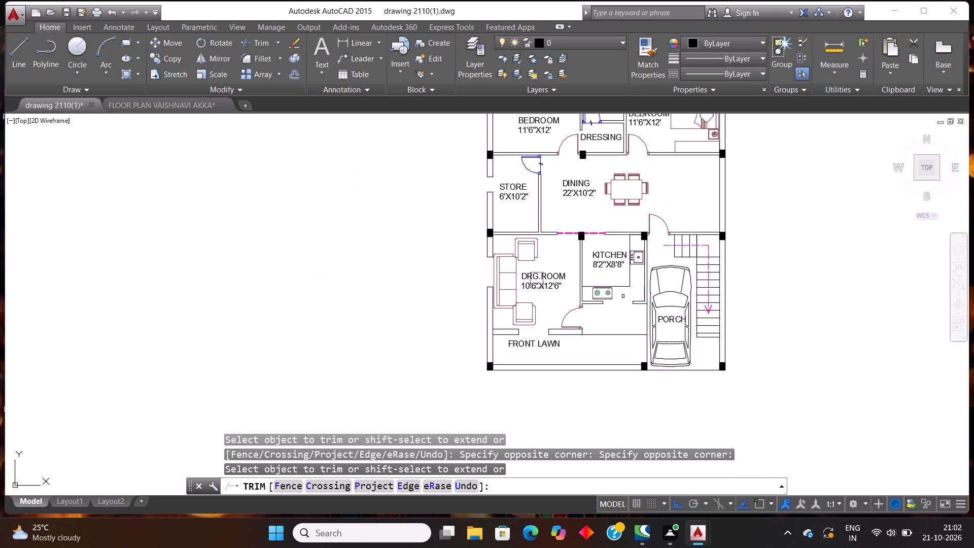
pyautogui.scroll(-1, 623, 296)
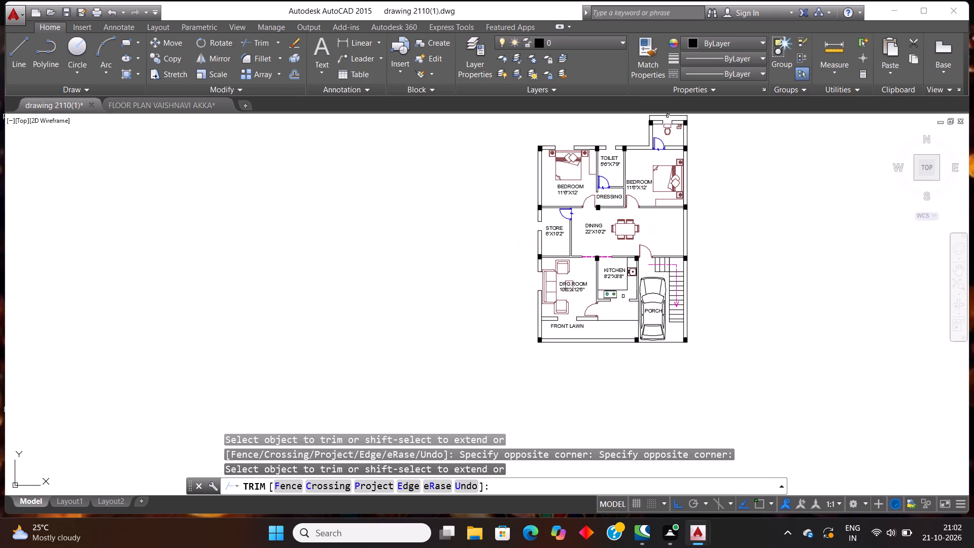
pyautogui.scroll(-1, 623, 296)
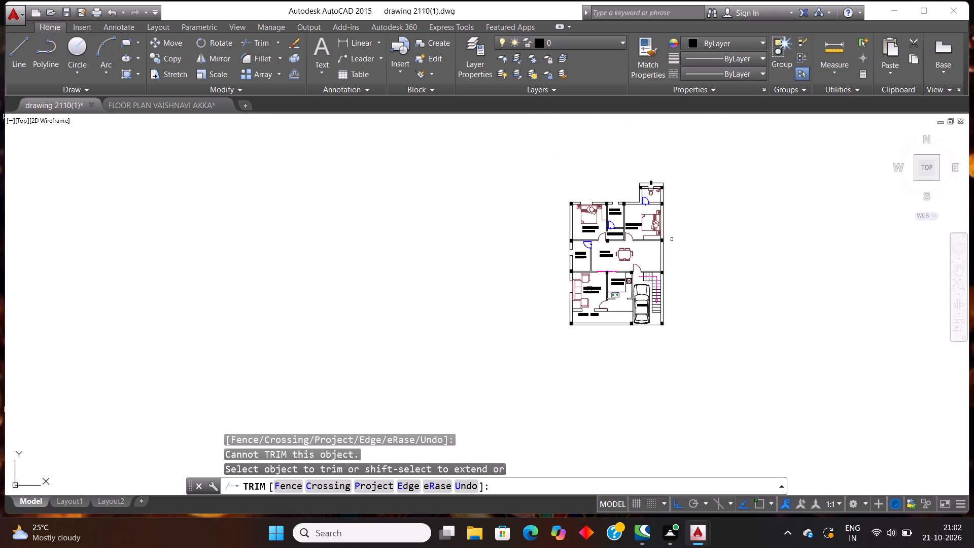
pyautogui.scroll(1, 680, 294)
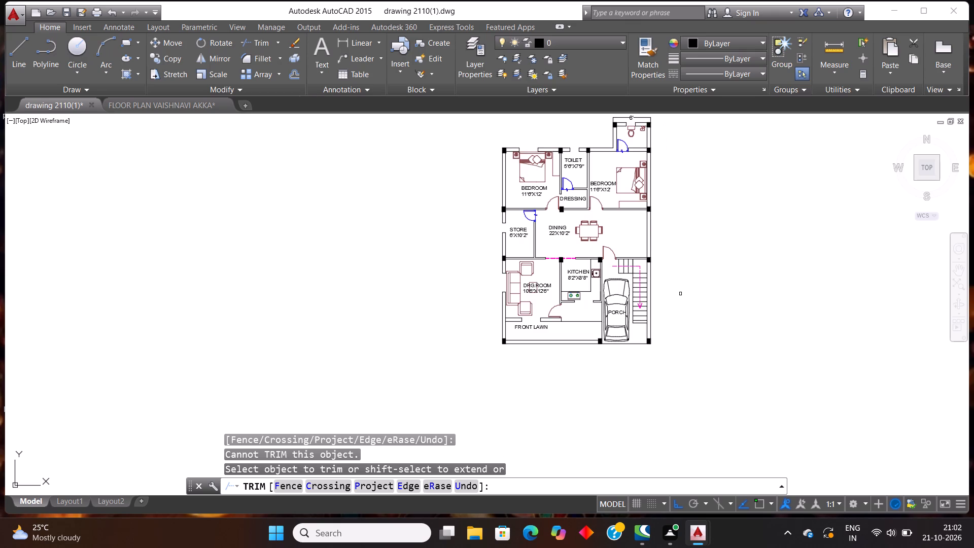
pyautogui.press('Escape')
pyautogui.press('Escape')
# Draw a horizontal line about 4'-11" long crossing the dining room's outer wall, opposite the store side.
pyautogui.scroll(1, 678, 278)
pyautogui.scroll(1, 629, 203)
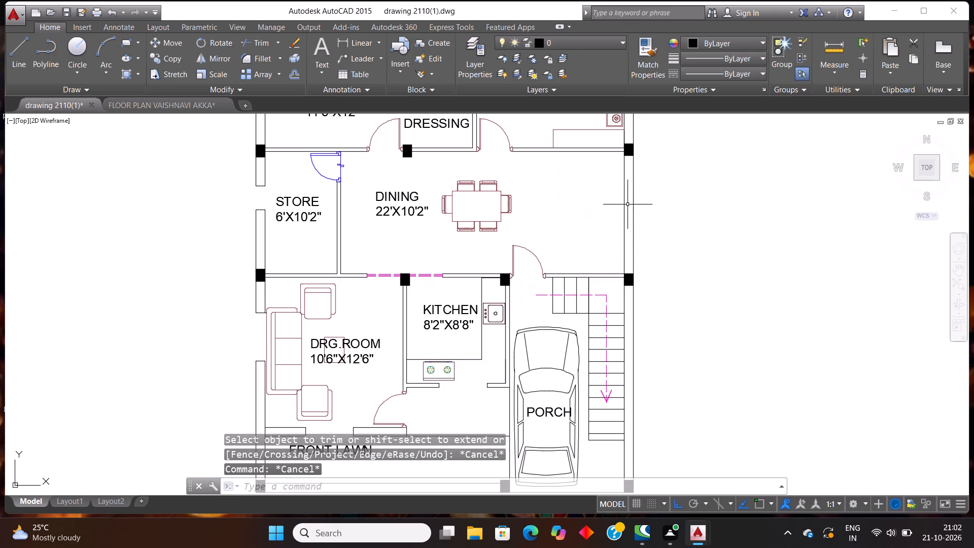
pyautogui.press('l')
pyautogui.press('Return')
pyautogui.click(609, 185)
pyautogui.click(669, 180)
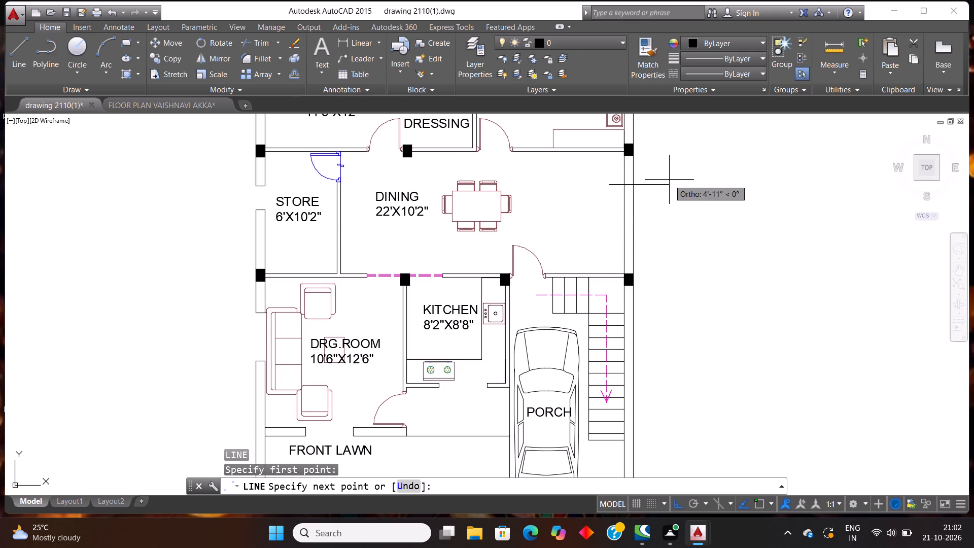
pyautogui.press('Escape')
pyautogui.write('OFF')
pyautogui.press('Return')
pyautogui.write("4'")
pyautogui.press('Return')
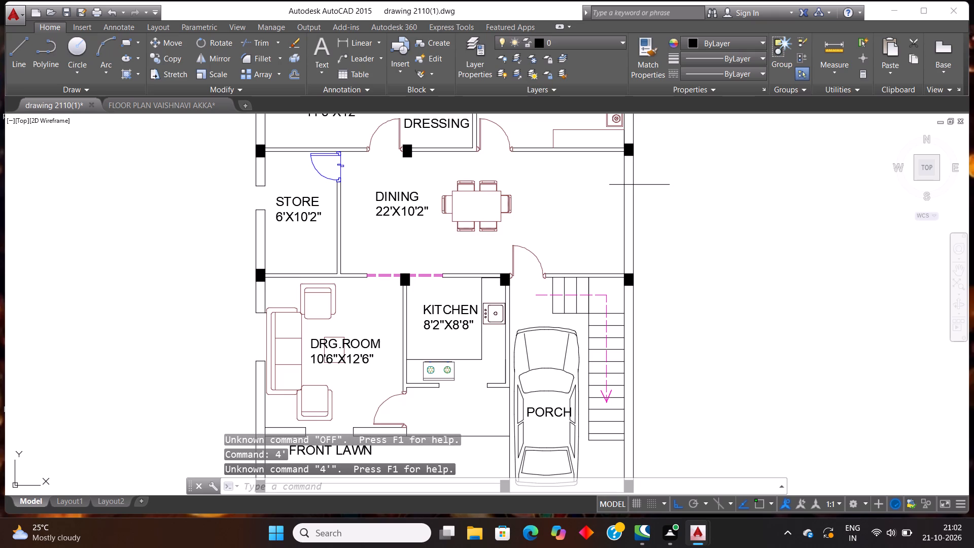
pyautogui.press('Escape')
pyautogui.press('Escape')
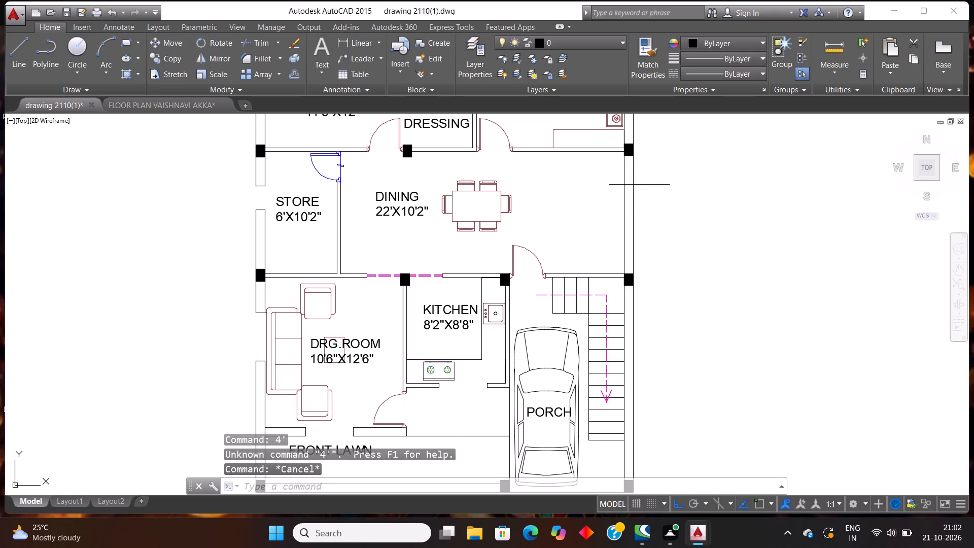
# Offset the horizontal line across the dining room's outer wall by 4' towards the staircase.
pyautogui.write('OFF')
pyautogui.press('Return')
pyautogui.write("4'")
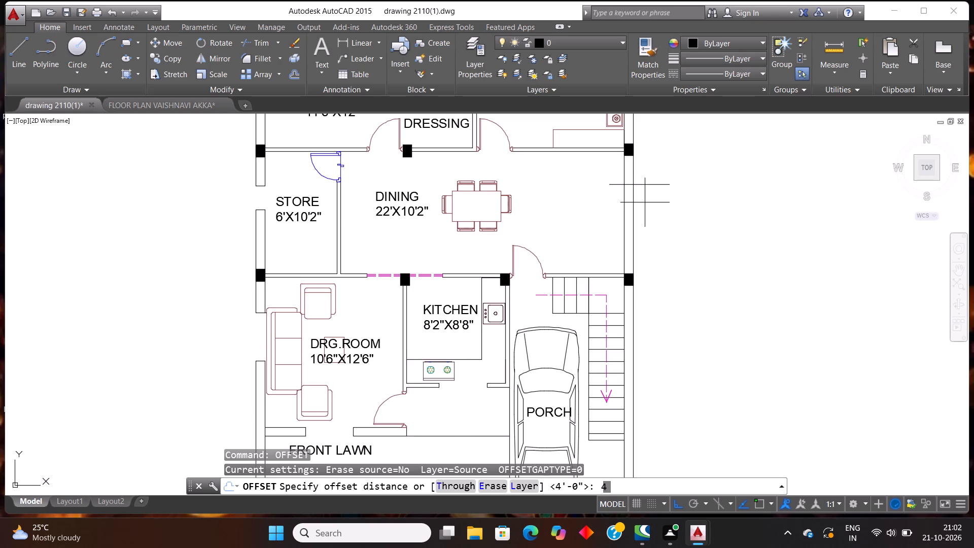
pyautogui.press('Return')
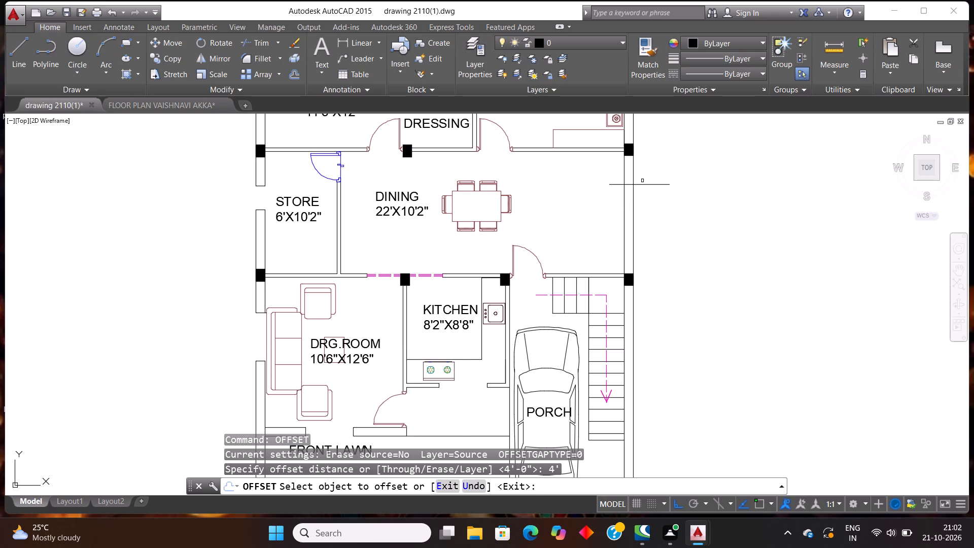
pyautogui.click(641, 185)
pyautogui.click(669, 262)
pyautogui.press('Escape')
pyautogui.press('Escape')
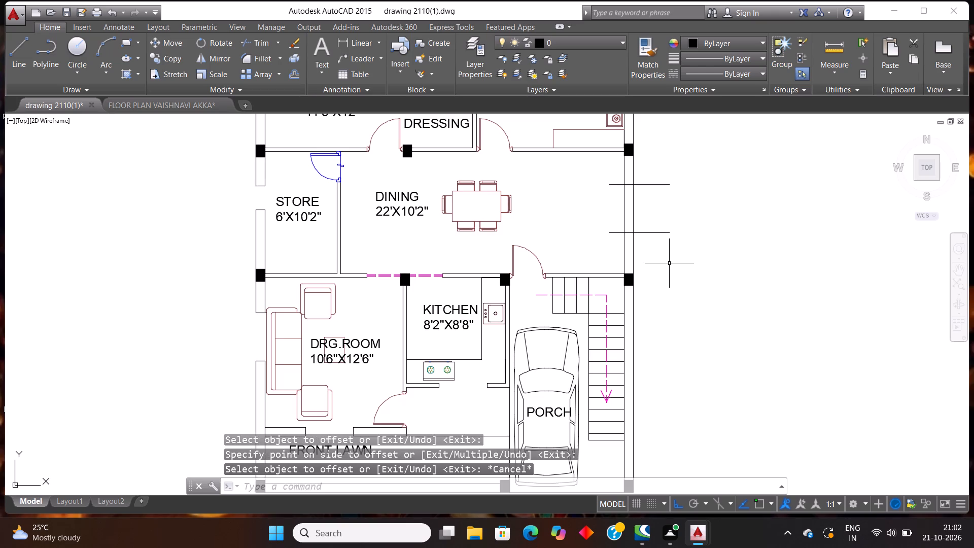
# Trim the dining room's outer wall into a 4' opening and trim the marks' ends flush with the wall.
pyautogui.write('TR')
pyautogui.press('Return')
pyautogui.press('Return')
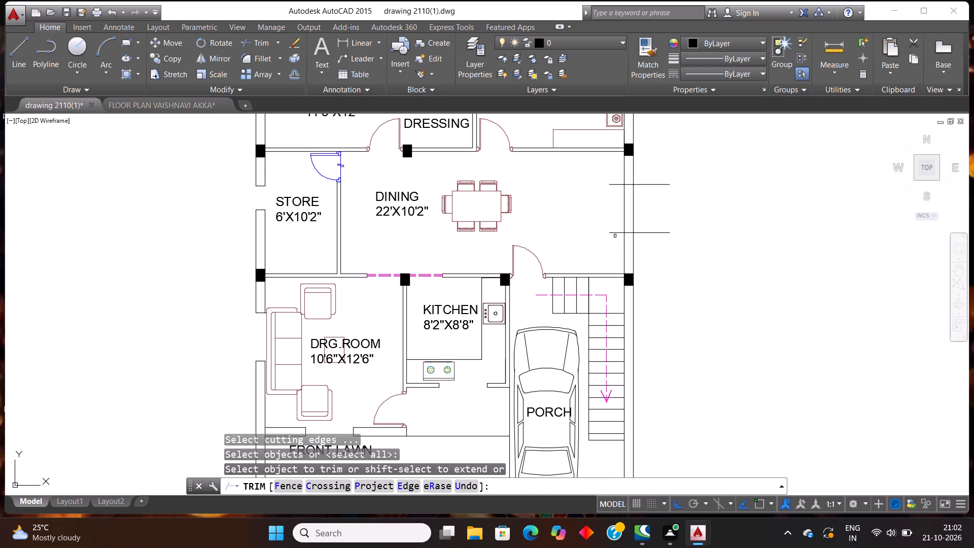
pyautogui.click(605, 216)
pyautogui.click(725, 218)
pyautogui.click(709, 277)
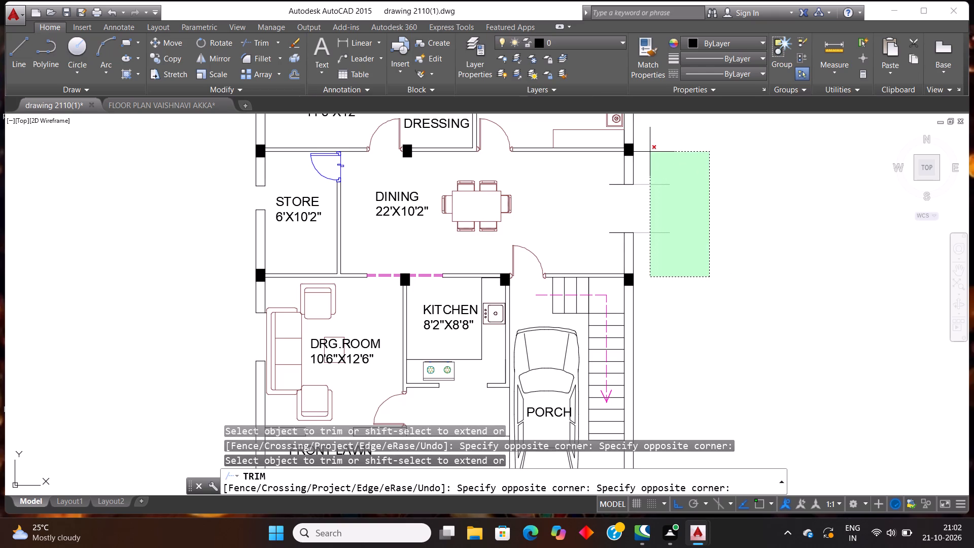
pyautogui.click(648, 156)
pyautogui.click(593, 170)
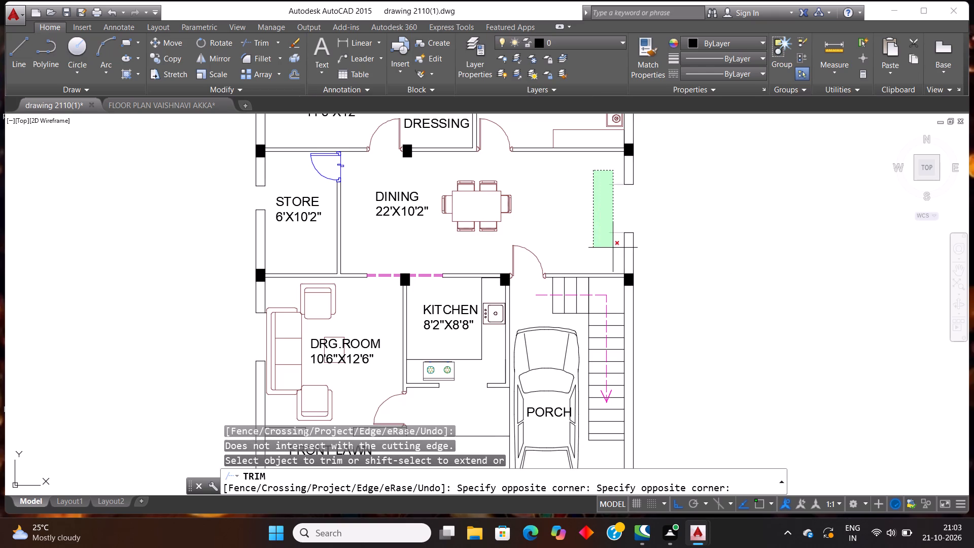
pyautogui.click(613, 248)
pyautogui.scroll(-3, 681, 206)
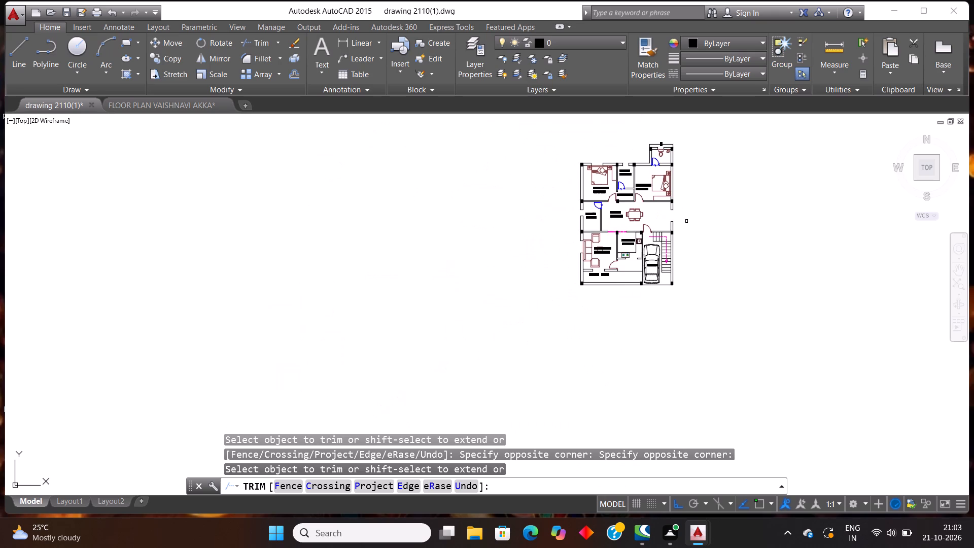
pyautogui.scroll(1, 686, 221)
pyautogui.scroll(-1, 686, 221)
pyautogui.scroll(1, 687, 151)
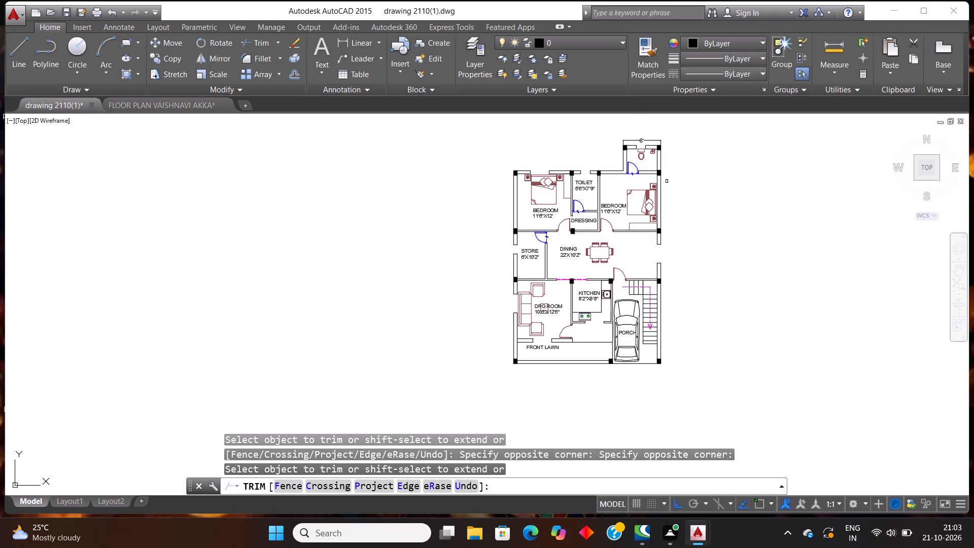
pyautogui.press('Escape')
pyautogui.press('Escape')
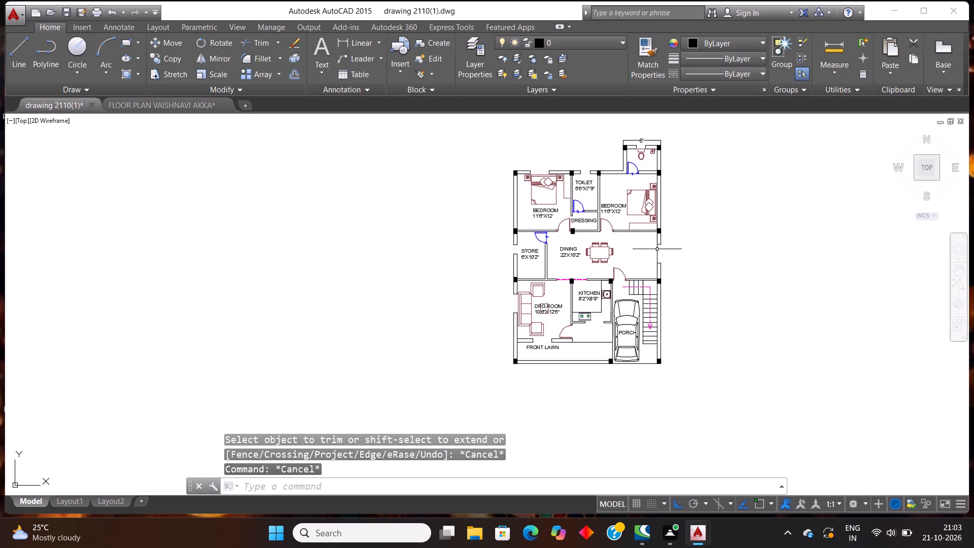
# Trim the inner wall line where the drawing room's front wall meets the outer side wall.
pyautogui.scroll(1, 667, 262)
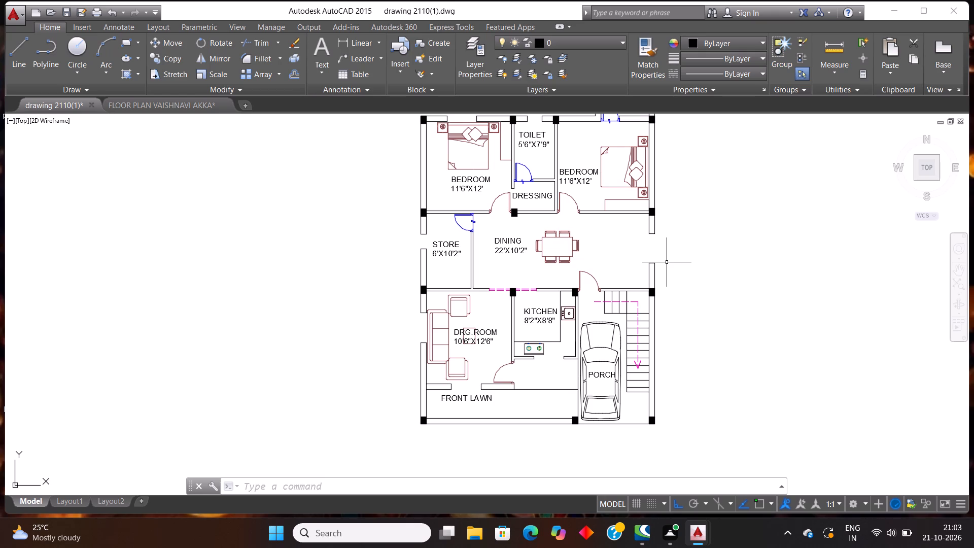
pyautogui.write('TR')
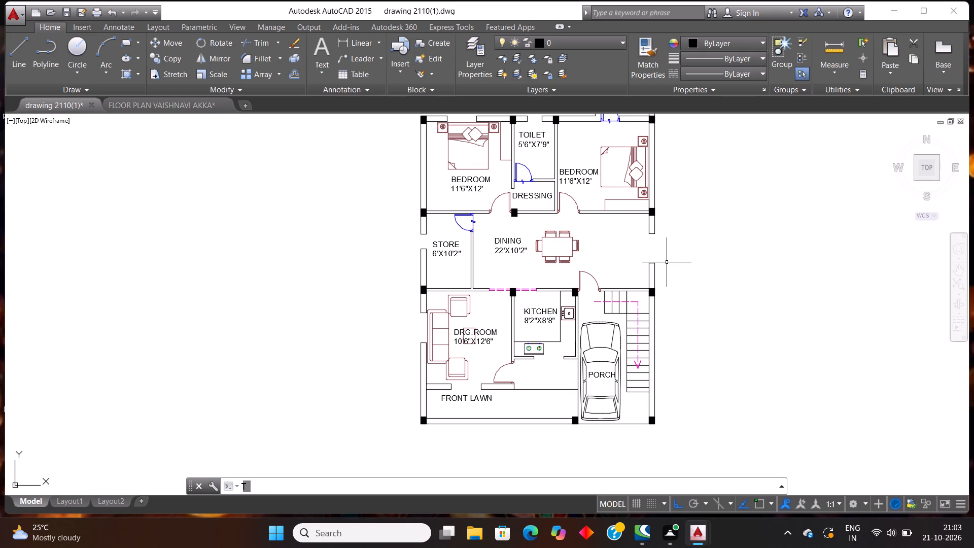
pyautogui.press('Return')
pyautogui.press('Return')
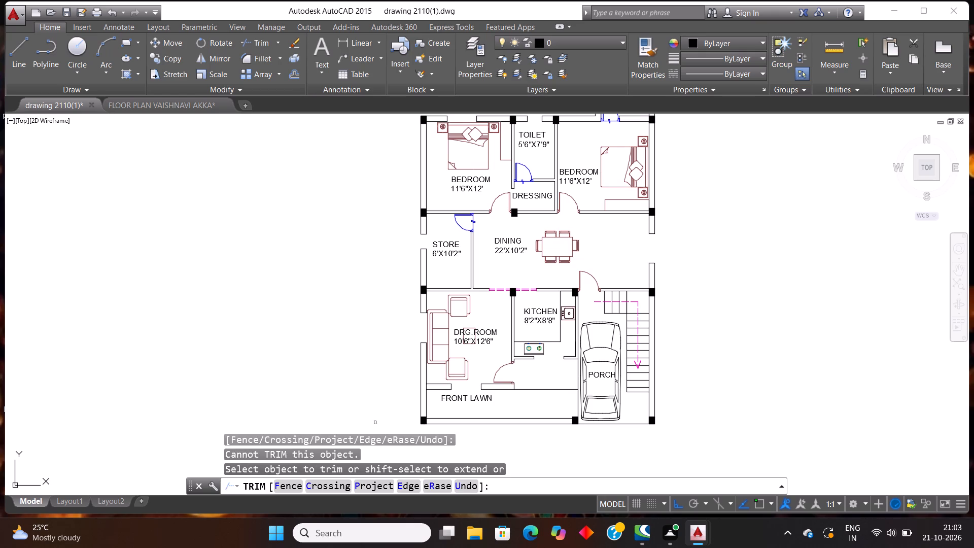
pyautogui.scroll(3, 425, 399)
pyautogui.click(416, 342)
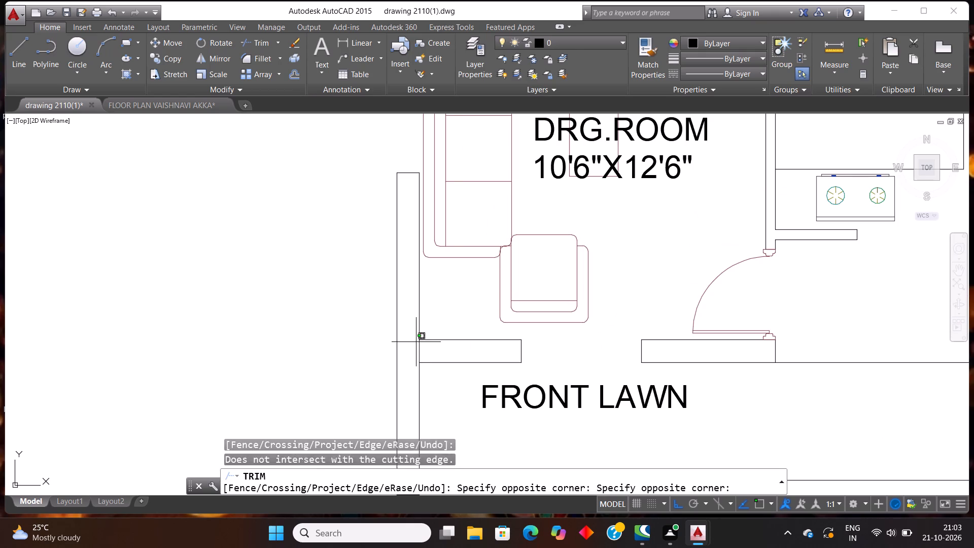
pyautogui.click(430, 348)
pyautogui.scroll(-2, 454, 399)
pyautogui.press('Escape')
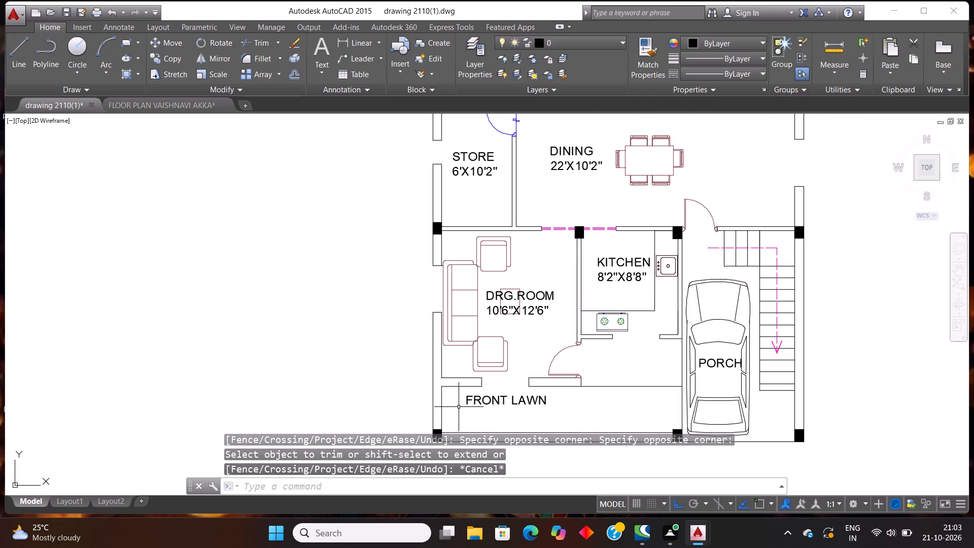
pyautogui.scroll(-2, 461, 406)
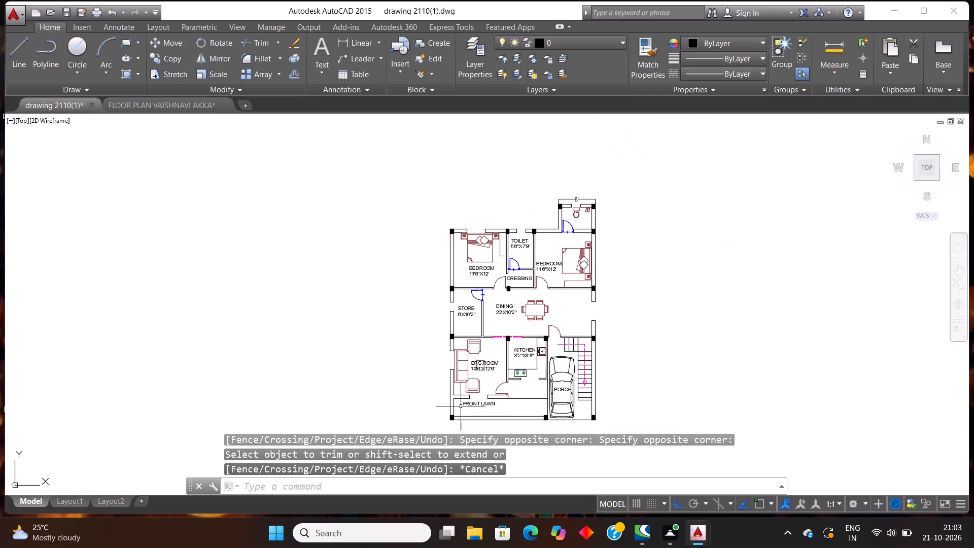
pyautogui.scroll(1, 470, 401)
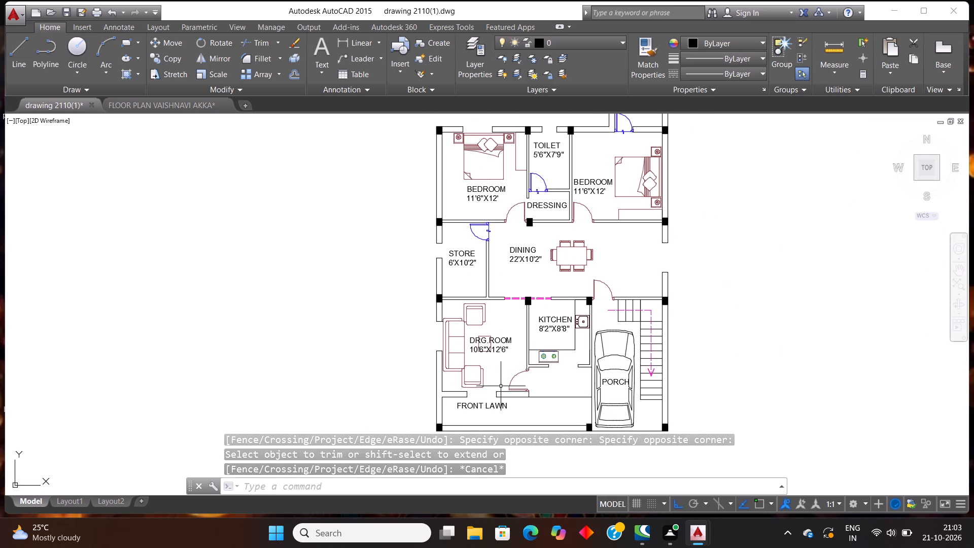
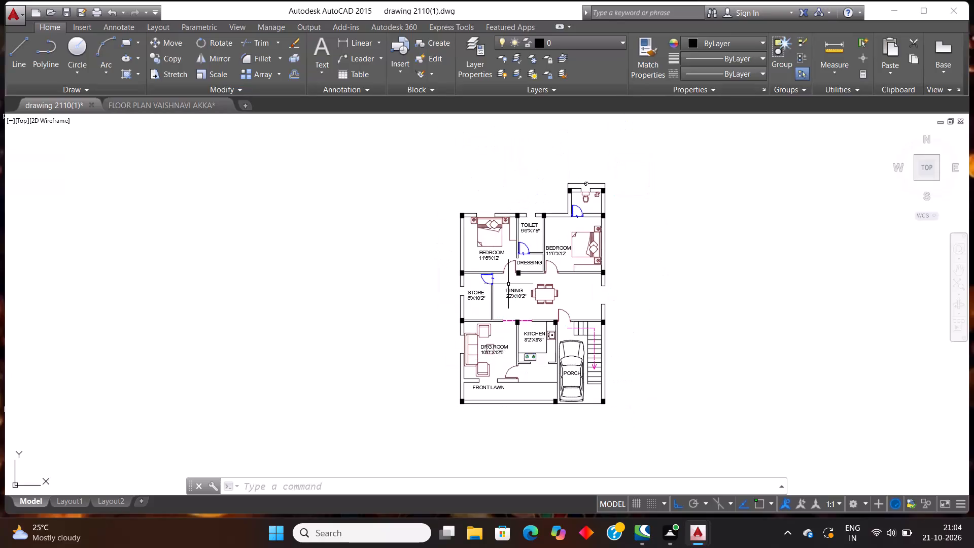
# Copy the five-line window symbol beside the 11'6"X 12'0" living area in the other open floor plan drawing.
pyautogui.scroll(1, 508, 283)
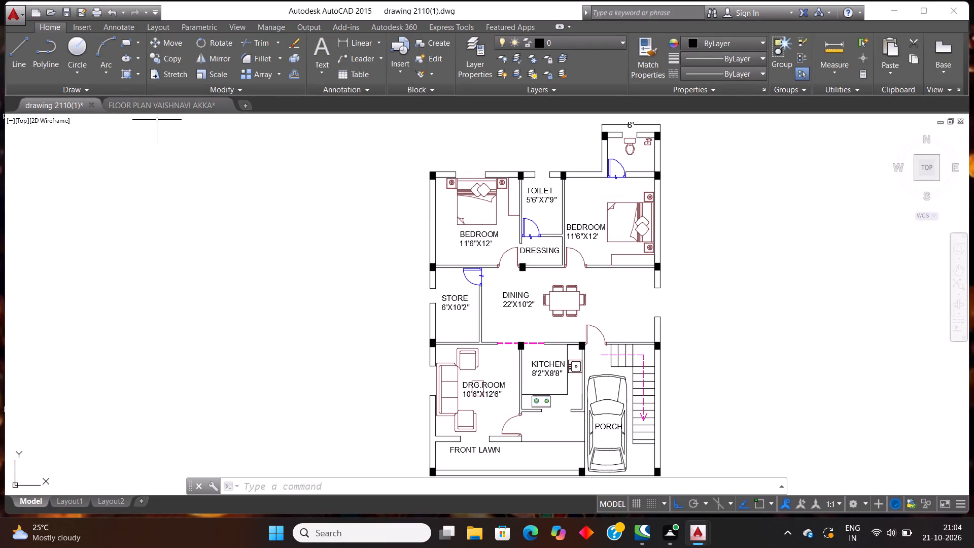
pyautogui.click(156, 107)
pyautogui.scroll(-1, 280, 257)
pyautogui.scroll(-2, 346, 327)
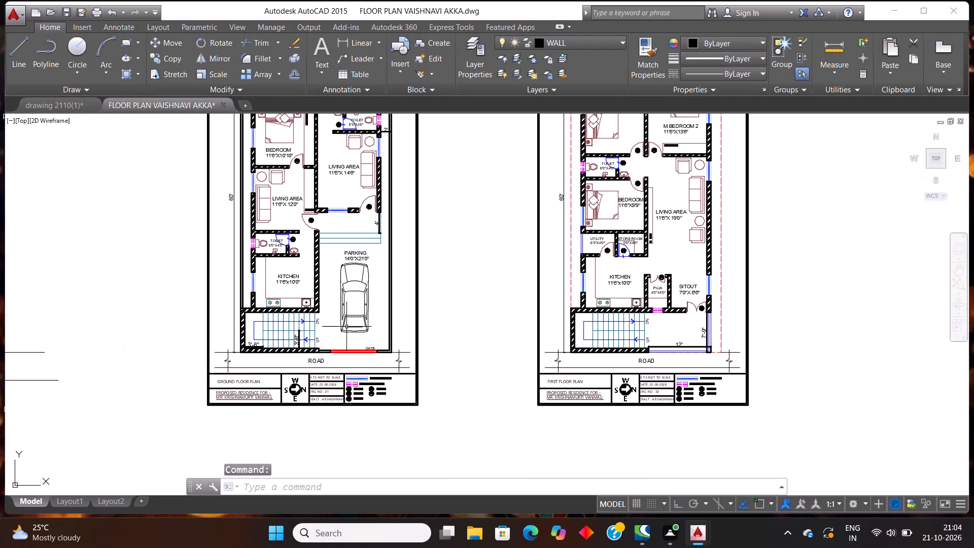
pyautogui.scroll(-1, 317, 346)
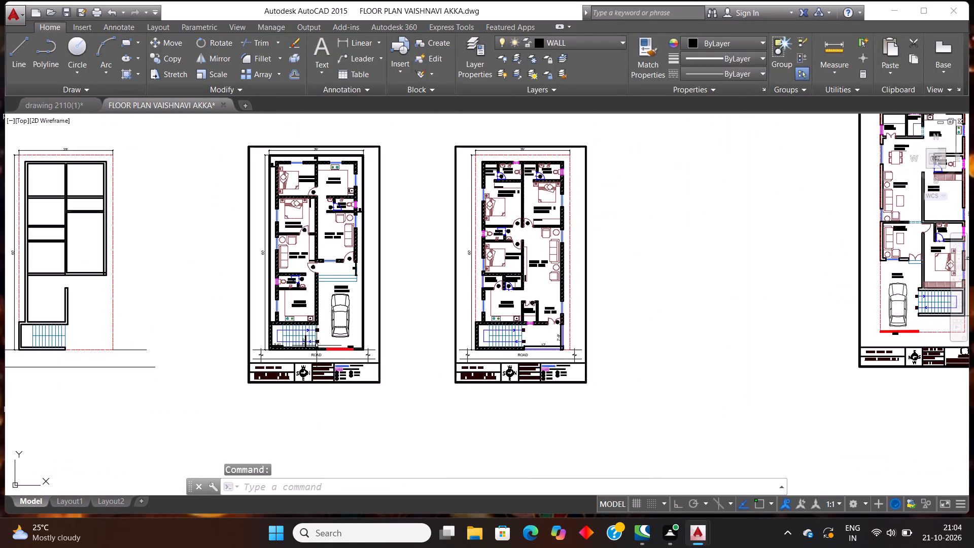
pyautogui.scroll(2, 317, 346)
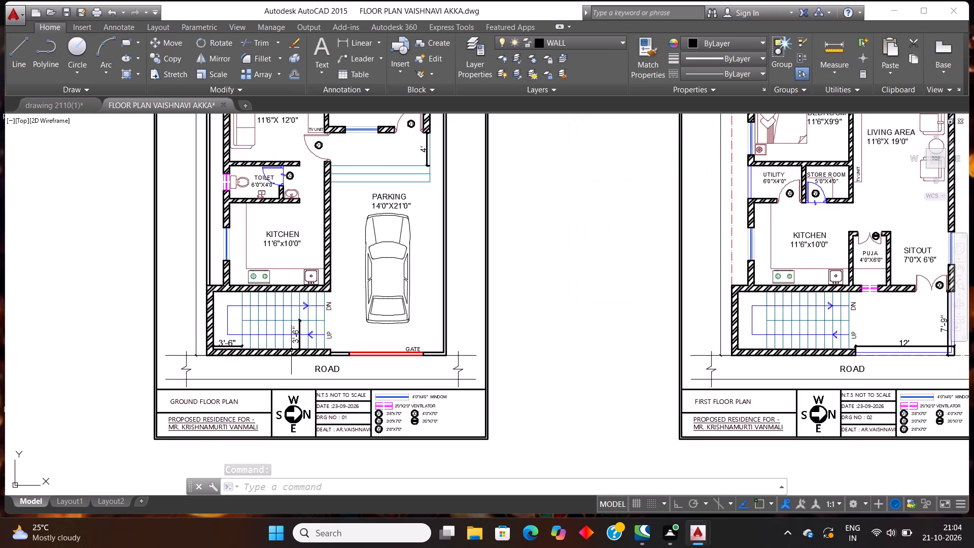
pyautogui.scroll(-2, 291, 350)
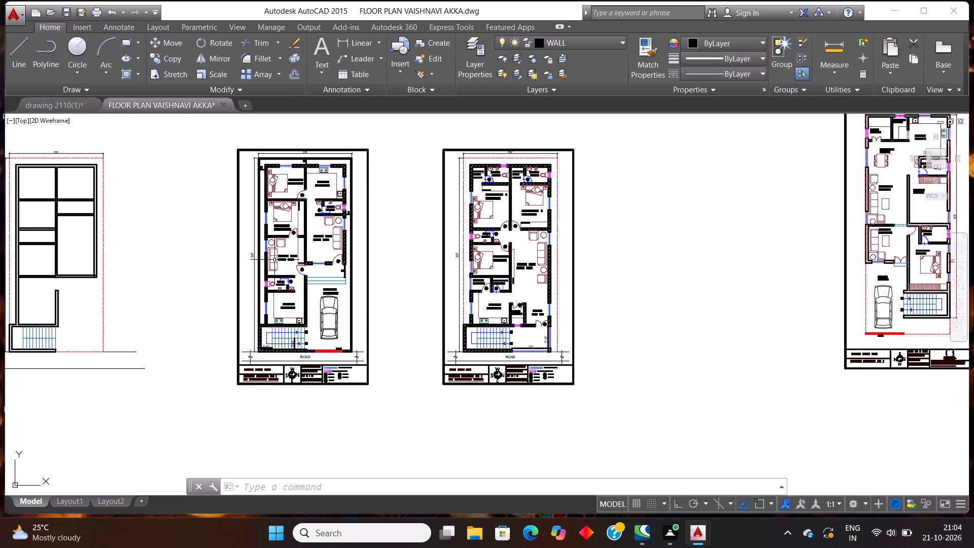
pyautogui.scroll(1, 276, 258)
pyautogui.scroll(-1, 314, 351)
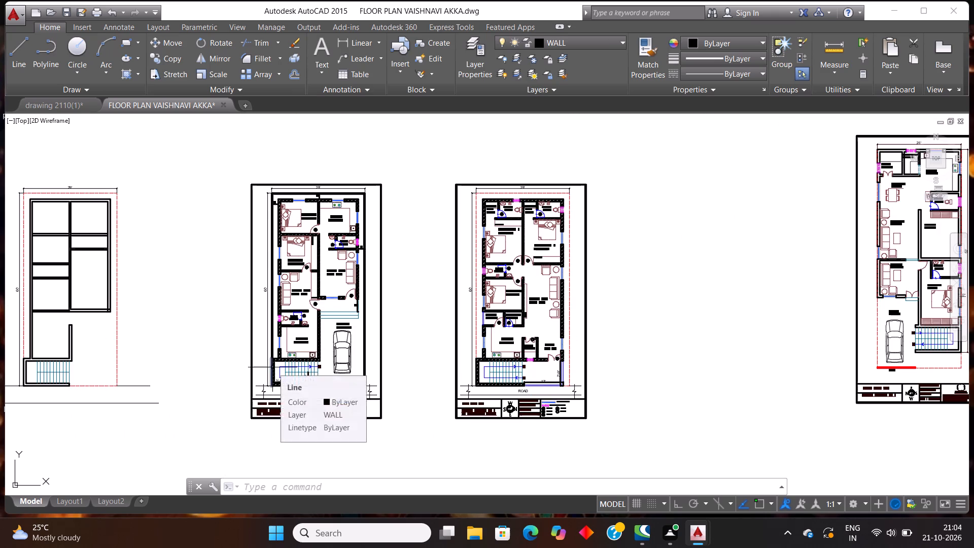
pyautogui.scroll(1, 272, 367)
pyautogui.scroll(2, 308, 191)
pyautogui.scroll(2, 231, 282)
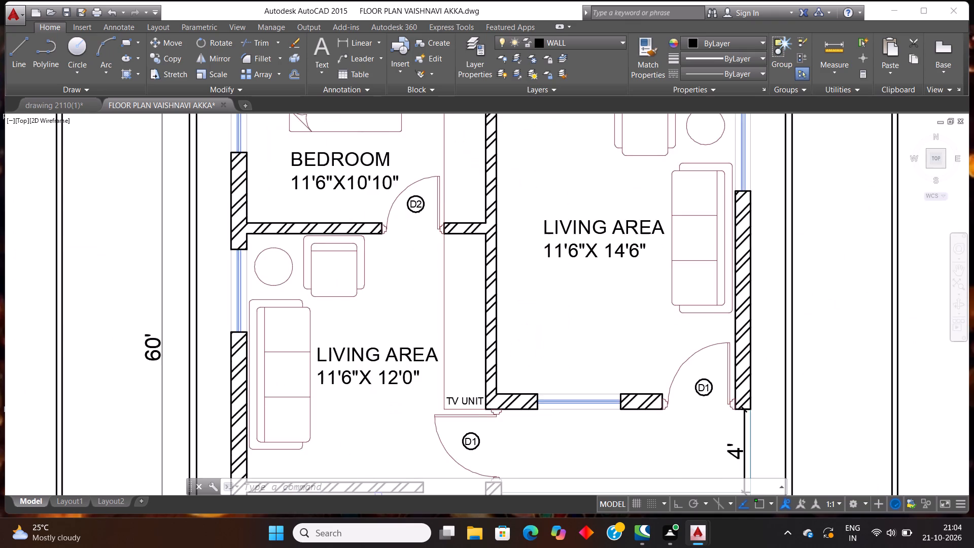
pyautogui.scroll(1, 231, 282)
pyautogui.click(275, 292)
pyautogui.click(207, 307)
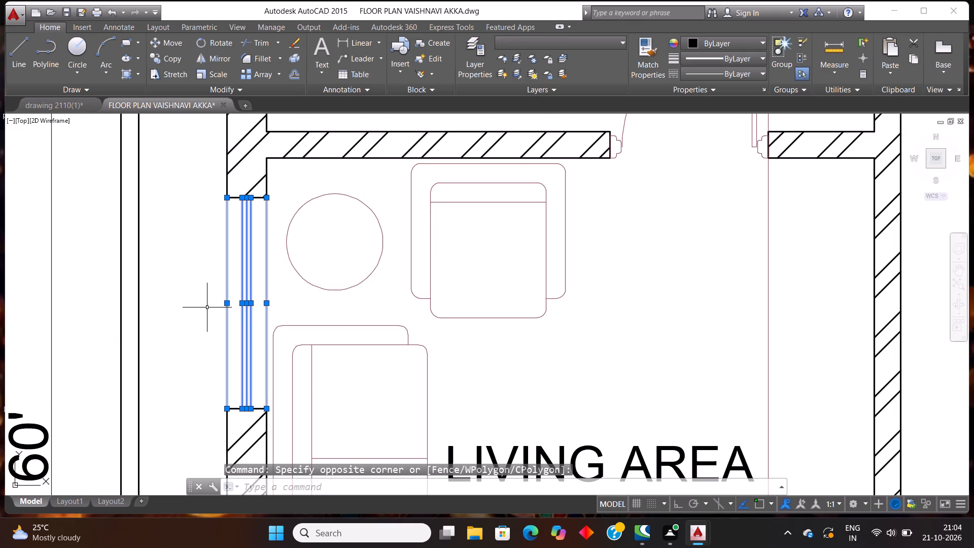
pyautogui.hotkey('ctrl', 'c')
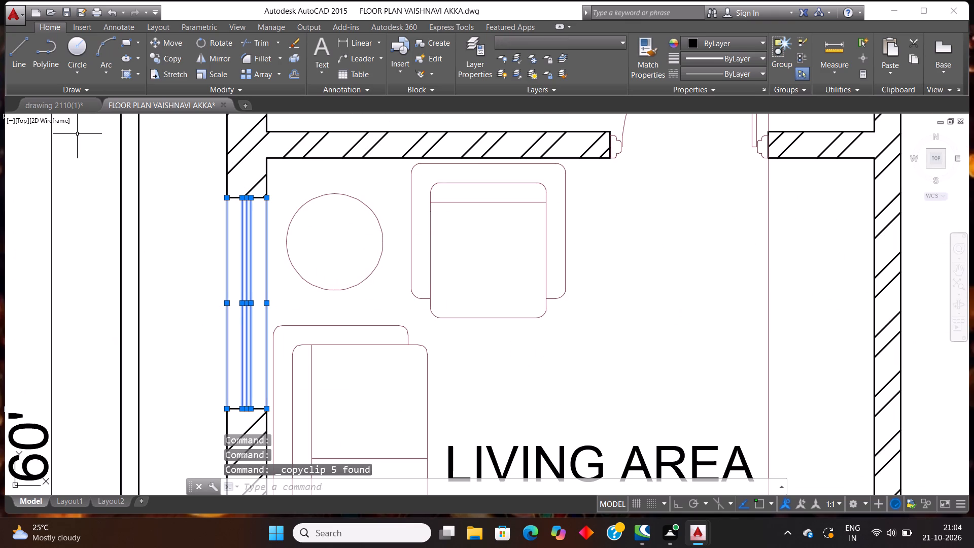
# Paste the copied window into drawing 2110(1), in the outer wall opening of the DRG.ROOM behind the sofa.
pyautogui.click(62, 107)
pyautogui.hotkey('ctrl', 'v')
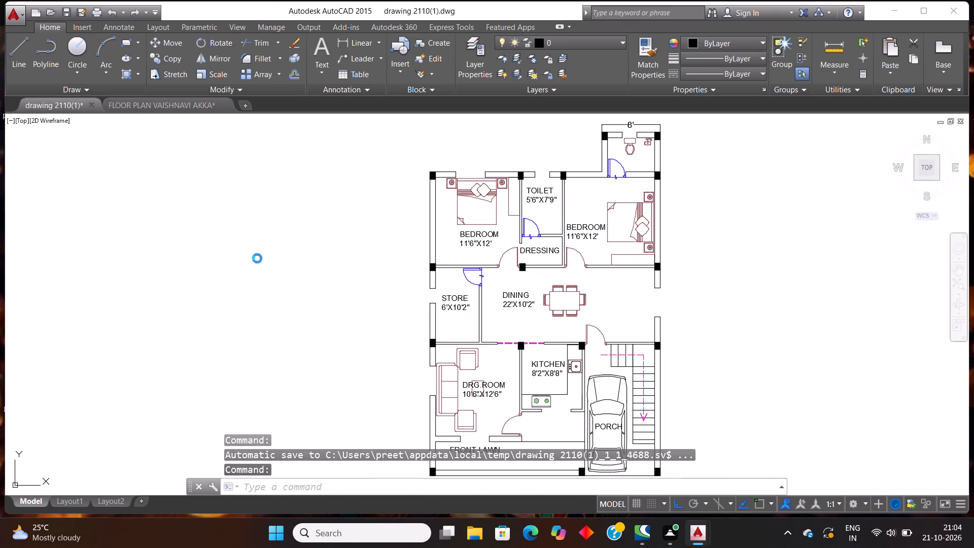
pyautogui.scroll(2, 441, 401)
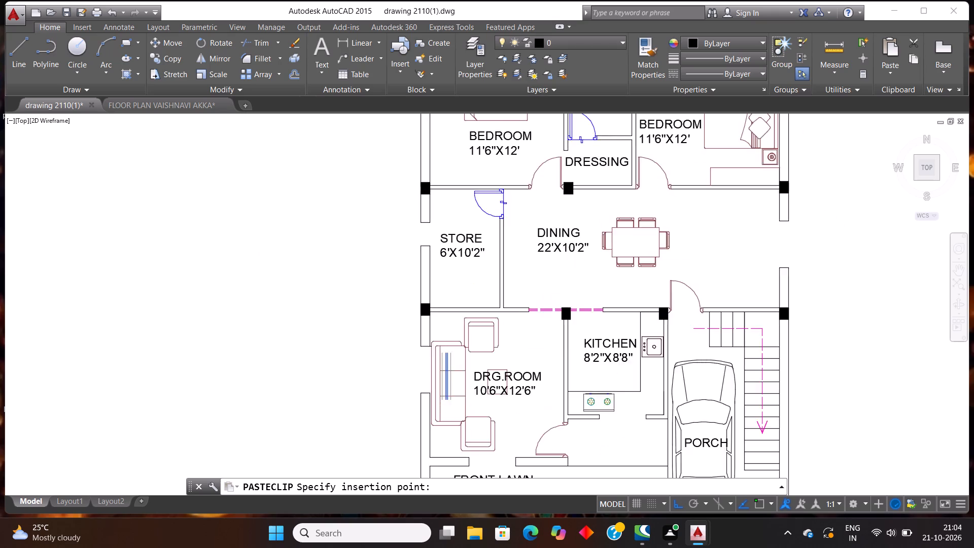
pyautogui.scroll(2, 414, 397)
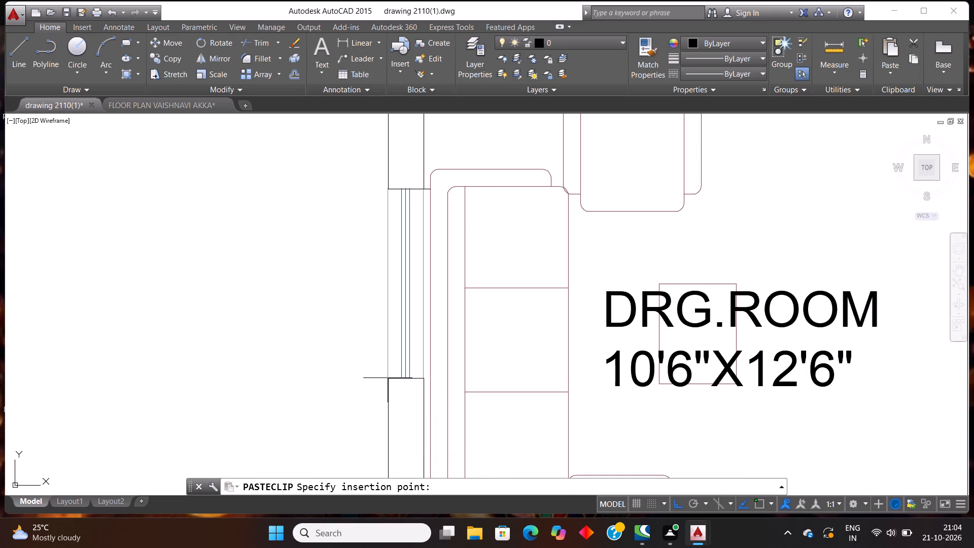
pyautogui.click(388, 378)
# Move the pasted DRG.ROOM window vertically so its lower end meets the wall edge below the opening.
pyautogui.scroll(4, 380, 373)
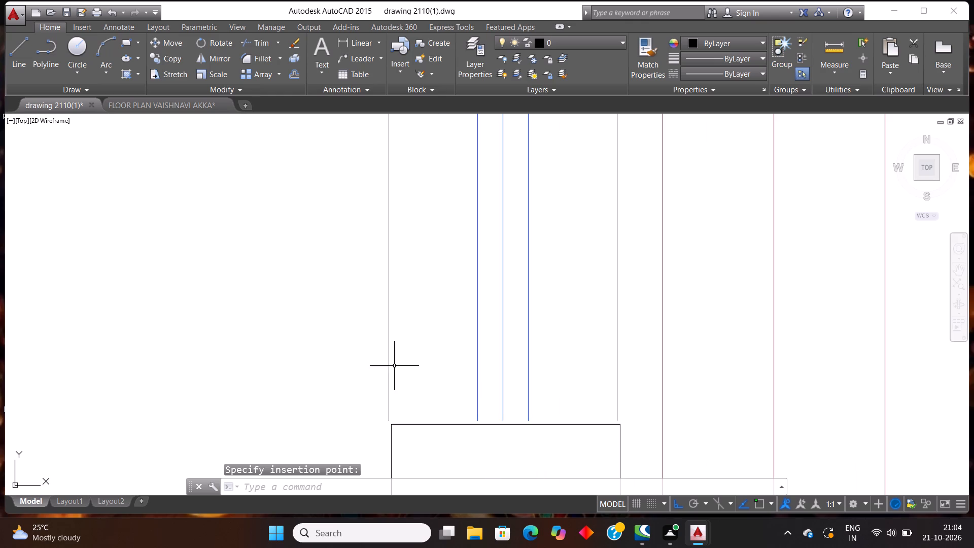
pyautogui.scroll(2, 409, 371)
pyautogui.scroll(-2, 409, 372)
pyautogui.scroll(3, 396, 442)
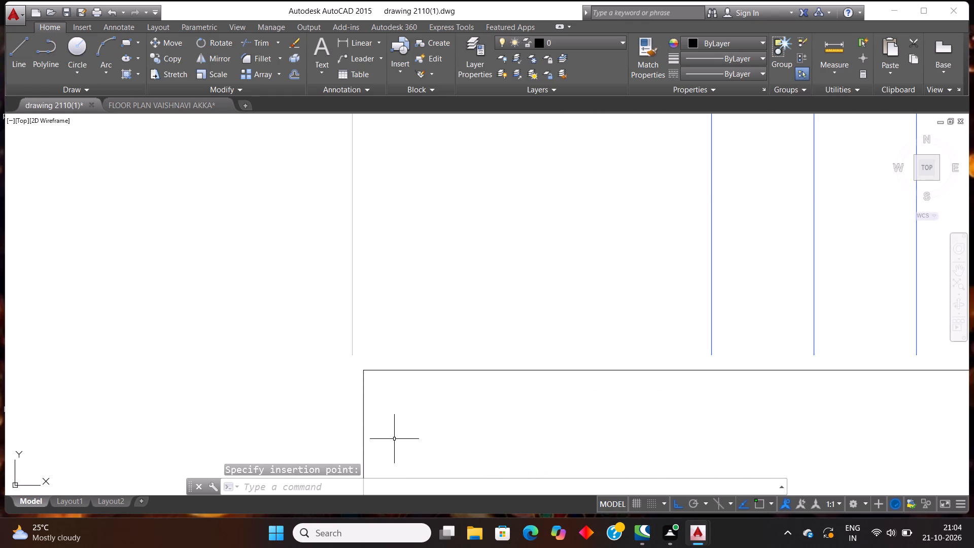
pyautogui.scroll(1, 394, 439)
pyautogui.click(403, 272)
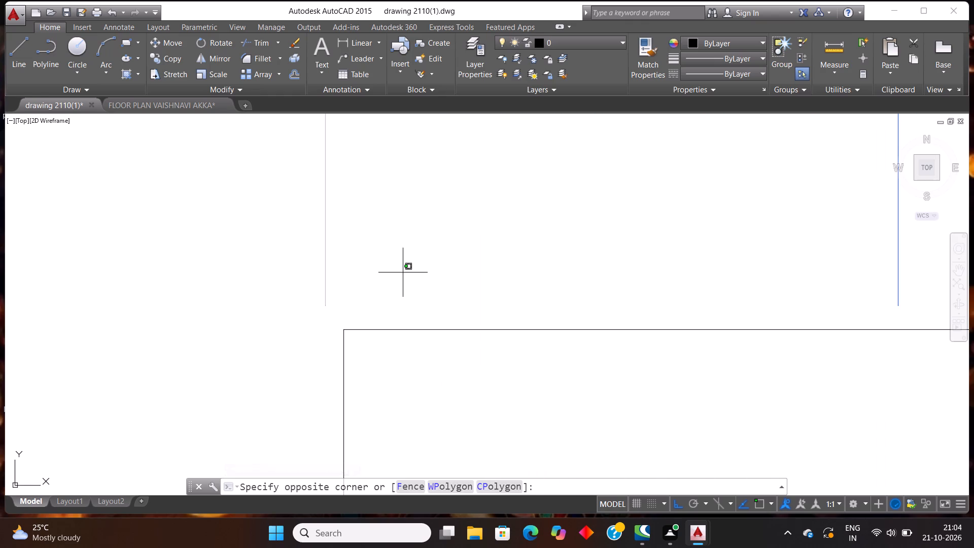
pyautogui.press('Escape')
pyautogui.scroll(-4, 403, 272)
pyautogui.click(627, 251)
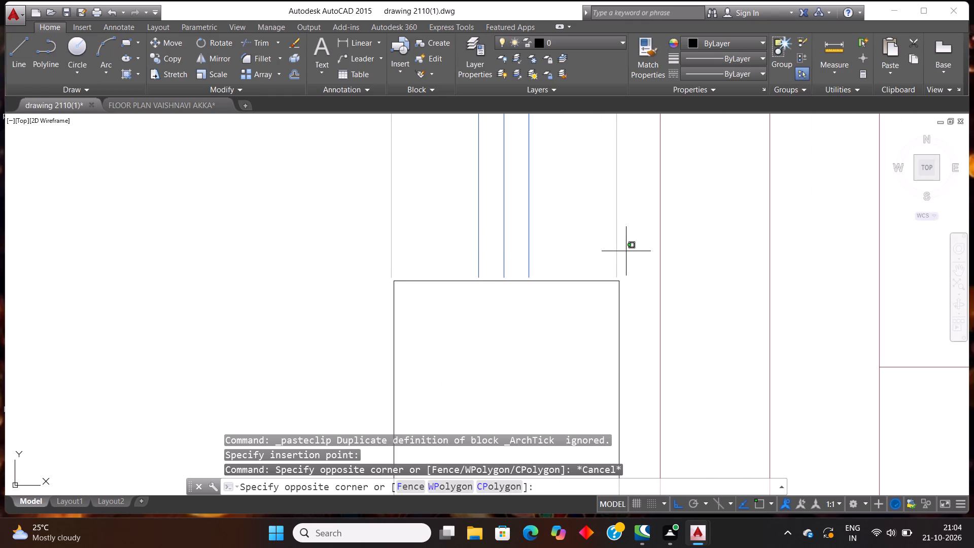
pyautogui.click(325, 204)
pyautogui.scroll(2, 366, 260)
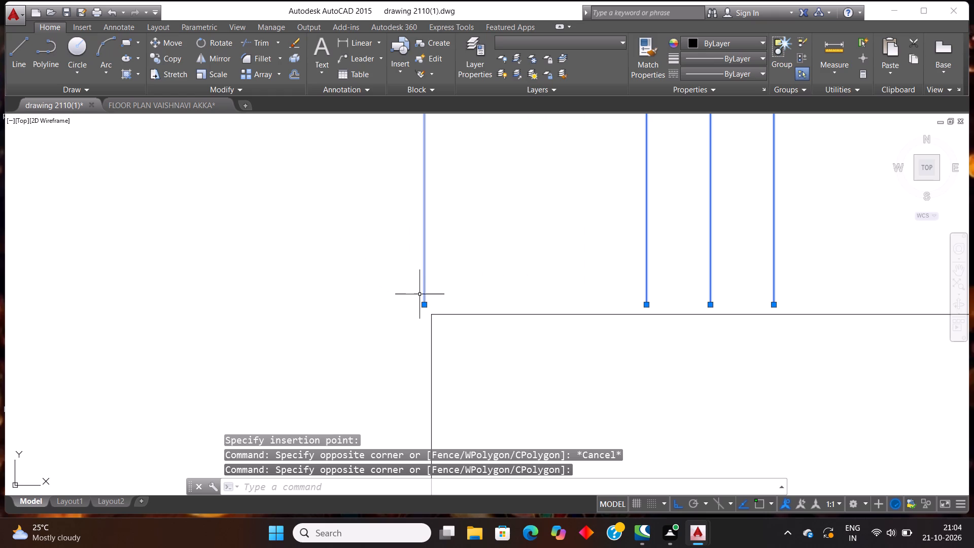
pyautogui.scroll(3, 421, 294)
pyautogui.press('m')
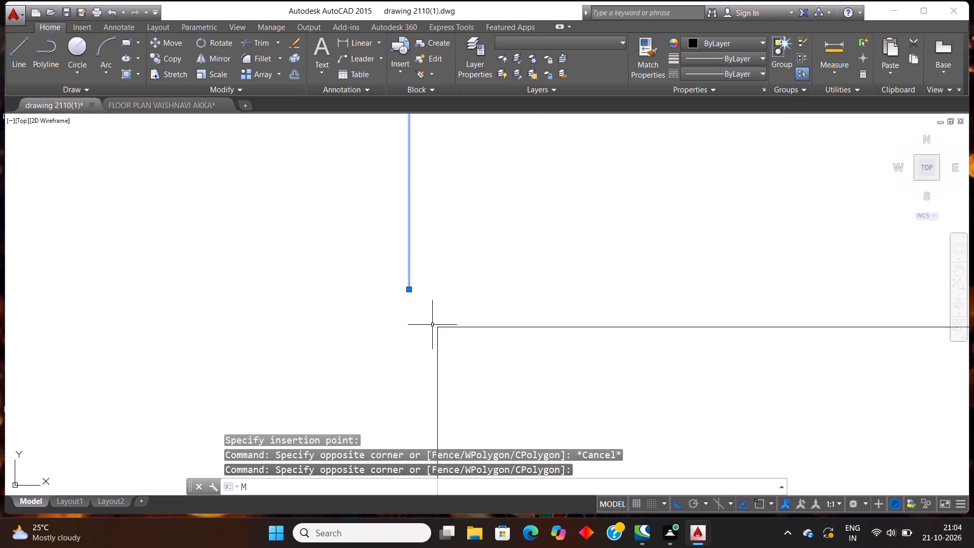
pyautogui.press('Return')
pyautogui.click(409, 289)
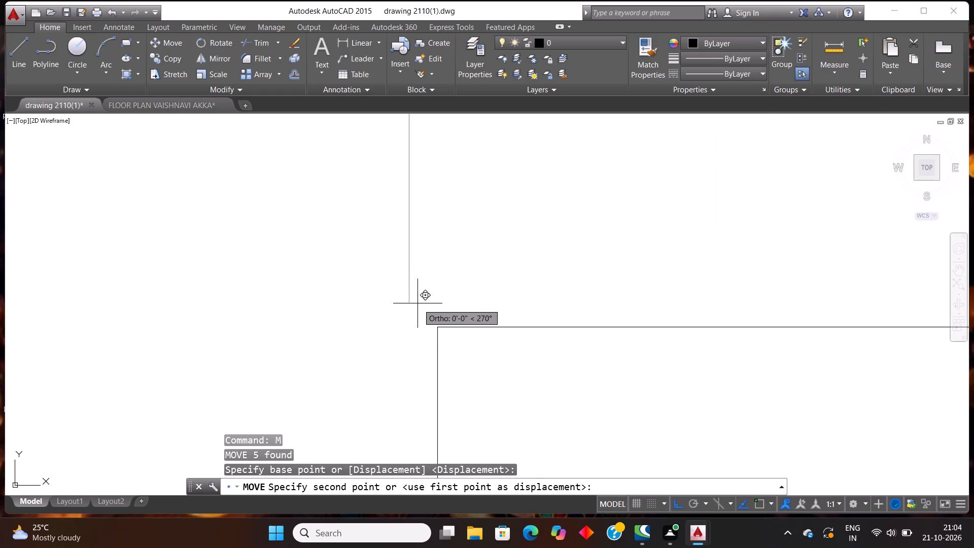
pyautogui.click(436, 327)
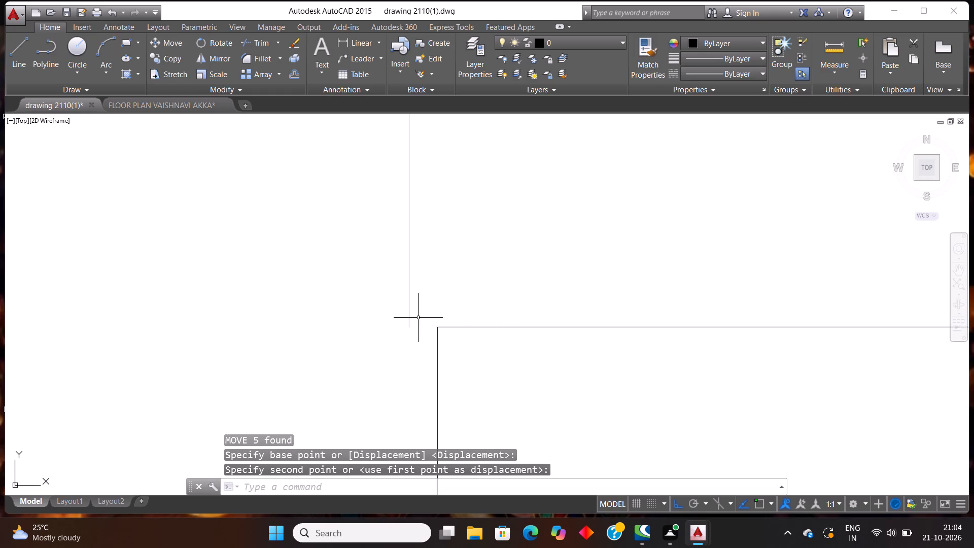
# Move the DRG.ROOM window horizontally so its outer line's endpoint meets the corner of the wall below the opening.
pyautogui.scroll(-6, 363, 289)
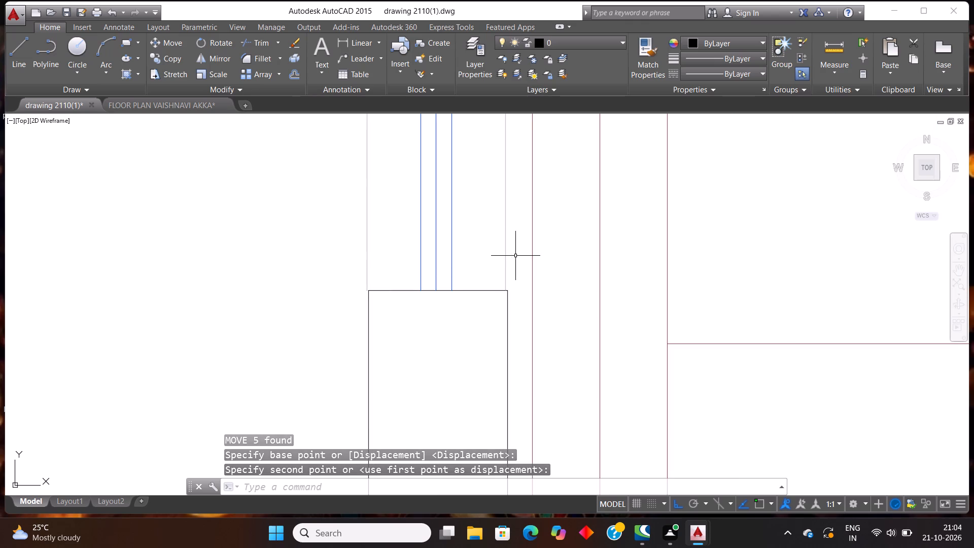
pyautogui.click(515, 256)
pyautogui.click(314, 242)
pyautogui.press('m')
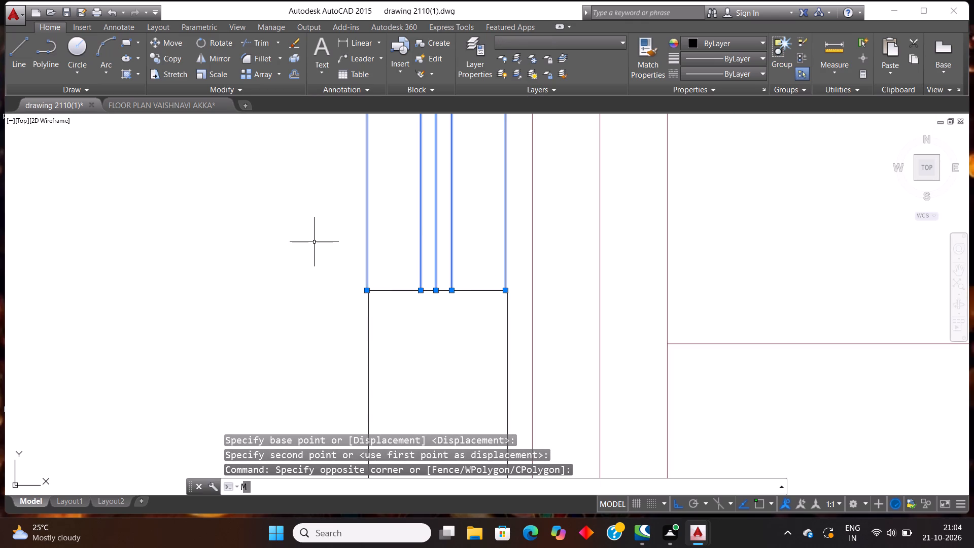
pyautogui.press('Return')
pyautogui.scroll(2, 372, 312)
pyautogui.scroll(5, 360, 267)
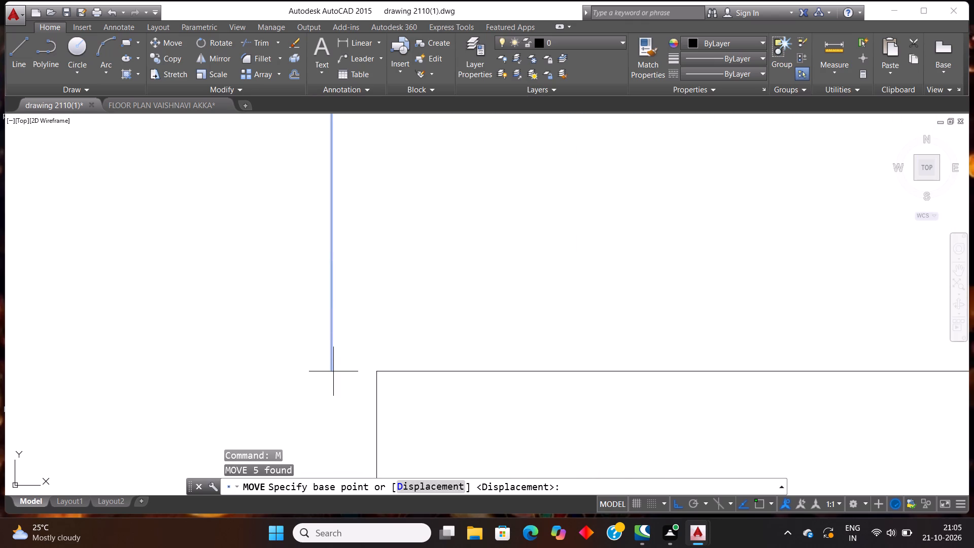
pyautogui.click(331, 371)
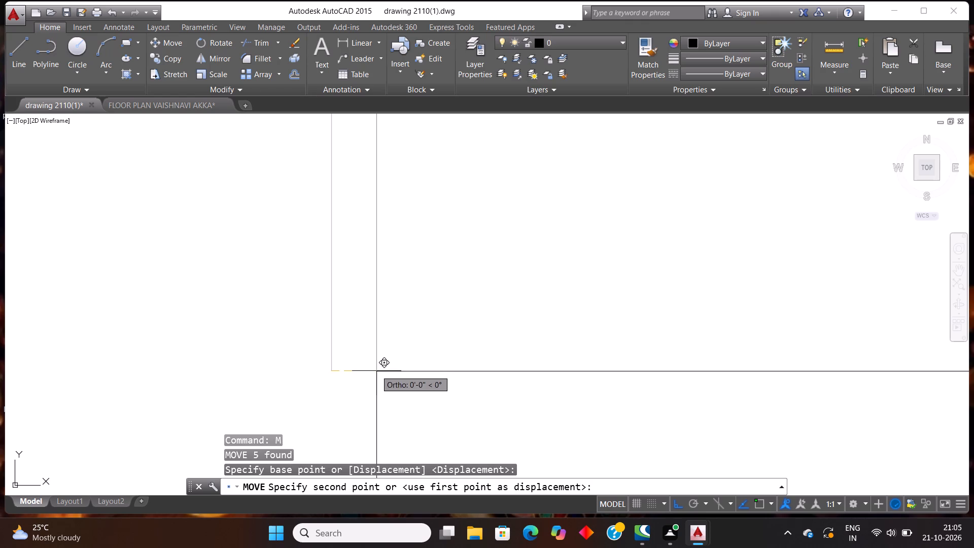
pyautogui.click(377, 371)
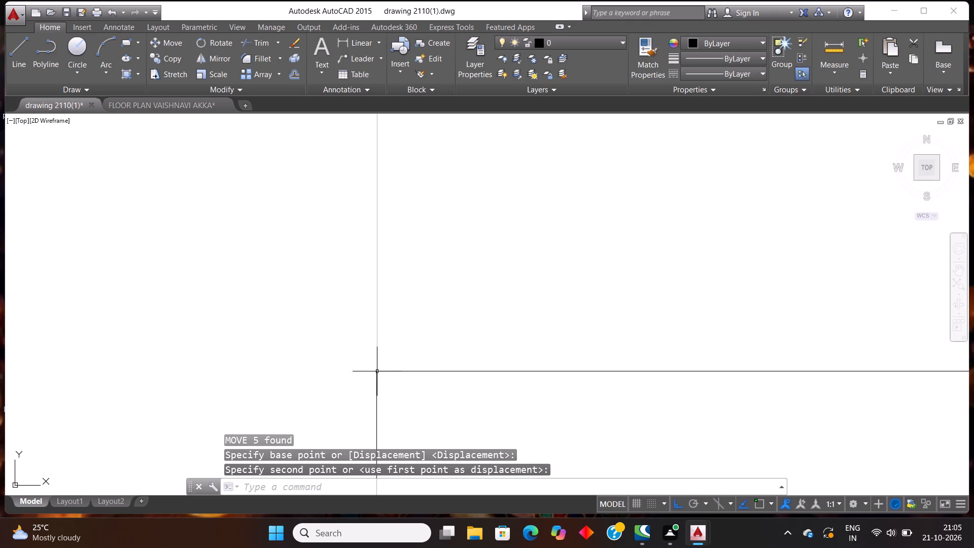
# Paste another copy of the window into the DINING area's outer wall opening, inserted at the lower wall segment's outline corner.
pyautogui.scroll(-8, 308, 352)
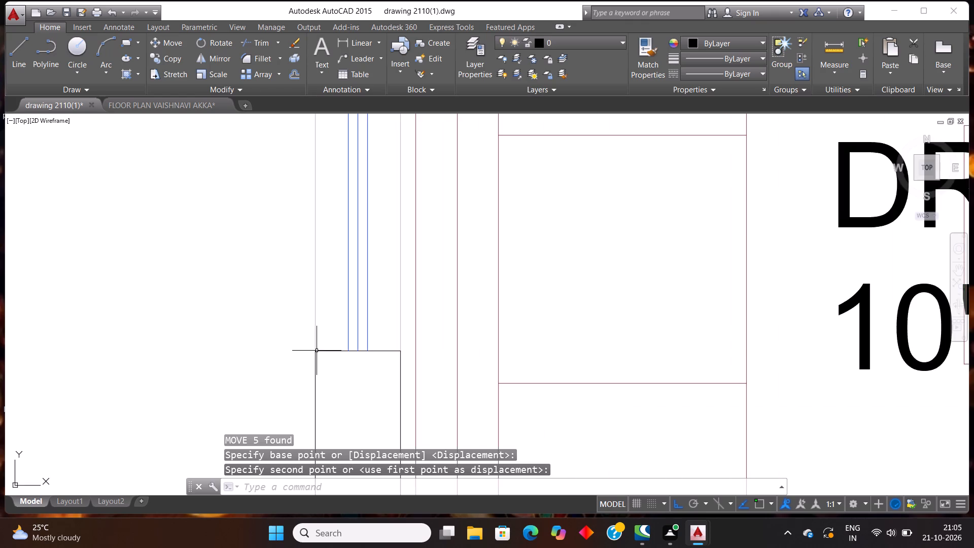
pyautogui.scroll(-6, 317, 351)
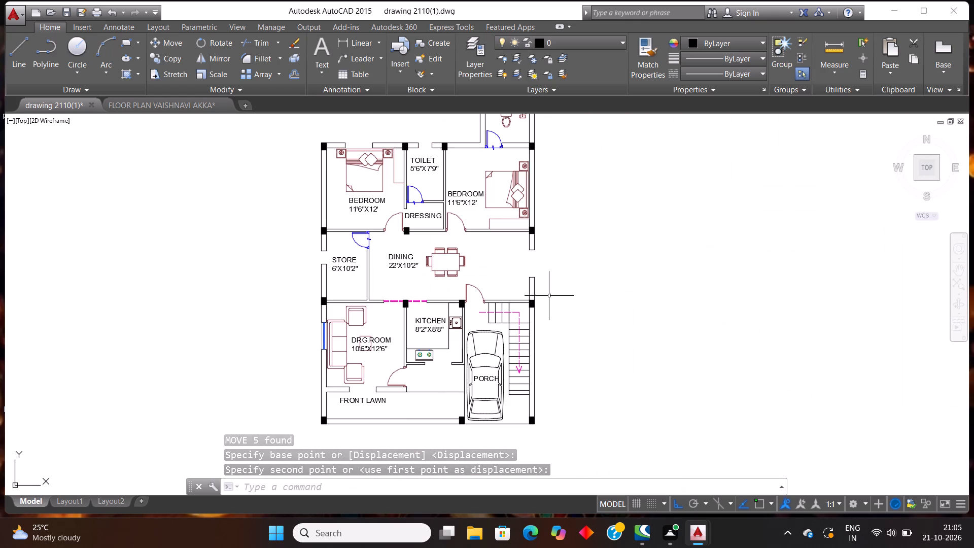
pyautogui.hotkey('ctrl', 'v')
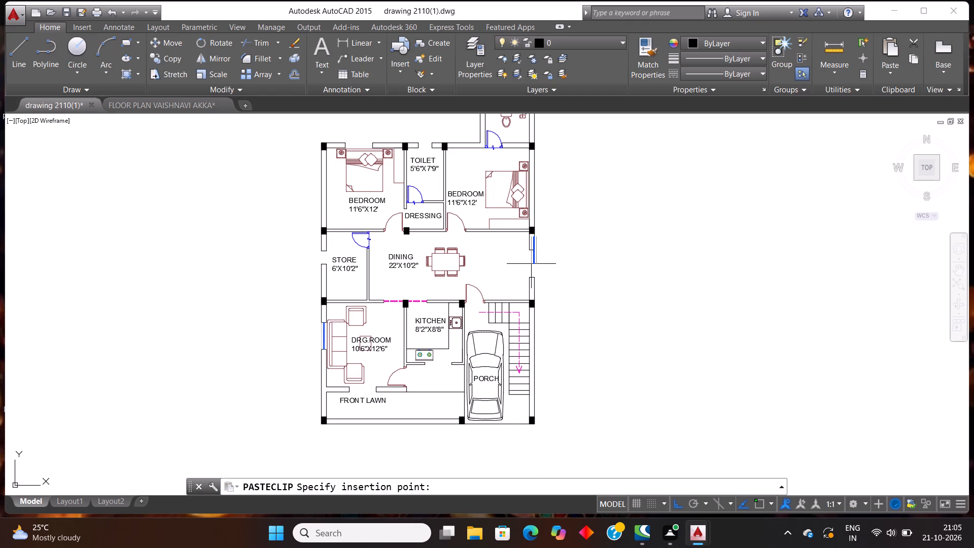
pyautogui.scroll(2, 531, 264)
pyautogui.scroll(4, 521, 313)
pyautogui.scroll(2, 501, 265)
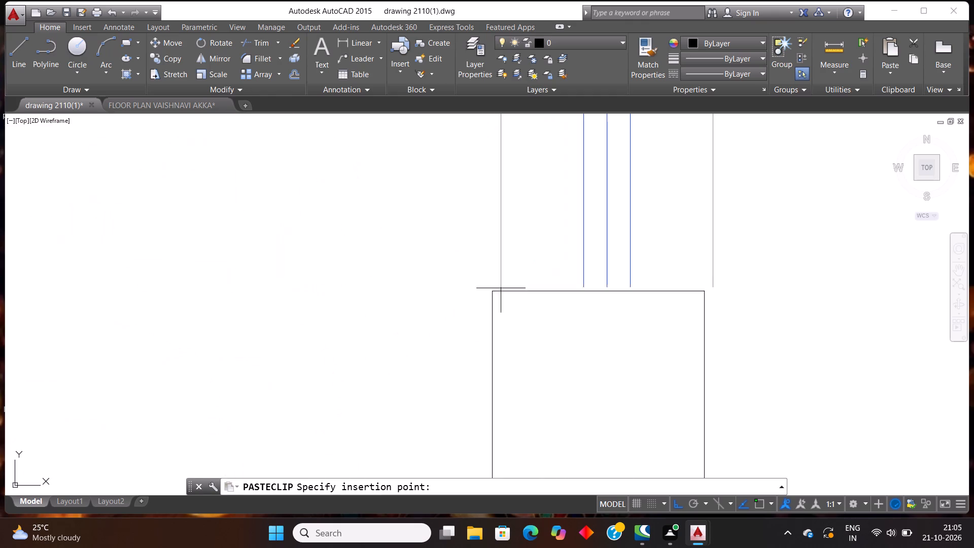
pyautogui.scroll(5, 502, 289)
pyautogui.scroll(3, 454, 301)
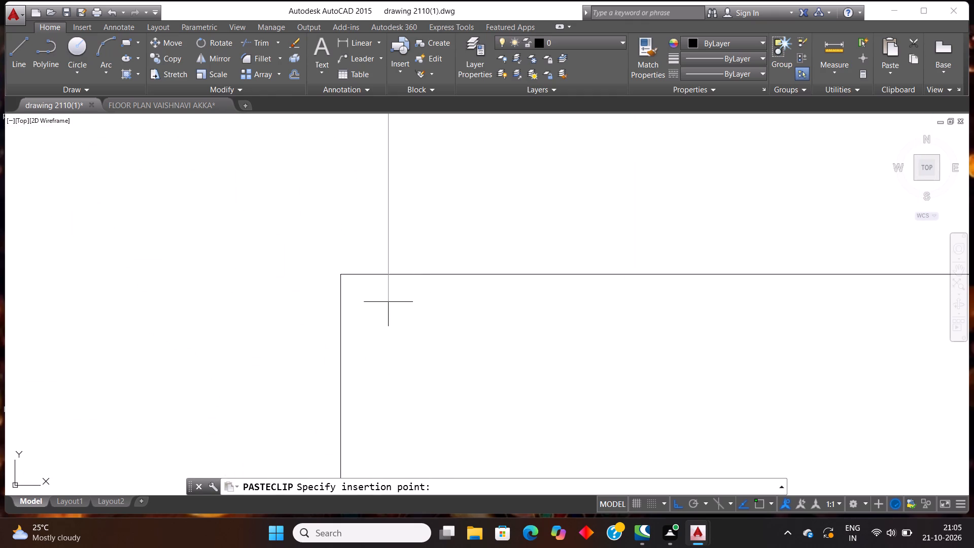
pyautogui.scroll(2, 363, 299)
pyautogui.scroll(2, 296, 236)
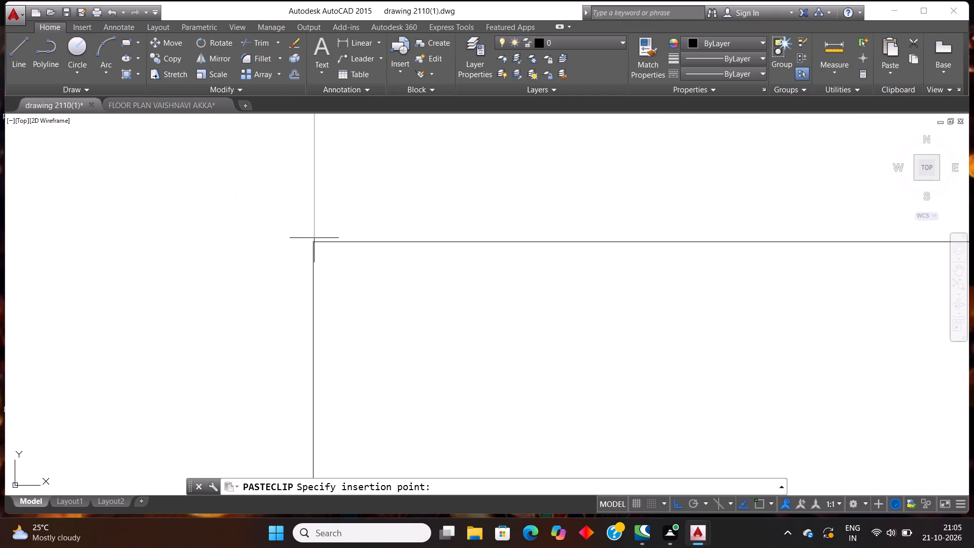
pyautogui.click(314, 242)
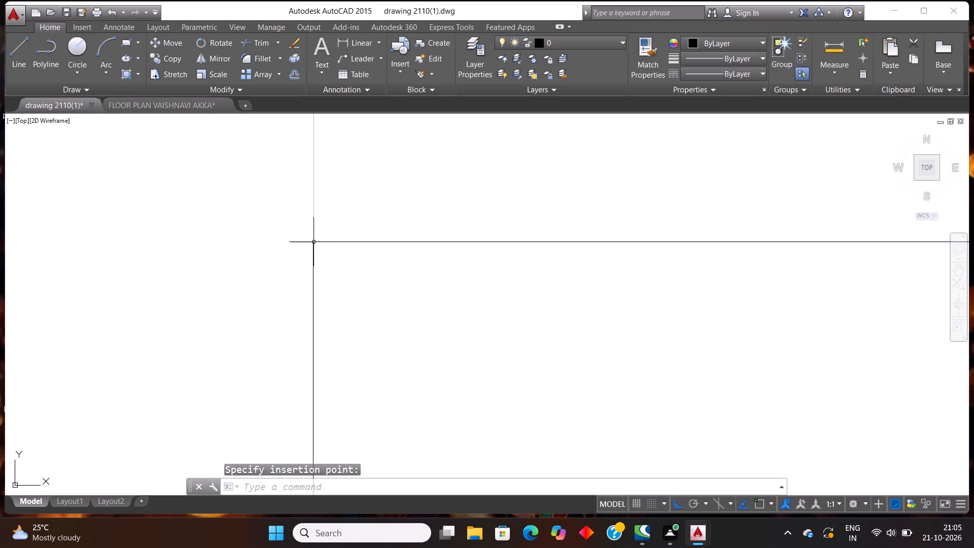
# Paste a spare copy of the window in the empty space beside the floor plan, on the dining window's side.
pyautogui.scroll(-12, 332, 301)
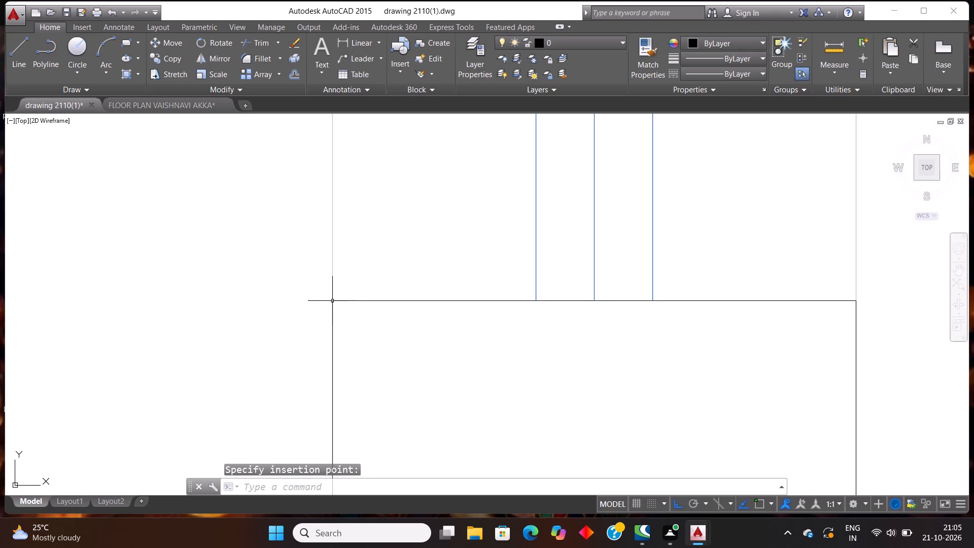
pyautogui.scroll(-7, 332, 301)
pyautogui.scroll(-2, 444, 322)
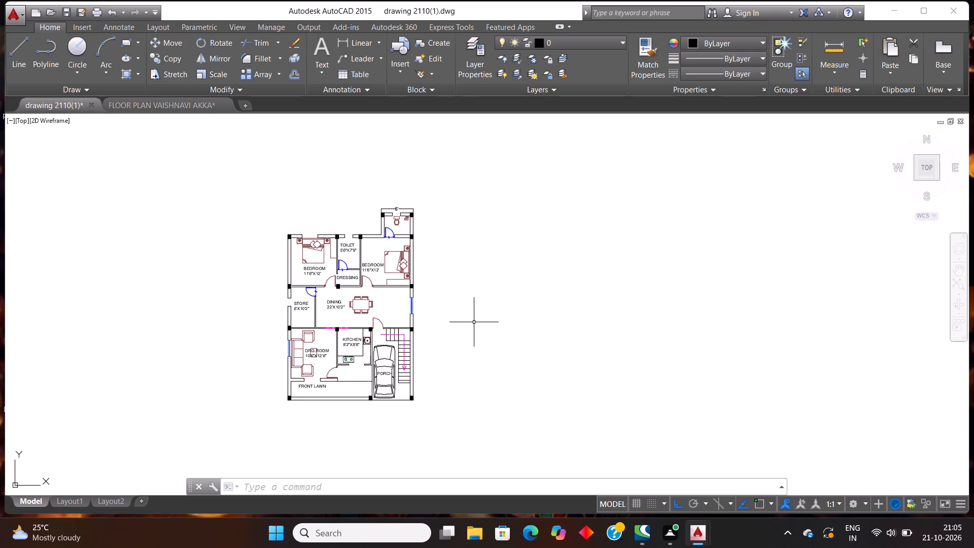
pyautogui.hotkey('ctrl', 'v')
pyautogui.click(512, 313)
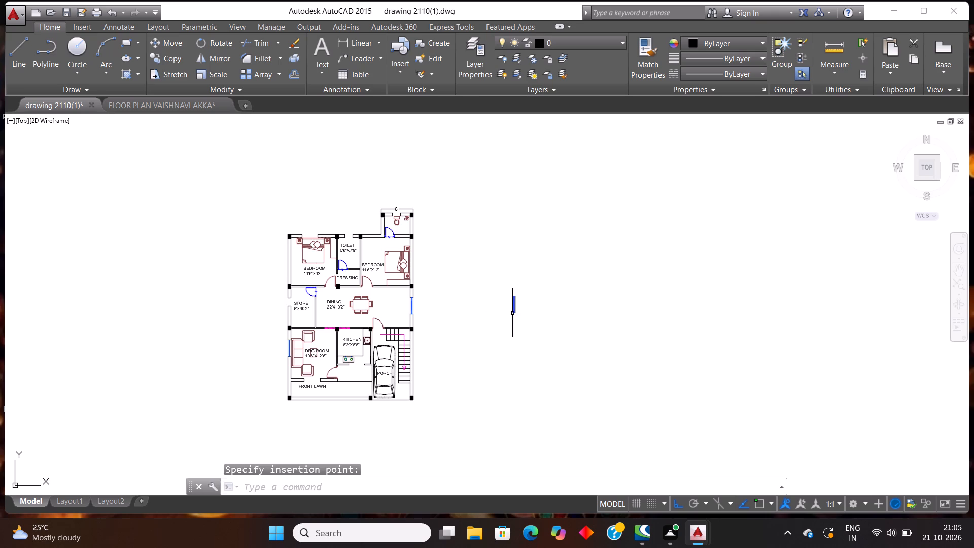
# Rotate the spare window copy beside the plan by 270° about its lower end so it lies horizontal.
pyautogui.click(543, 358)
pyautogui.click(485, 272)
pyautogui.write('RO')
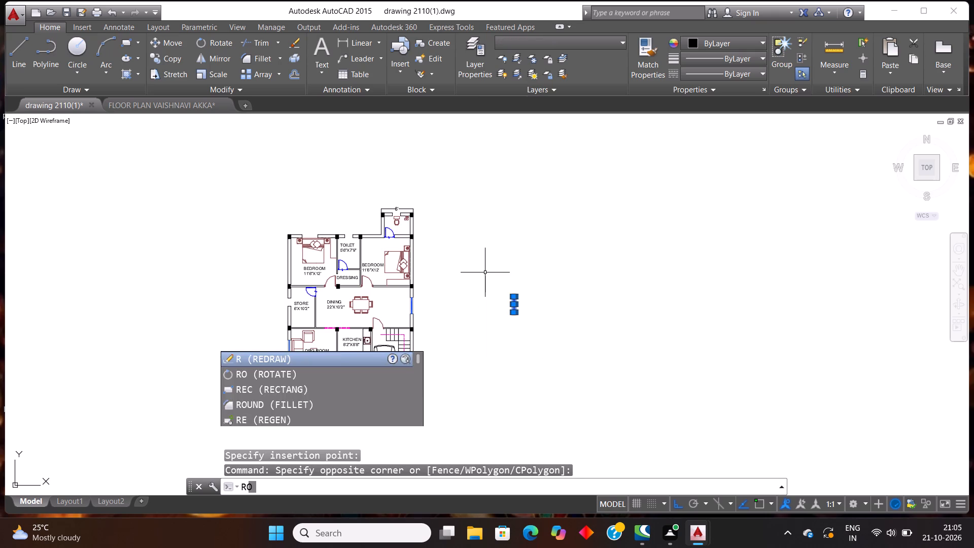
pyautogui.press('Return')
pyautogui.click(513, 314)
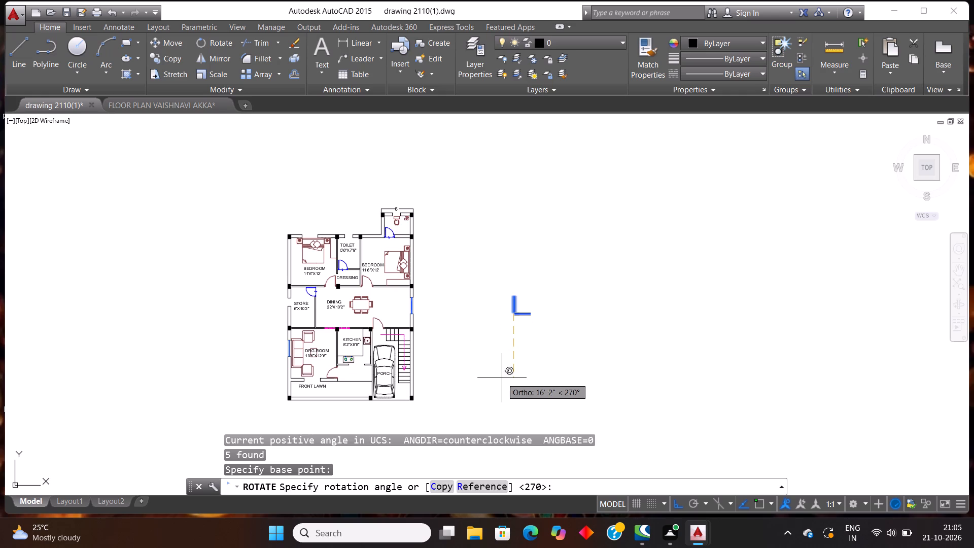
pyautogui.click(502, 378)
# Copy the rotated window into the outer wall opening behind the bed of the bedroom above STORE, inserted at the wall segment's inner corner.
pyautogui.click(546, 346)
pyautogui.click(518, 297)
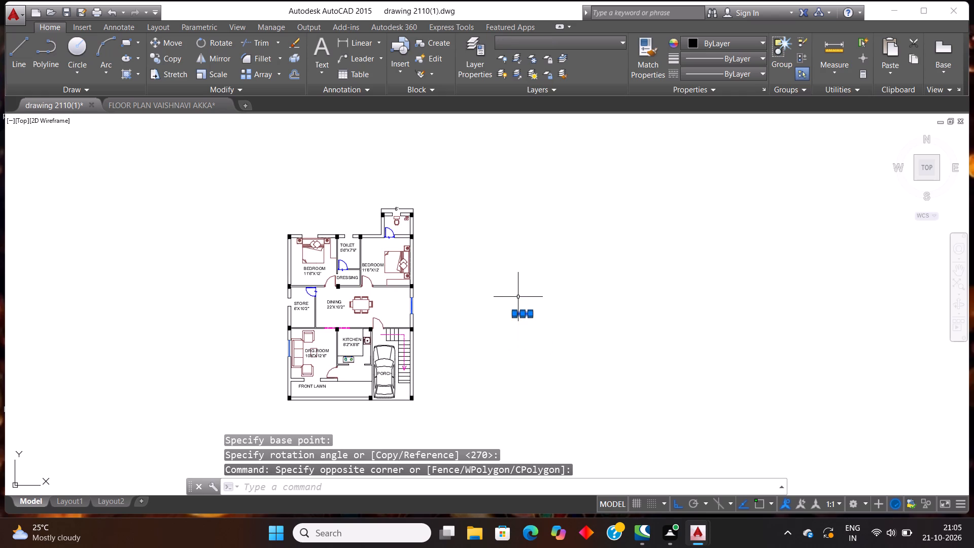
pyautogui.hotkey('ctrl', 'c')
pyautogui.hotkey('ctrl', 'v')
pyautogui.scroll(3, 326, 226)
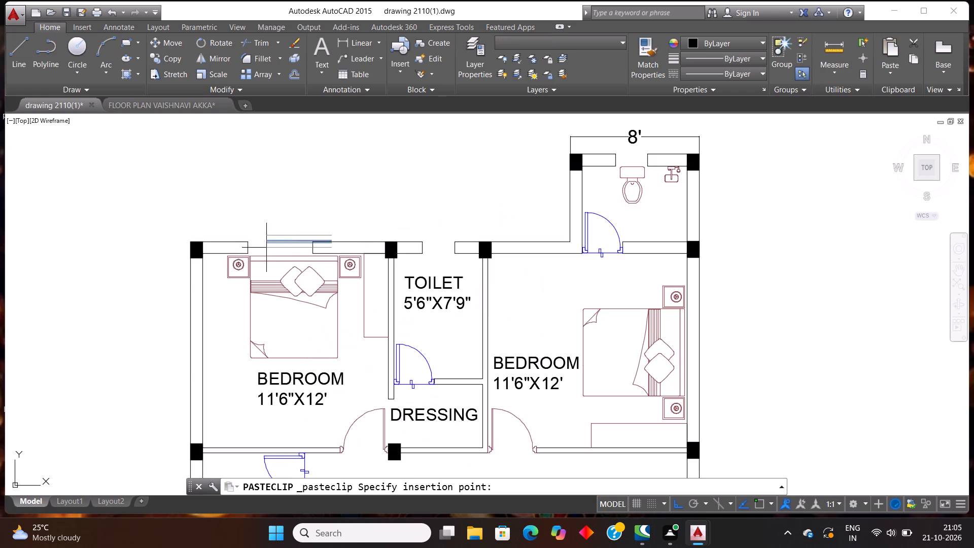
pyautogui.scroll(2, 266, 249)
pyautogui.scroll(4, 219, 270)
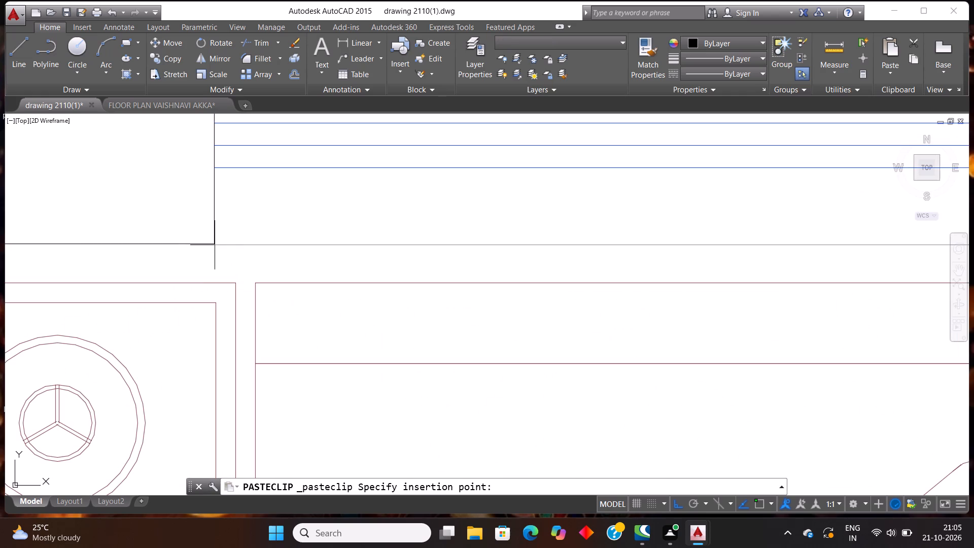
pyautogui.click(214, 244)
# Paste another horizontal window into the DRG.ROOM wall opening facing the FRONT LAWN, inserted at the wall segment's lawn-side corner.
pyautogui.scroll(-3, 257, 288)
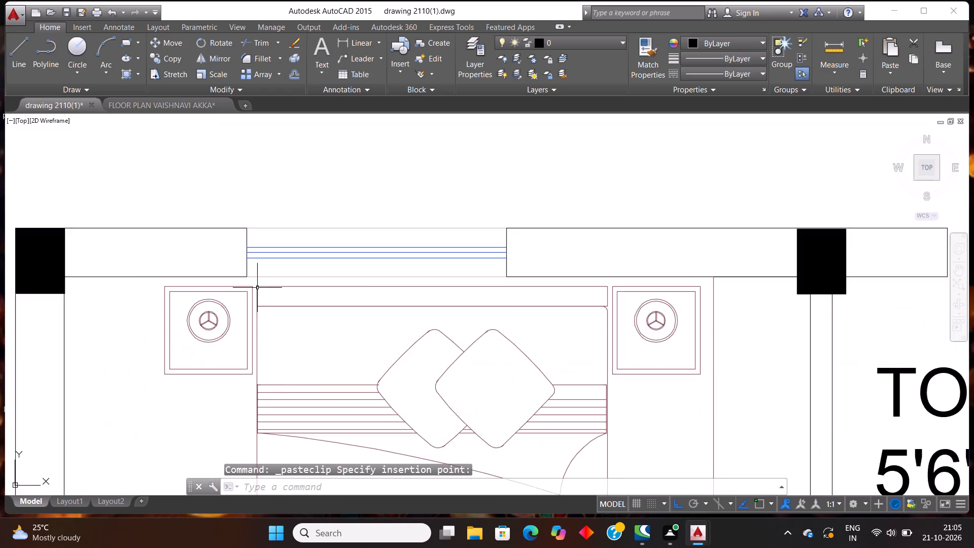
pyautogui.scroll(-2, 257, 288)
pyautogui.scroll(-2, 387, 268)
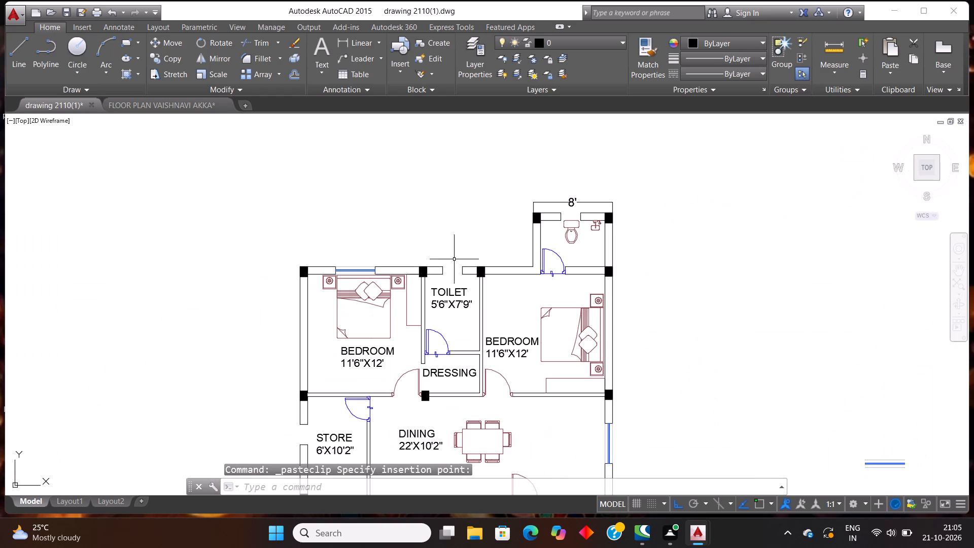
pyautogui.scroll(-2, 604, 272)
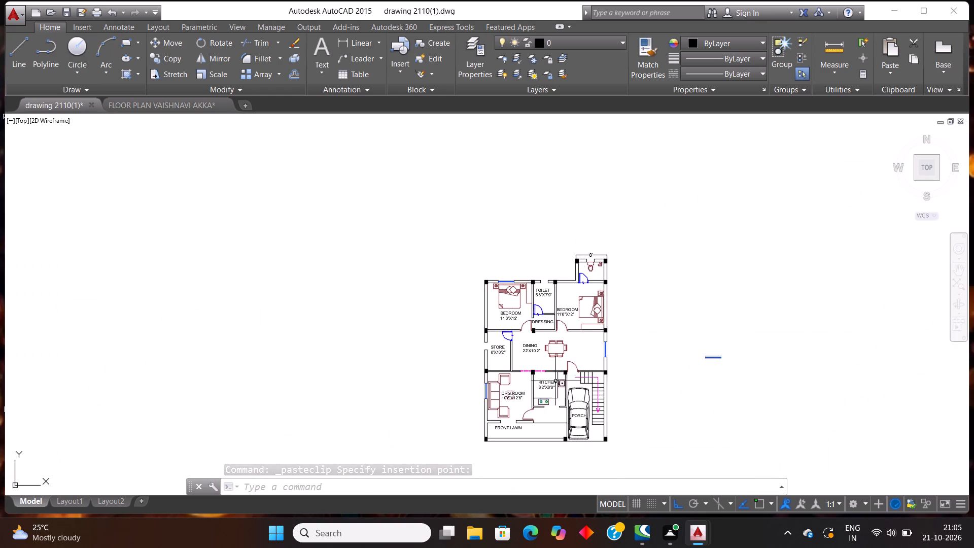
pyautogui.scroll(2, 496, 435)
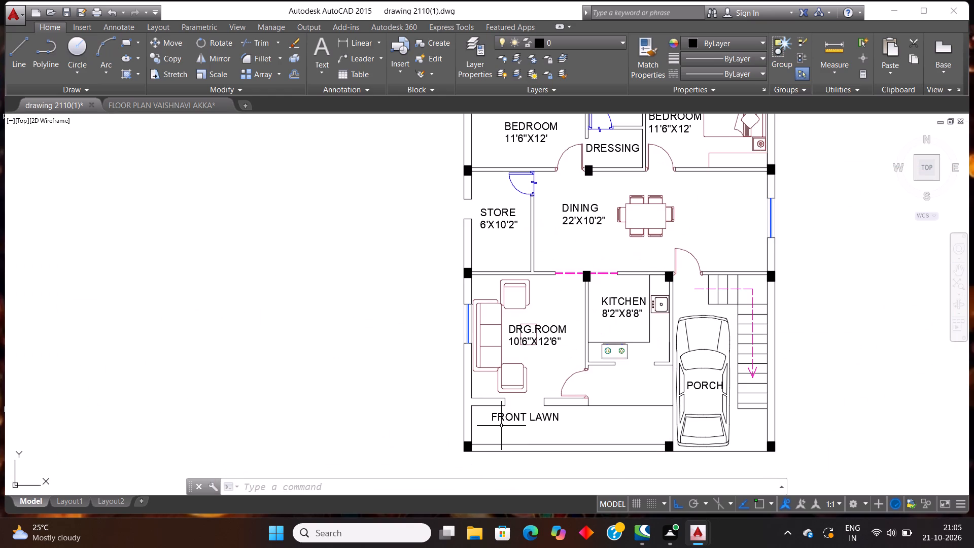
pyautogui.hotkey('ctrl', 'v')
pyautogui.scroll(6, 495, 405)
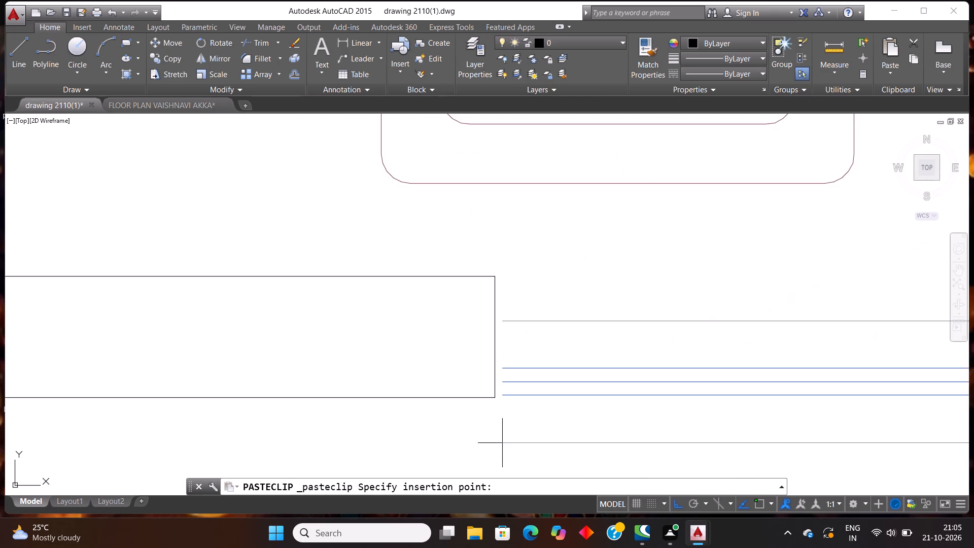
pyautogui.scroll(2, 499, 429)
pyautogui.scroll(4, 504, 362)
pyautogui.scroll(2, 429, 335)
pyautogui.scroll(4, 388, 359)
pyautogui.scroll(4, 428, 389)
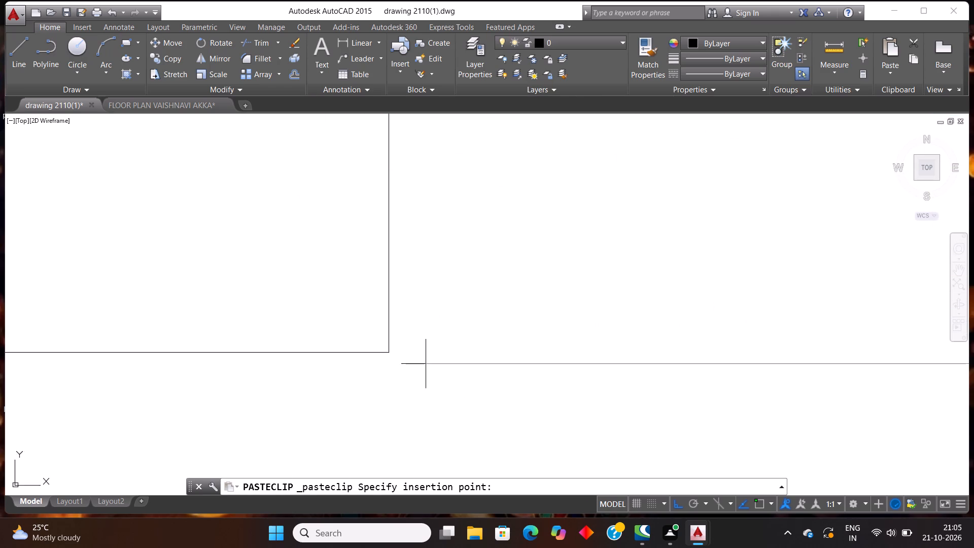
pyautogui.scroll(2, 426, 364)
pyautogui.scroll(1, 350, 319)
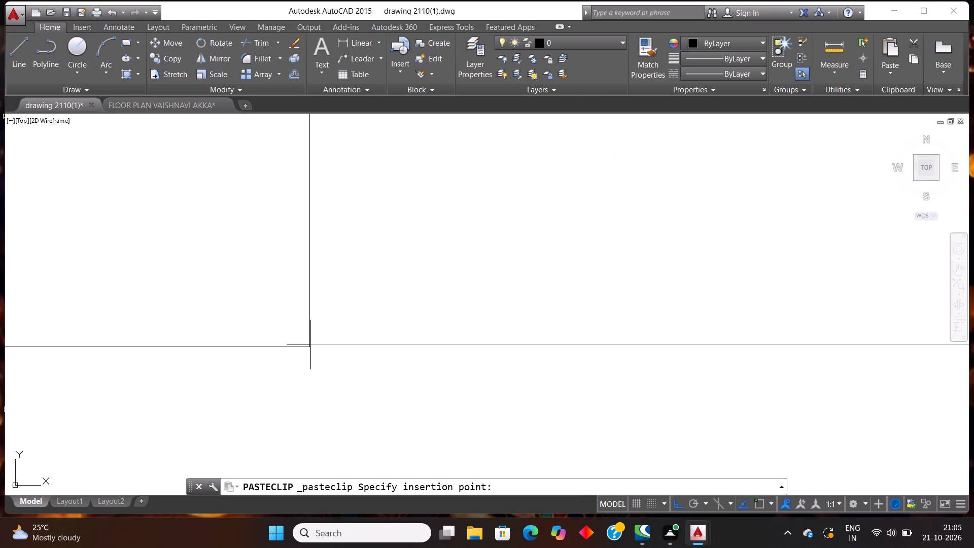
pyautogui.click(309, 347)
# Paste another horizontal window into the KITCHEN wall opening below the stove, with its three blue lines starting at the wall segment's end.
pyautogui.scroll(7, 320, 348)
pyautogui.scroll(-14, 311, 343)
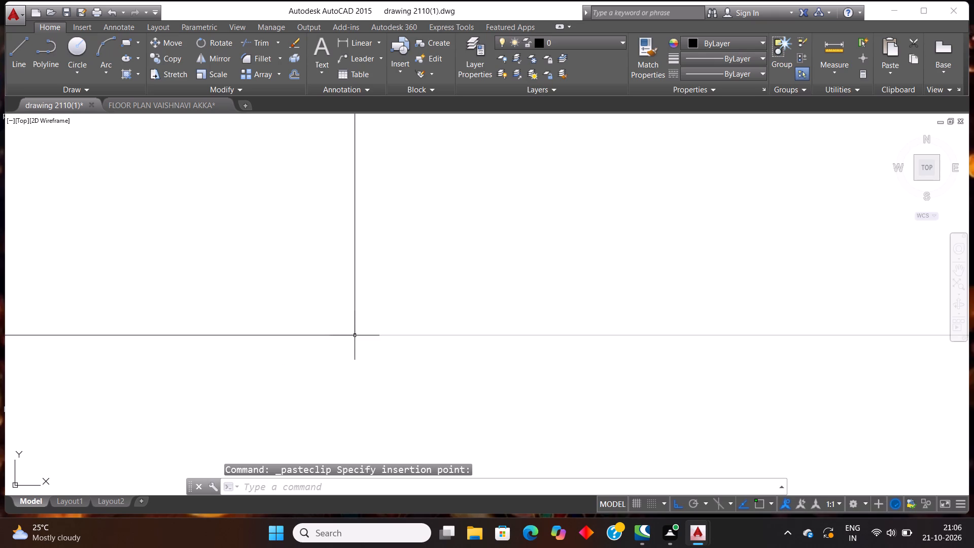
pyautogui.scroll(-12, 355, 335)
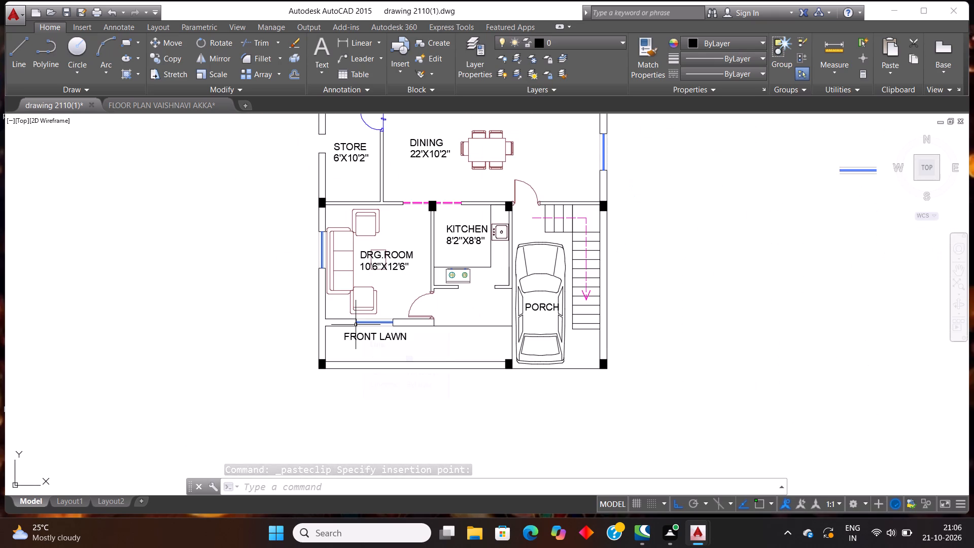
pyautogui.scroll(-1, 356, 325)
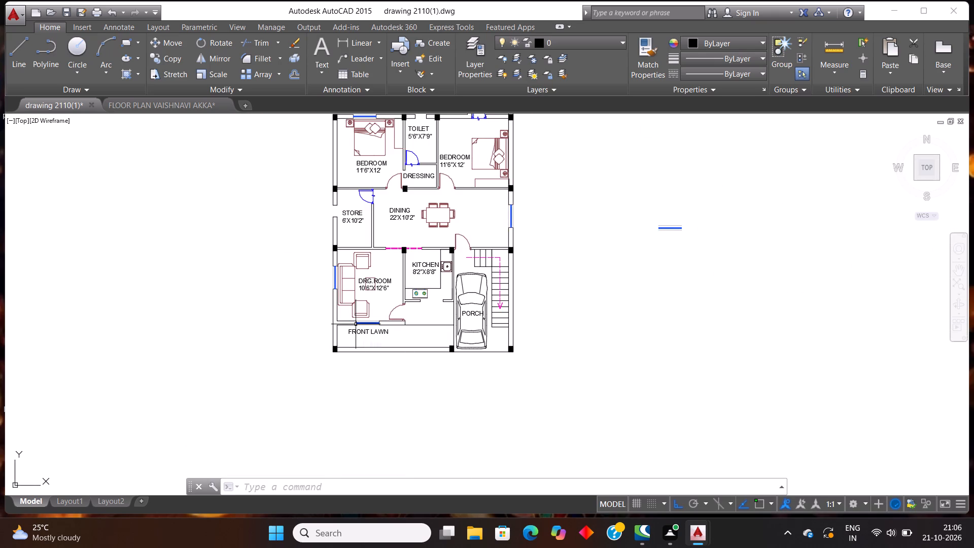
pyautogui.scroll(-1, 356, 324)
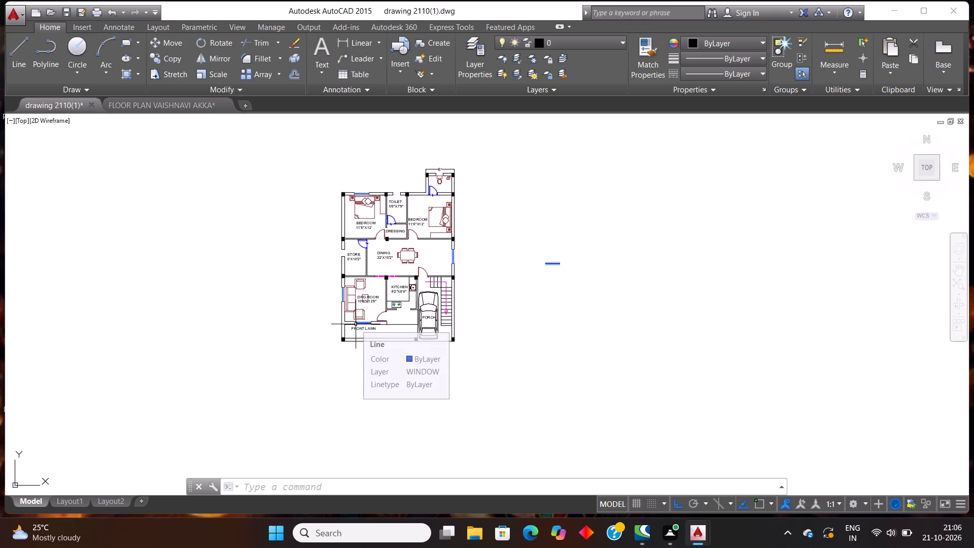
pyautogui.scroll(1, 318, 325)
pyautogui.scroll(-1, 318, 323)
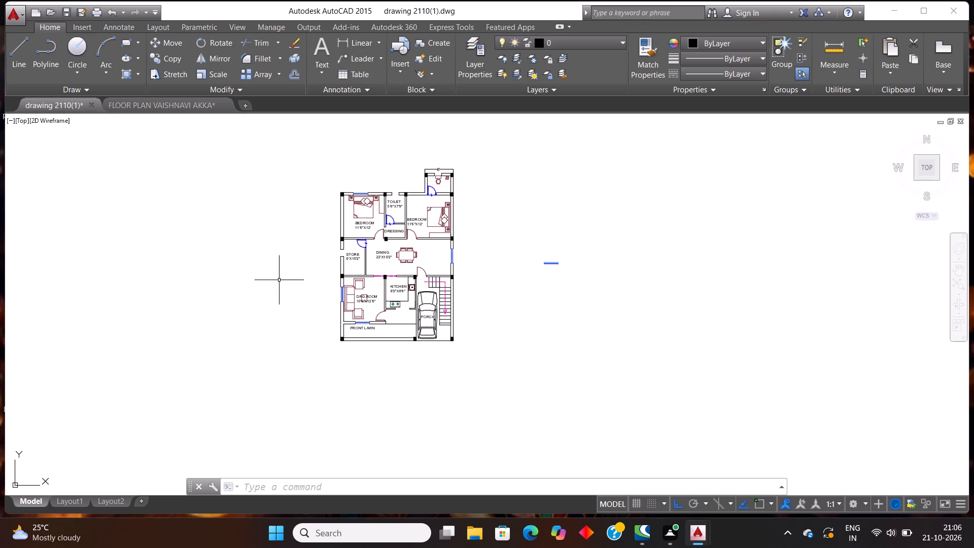
pyautogui.scroll(1, 275, 261)
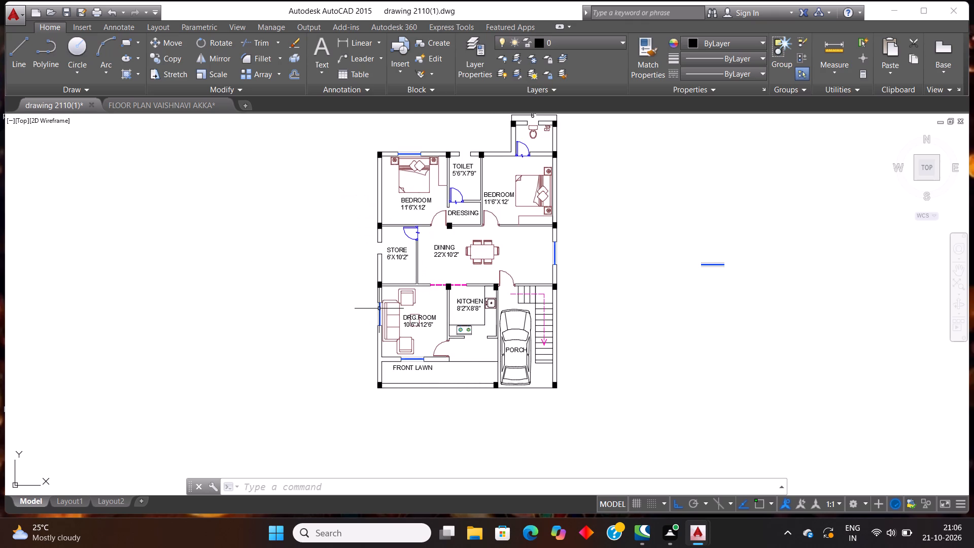
pyautogui.hotkey('ctrl', 'v')
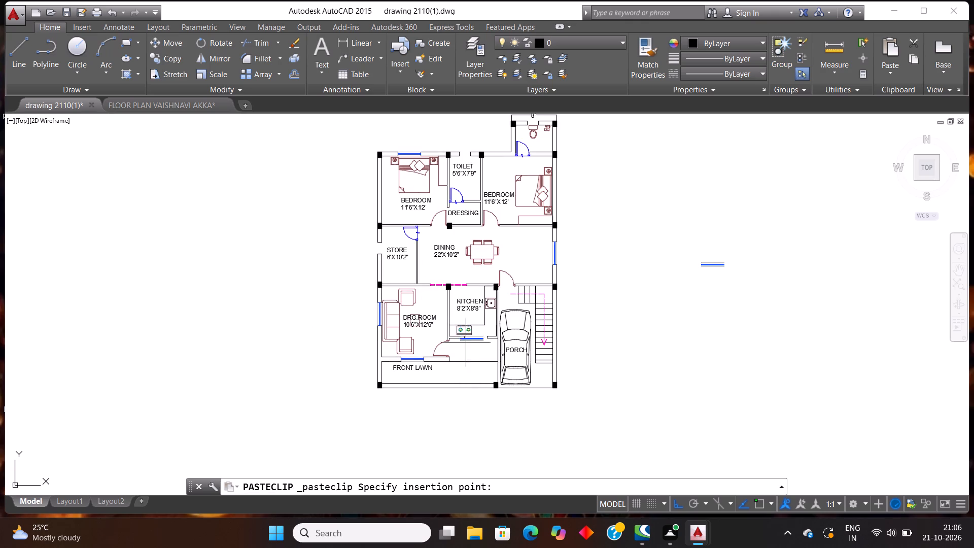
pyautogui.scroll(7, 472, 344)
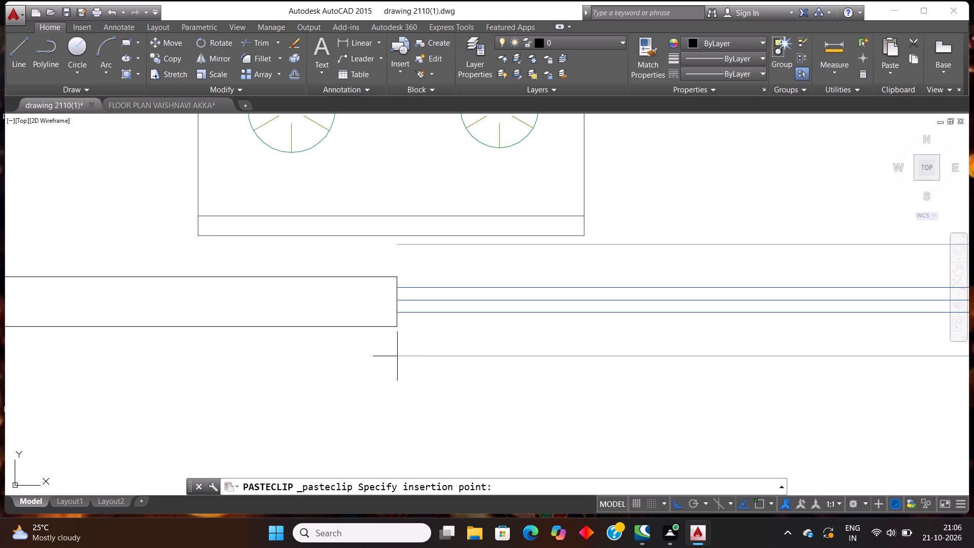
pyautogui.click(397, 357)
# Erase the kitchen window's two outer grey lines that lie beyond the wall thickness.
pyautogui.click(474, 392)
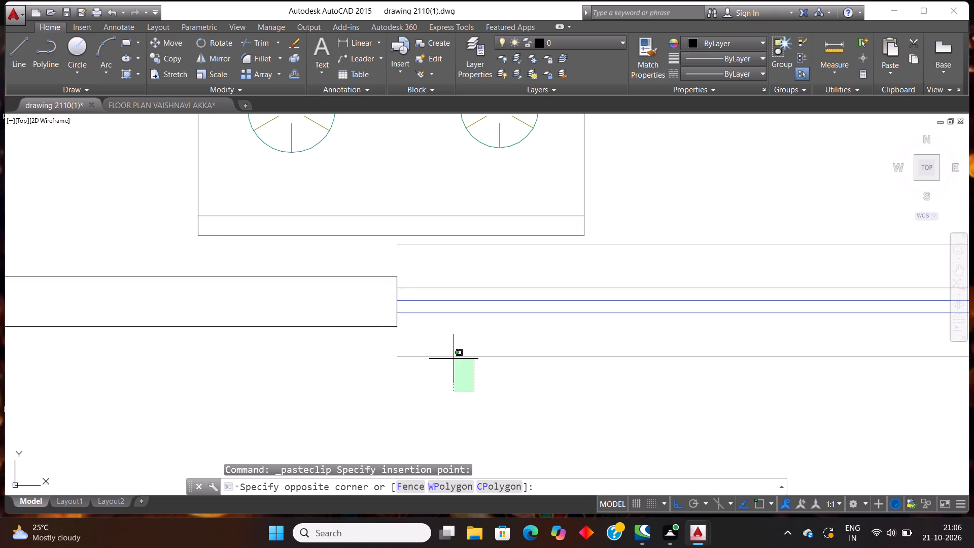
pyautogui.click(453, 353)
pyautogui.press('Delete')
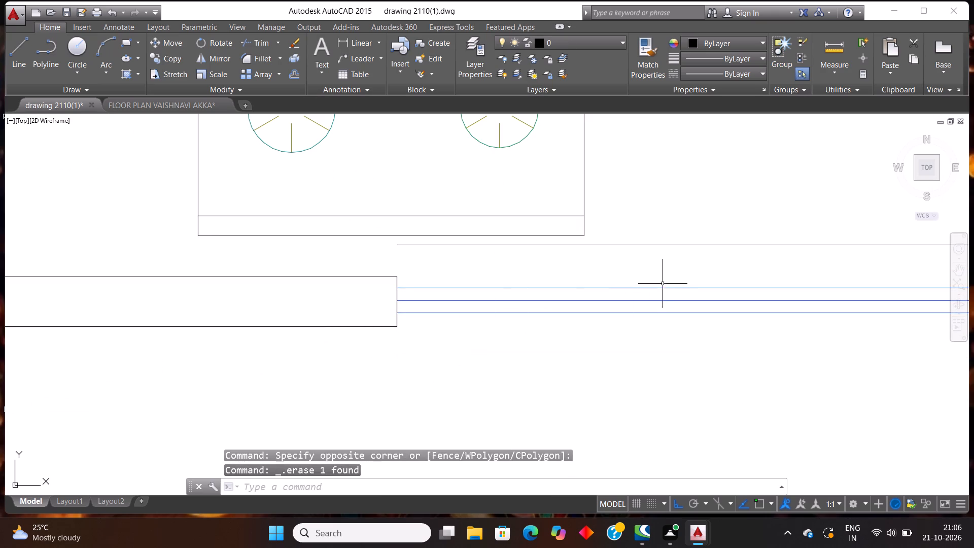
pyautogui.click(666, 279)
pyautogui.click(632, 213)
pyautogui.press('Delete')
# Switch to the other floor plan drawing and copy the magenta window in the TOILET's outer wall beside the WC.
pyautogui.scroll(-6, 566, 309)
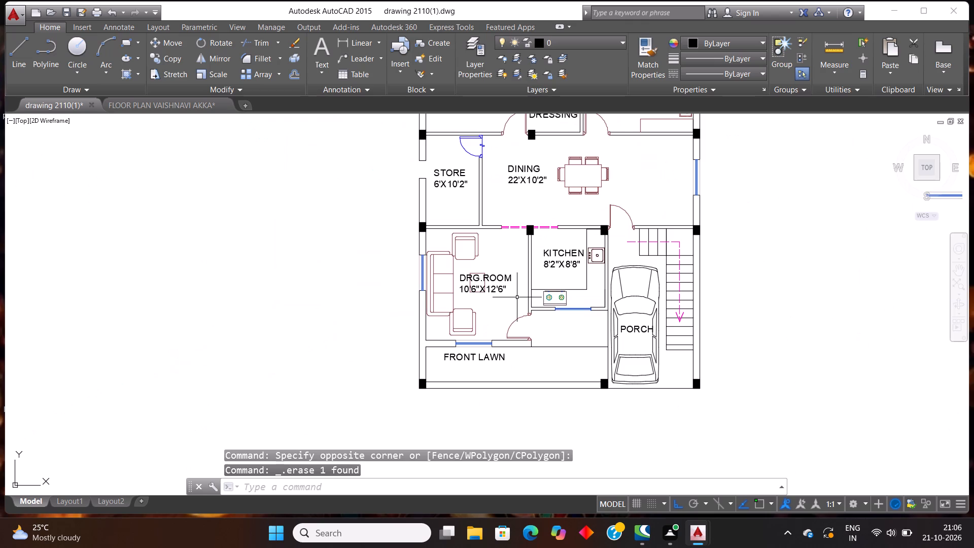
pyautogui.scroll(-1, 429, 324)
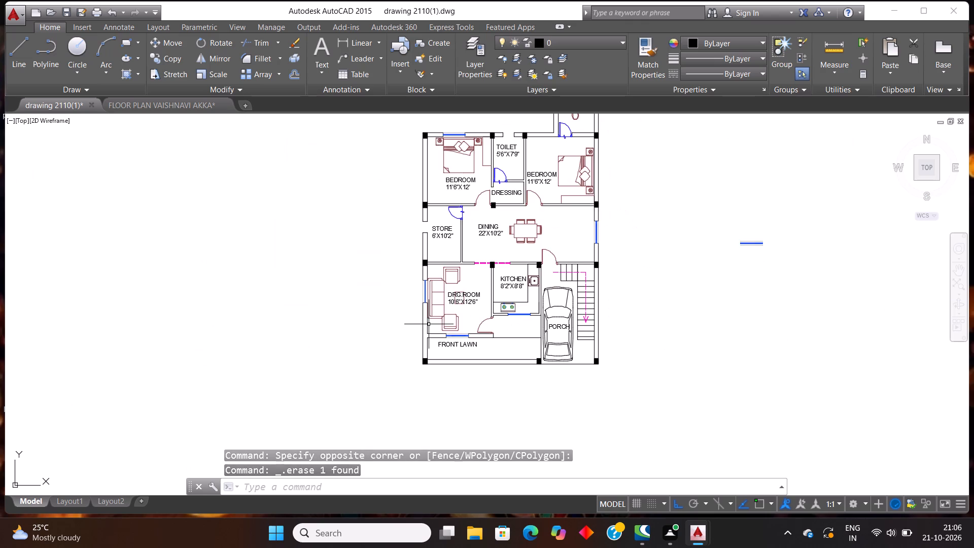
pyautogui.scroll(-1, 421, 320)
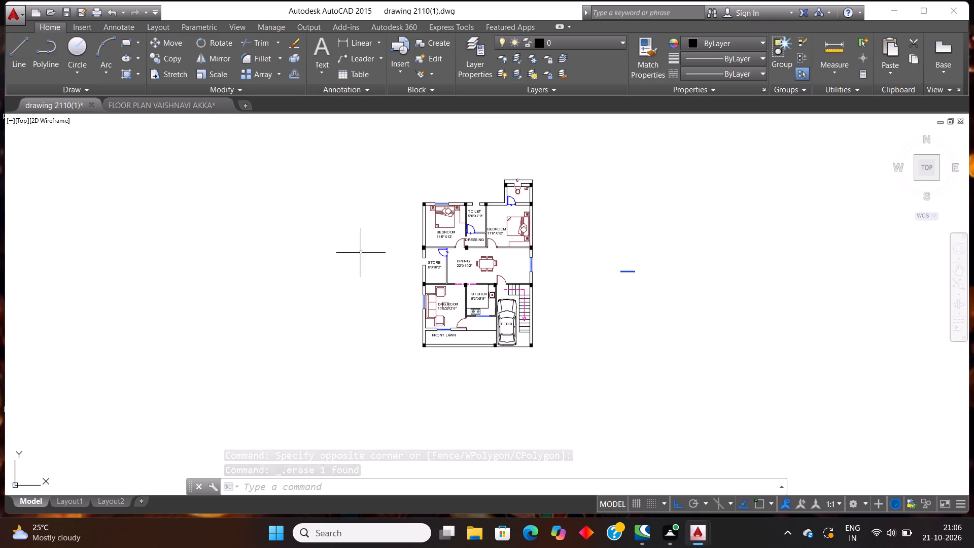
pyautogui.click(143, 104)
pyautogui.scroll(-3, 219, 129)
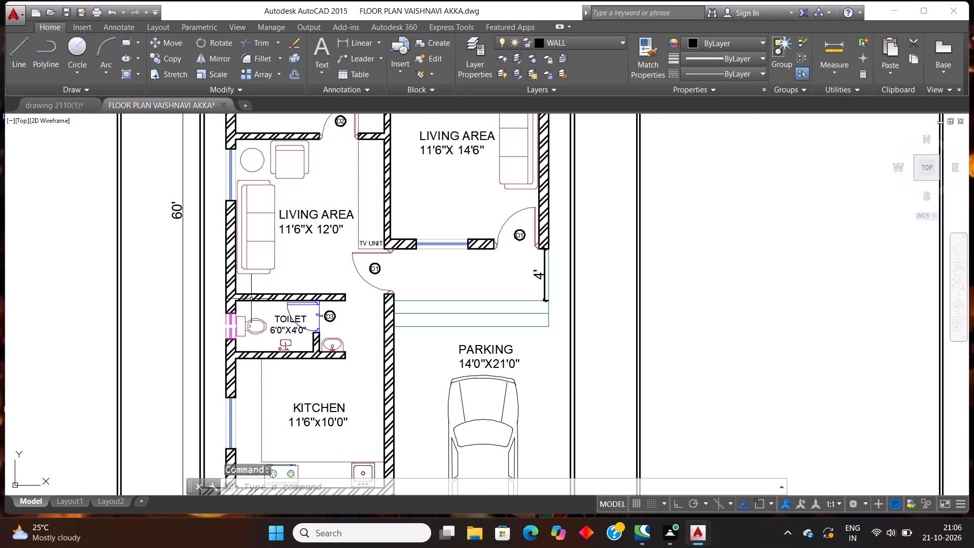
pyautogui.scroll(6, 237, 333)
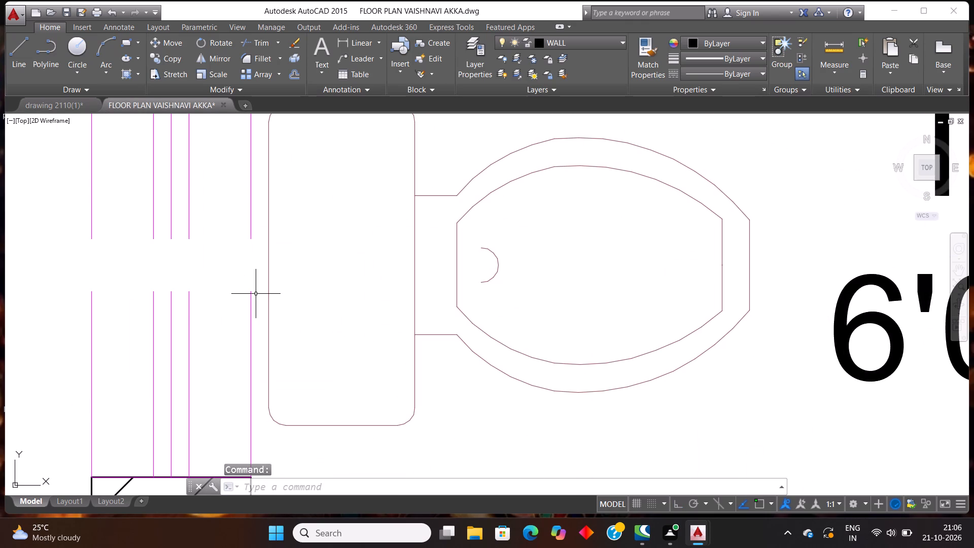
pyautogui.click(256, 294)
pyautogui.click(60, 333)
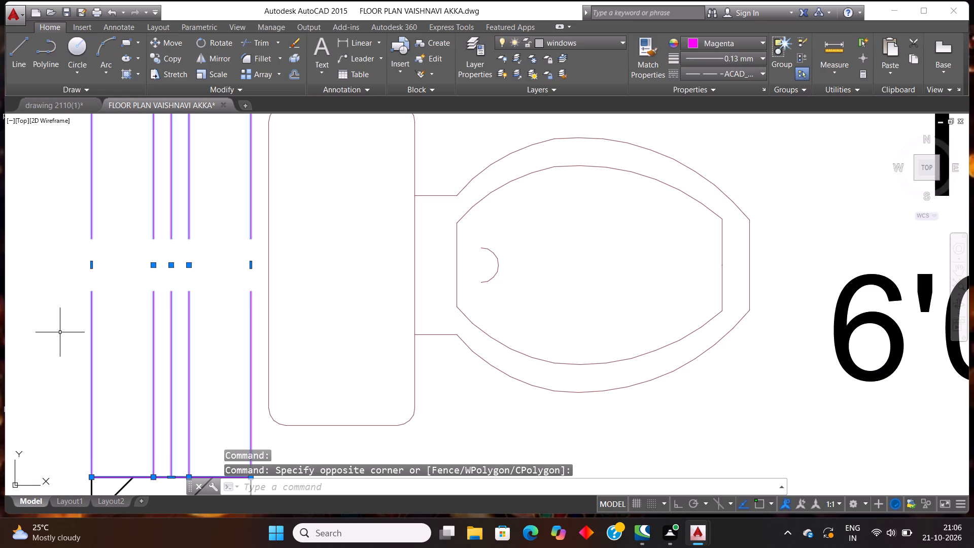
pyautogui.hotkey('ctrl', 'c')
# Paste the magenta window into drawing 2110(1), in the empty space beside the plan on the STORE side.
pyautogui.click(63, 107)
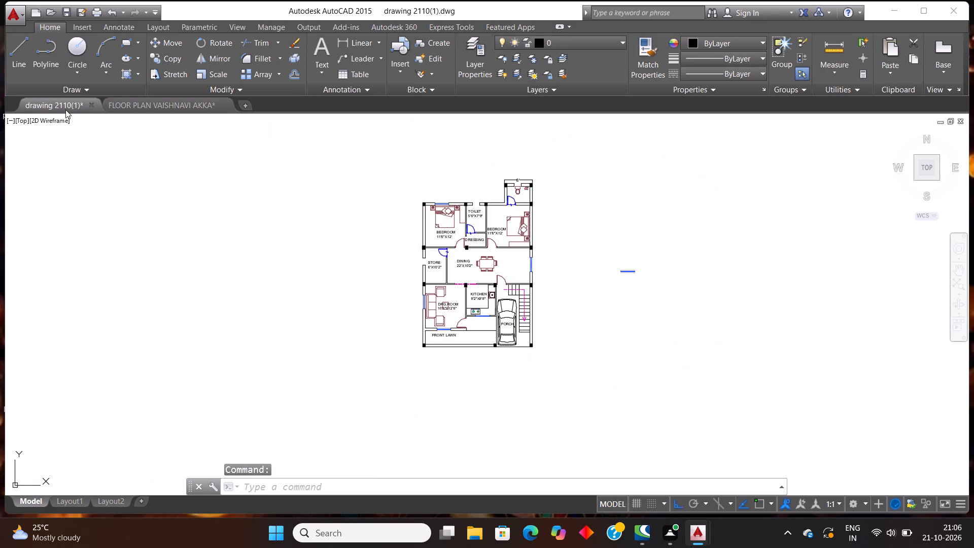
pyautogui.hotkey('ctrl', 'v')
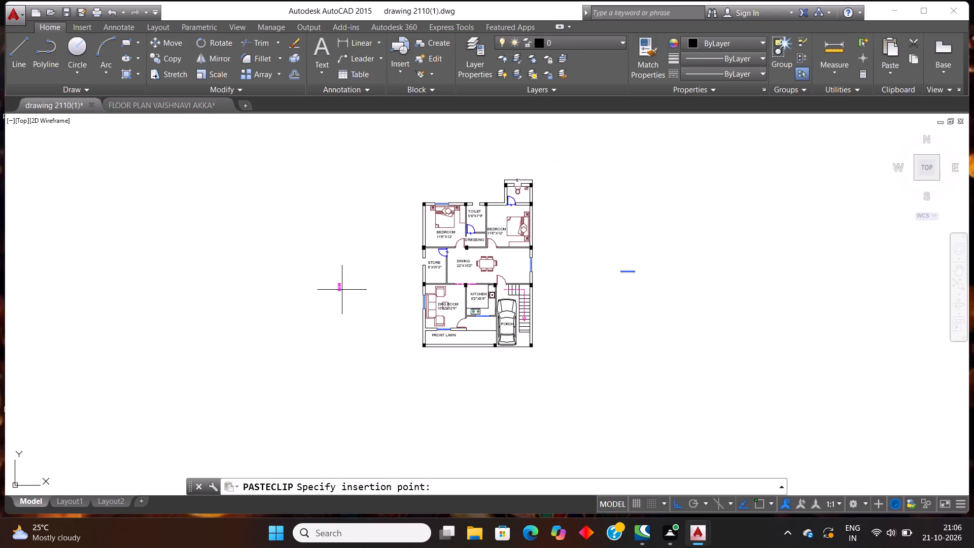
pyautogui.click(351, 282)
# Paste a magenta window into the STORE's outer wall opening, aligned to the outer corner of the wall segment below it.
pyautogui.click(357, 289)
pyautogui.click(346, 269)
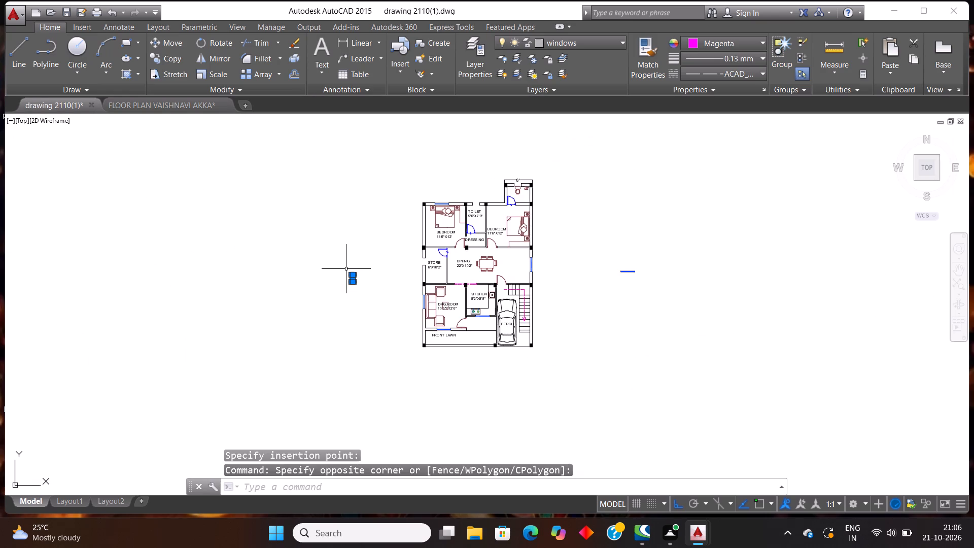
pyautogui.hotkey('ctrl', 'v')
pyautogui.scroll(2, 444, 221)
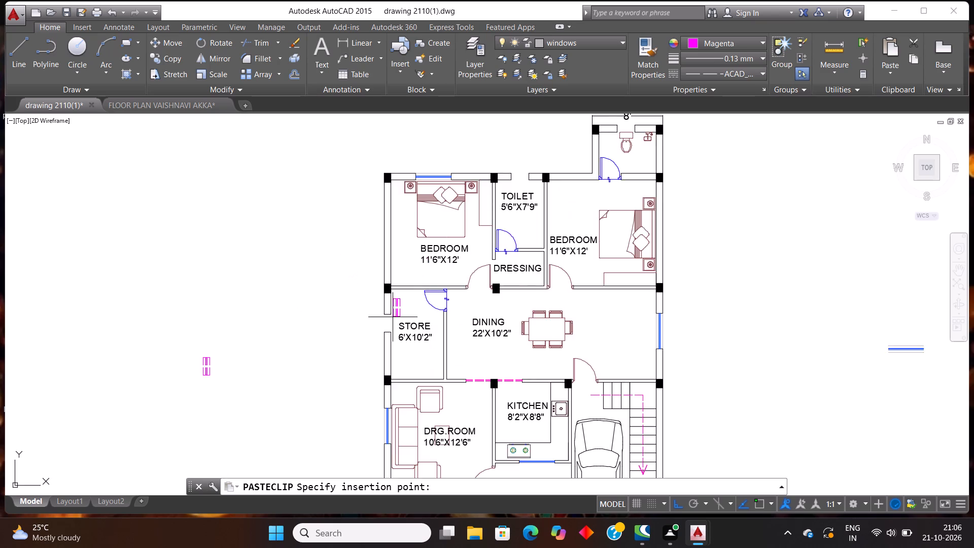
pyautogui.scroll(5, 390, 322)
pyautogui.scroll(3, 310, 397)
pyautogui.scroll(3, 376, 351)
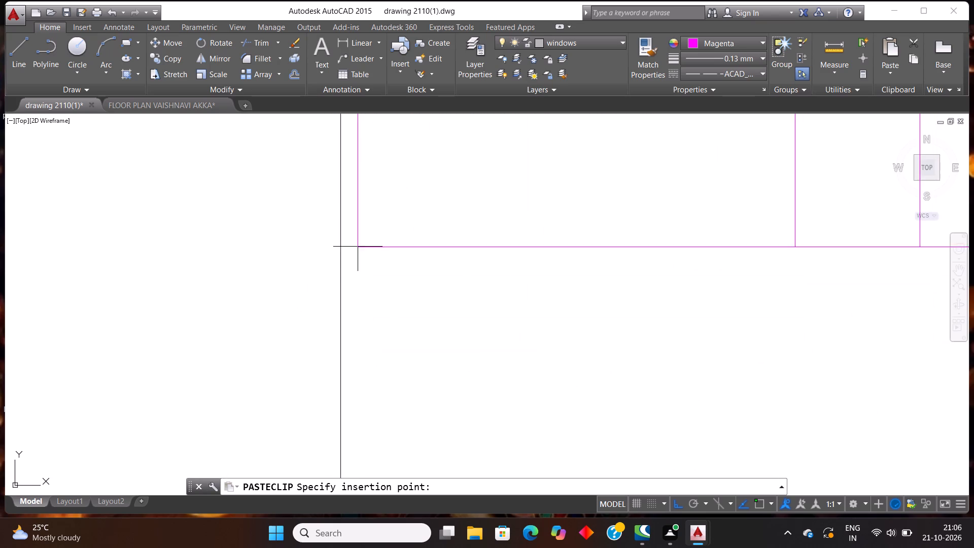
pyautogui.scroll(-2, 356, 249)
pyautogui.scroll(3, 343, 147)
pyautogui.scroll(3, 338, 188)
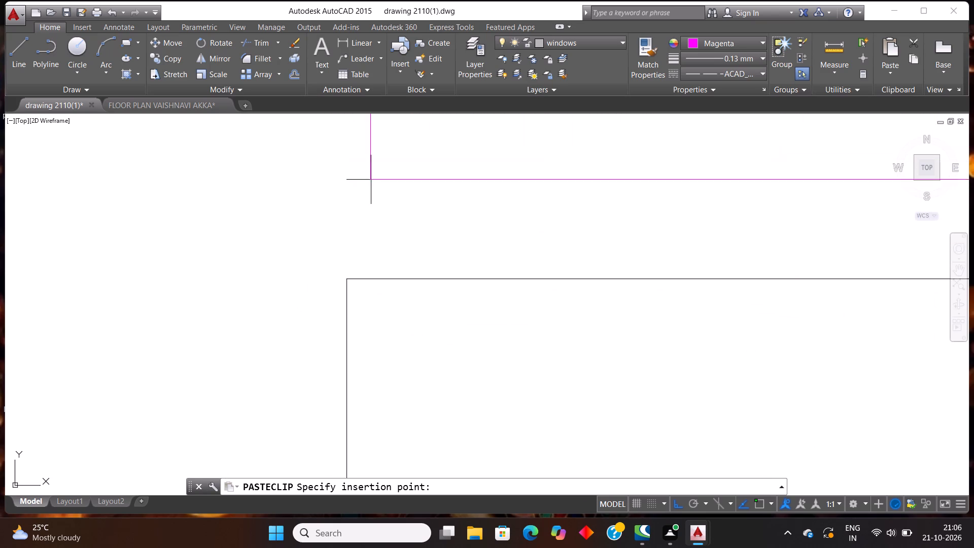
pyautogui.scroll(3, 377, 201)
pyautogui.scroll(-3, 340, 340)
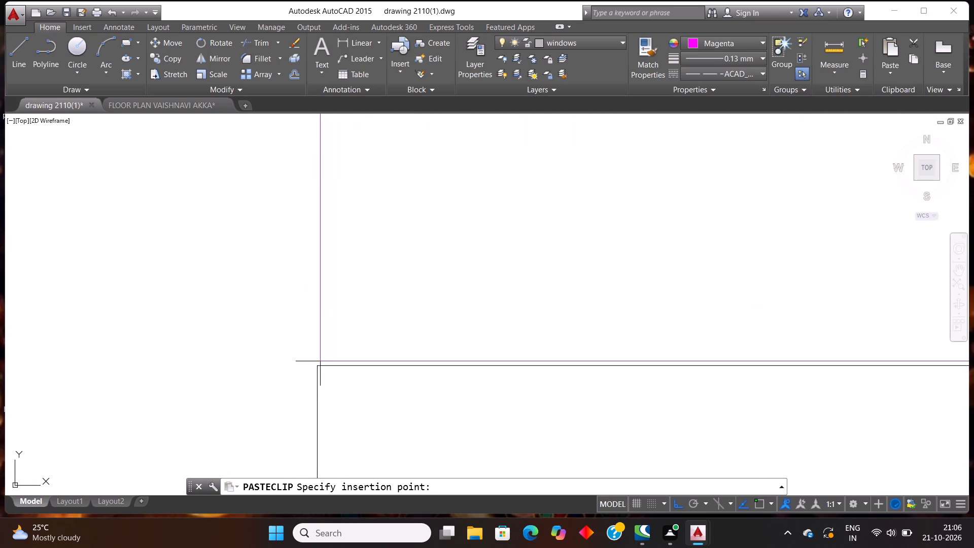
pyautogui.click(317, 365)
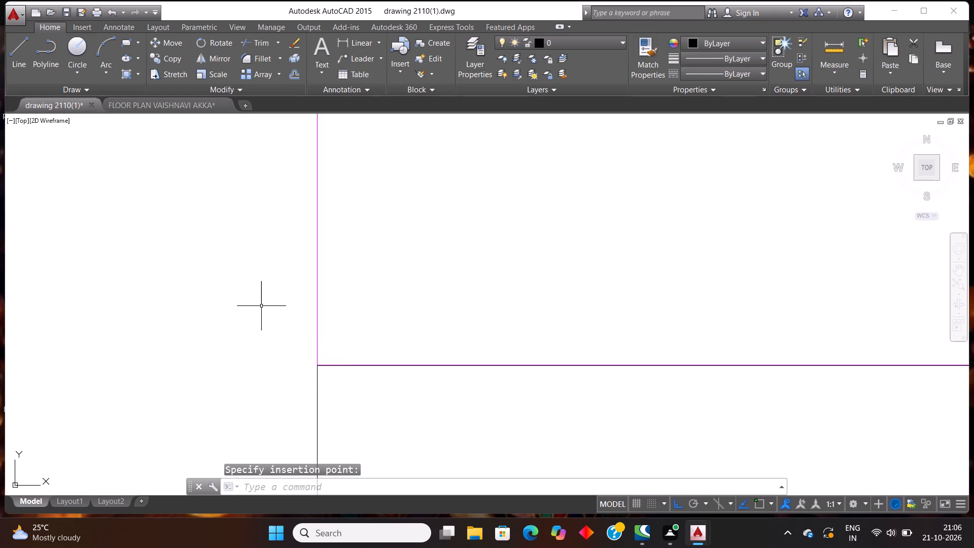
# Paste another magenta window into the empty space outside the STORE wall, above the spare copy.
pyautogui.scroll(-3, 261, 306)
pyautogui.scroll(-3, 319, 295)
pyautogui.scroll(-8, 365, 309)
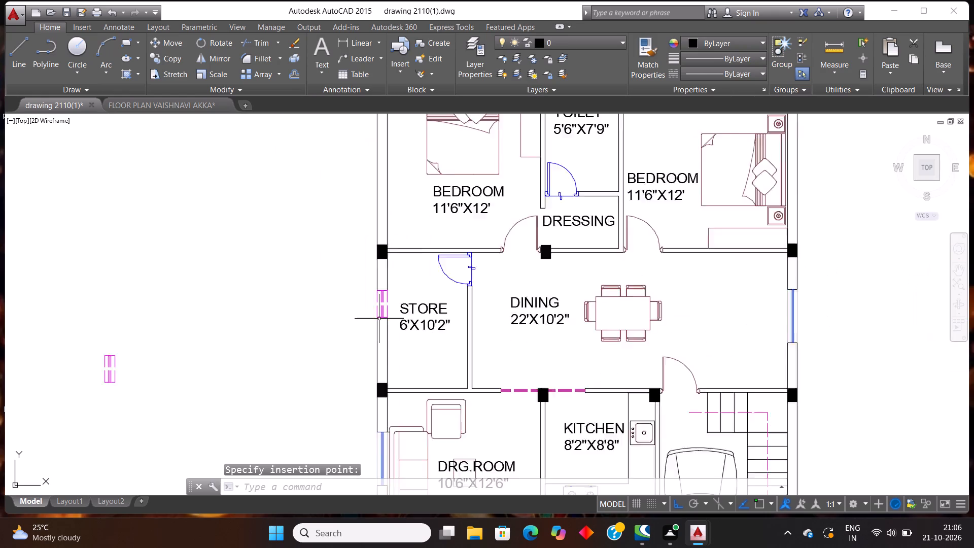
pyautogui.scroll(-1, 379, 319)
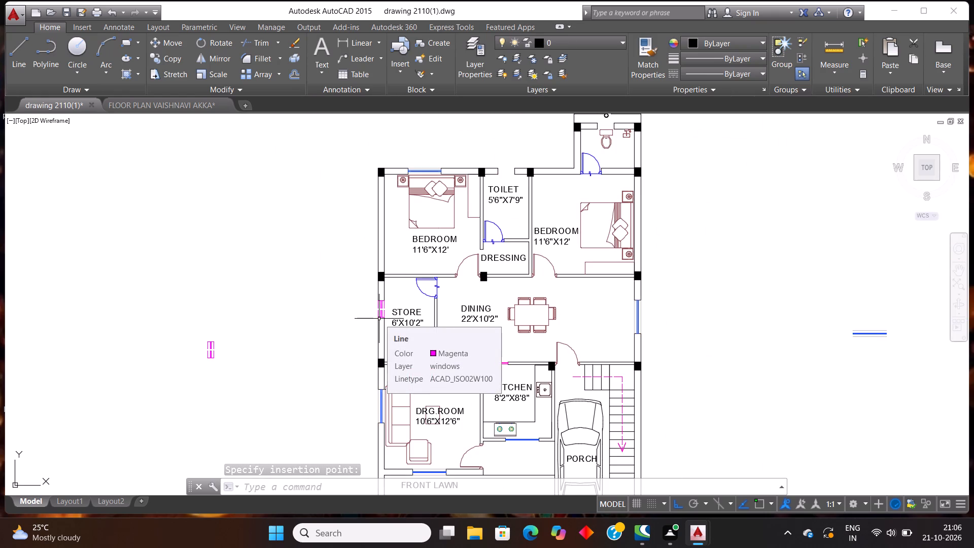
pyautogui.scroll(-1, 379, 319)
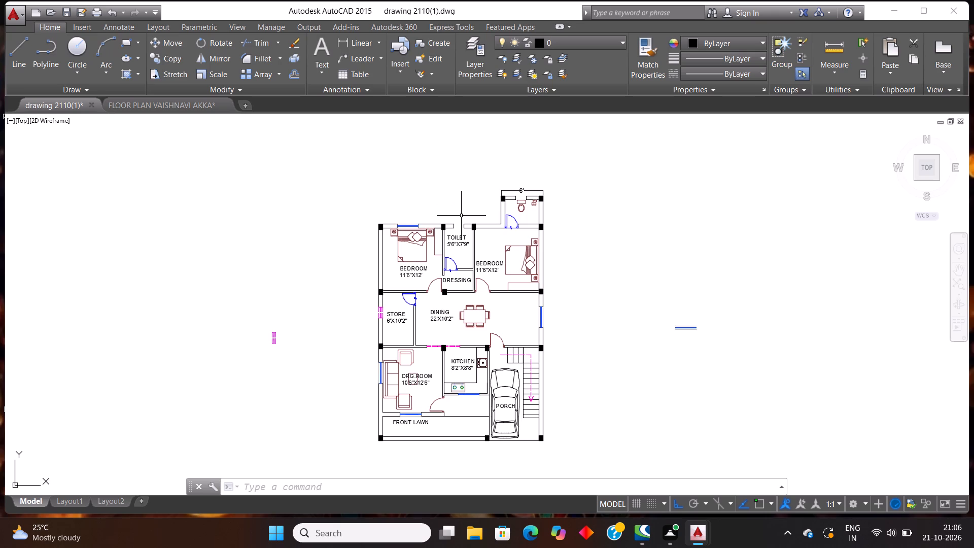
pyautogui.hotkey('ctrl', 'v')
pyautogui.click(271, 306)
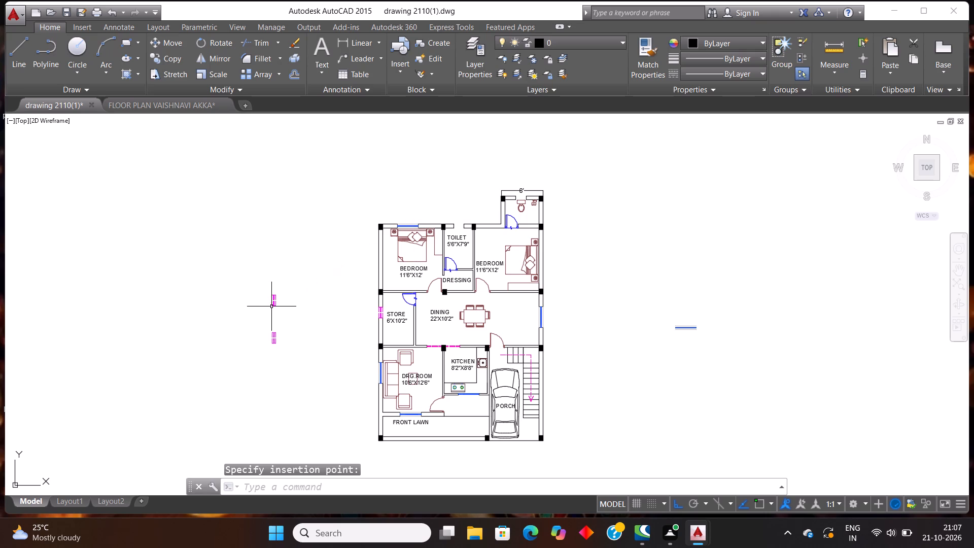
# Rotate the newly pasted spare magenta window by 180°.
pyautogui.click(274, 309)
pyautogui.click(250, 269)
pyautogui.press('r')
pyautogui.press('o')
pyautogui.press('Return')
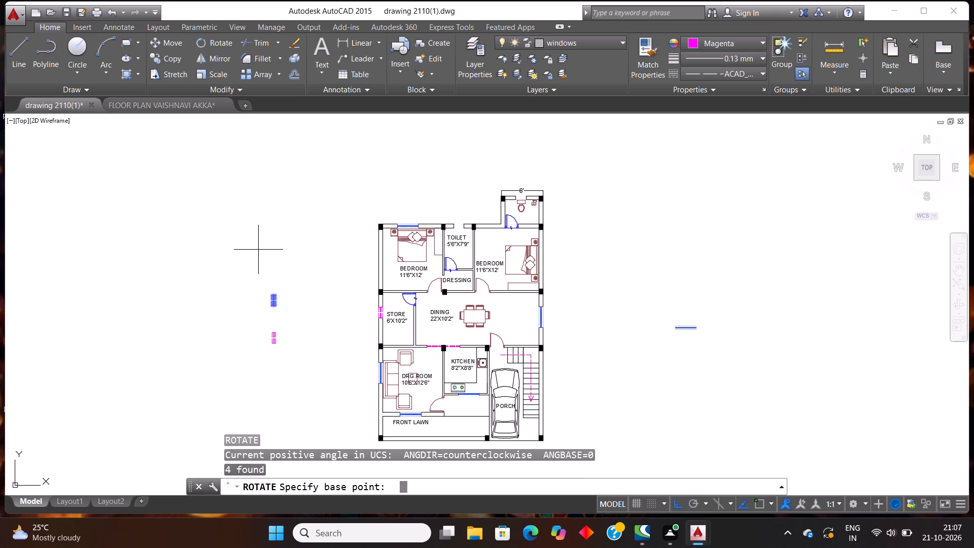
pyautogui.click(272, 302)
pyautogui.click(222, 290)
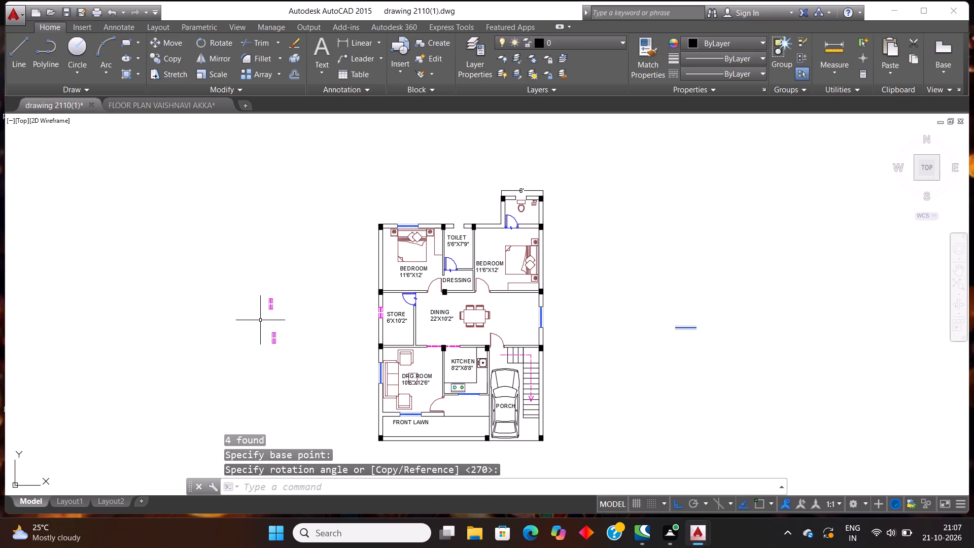
# Rotate the newer spare magenta window by 90° so that it lies horizontally.
pyautogui.click(295, 320)
pyautogui.click(219, 271)
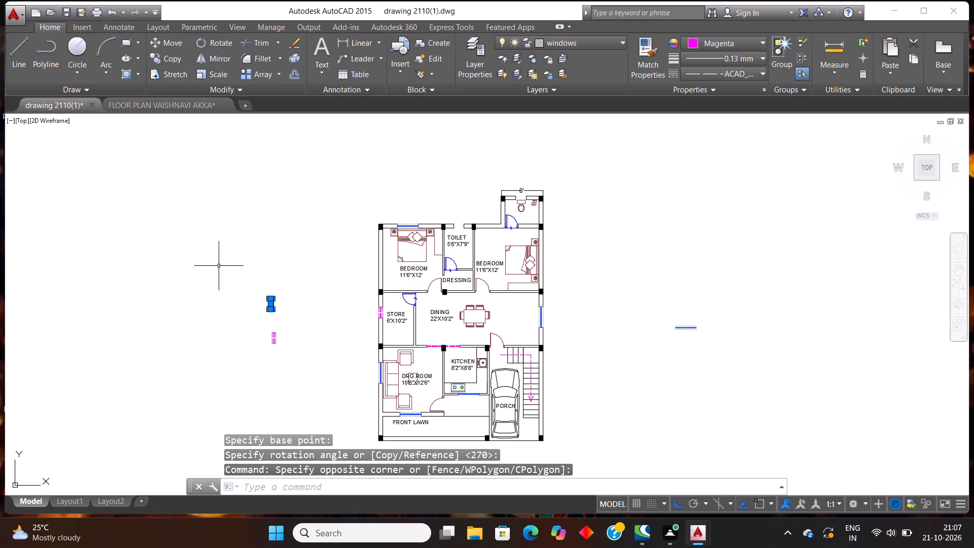
pyautogui.press('r')
pyautogui.press('o')
pyautogui.press('Return')
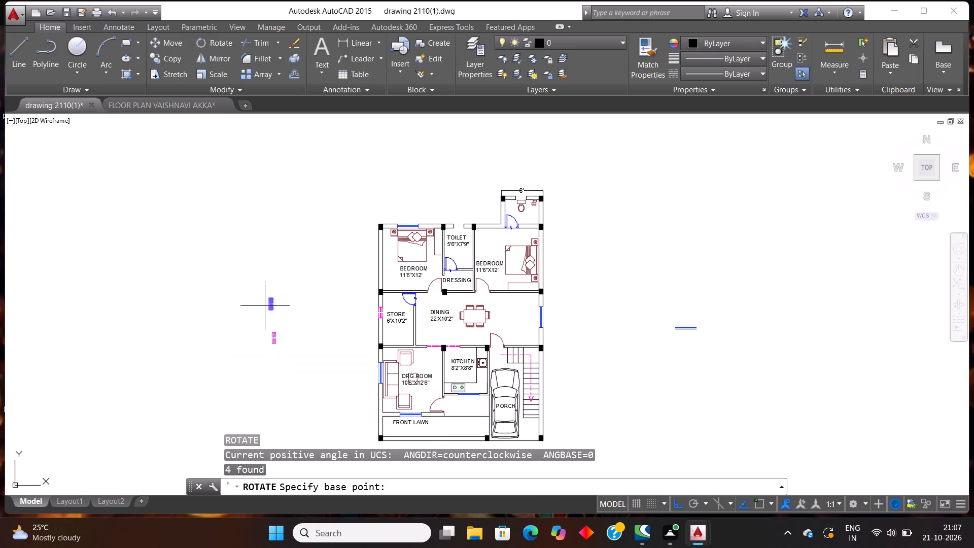
pyautogui.click(269, 311)
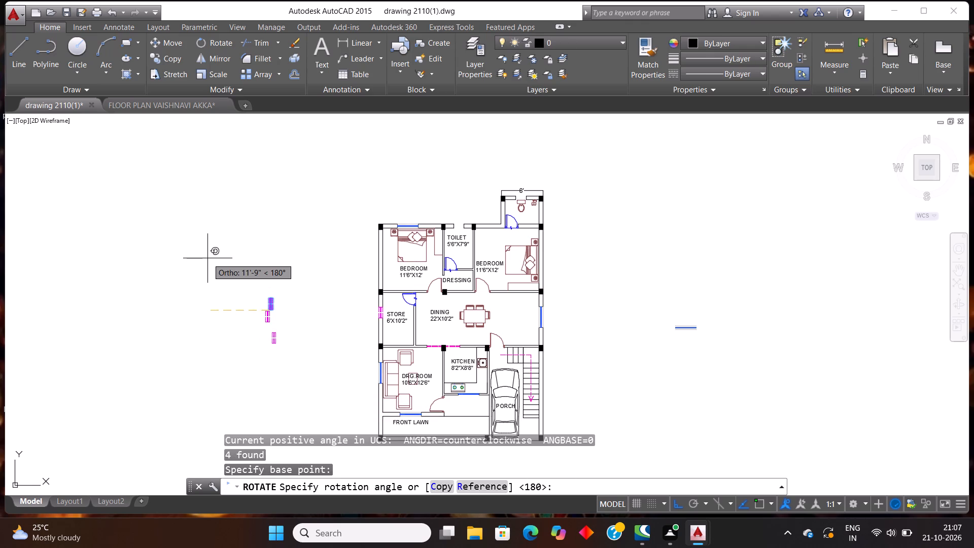
pyautogui.click(247, 235)
# Copy the horizontal magenta window and paste it into the outer wall opening of the 5'6"X7'9" TOILET.
pyautogui.click(271, 315)
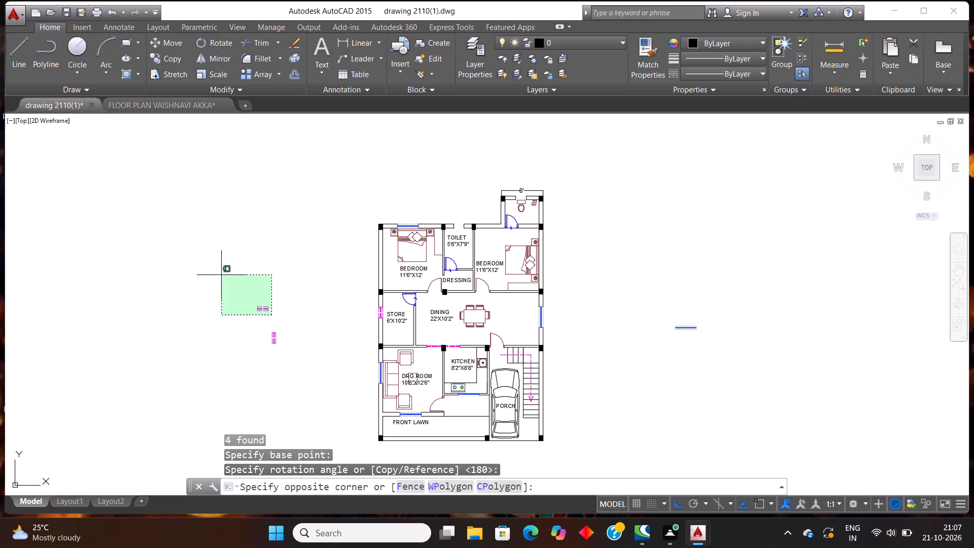
pyautogui.click(210, 268)
pyautogui.hotkey('ctrl', 'c')
pyautogui.hotkey('ctrl', 'v')
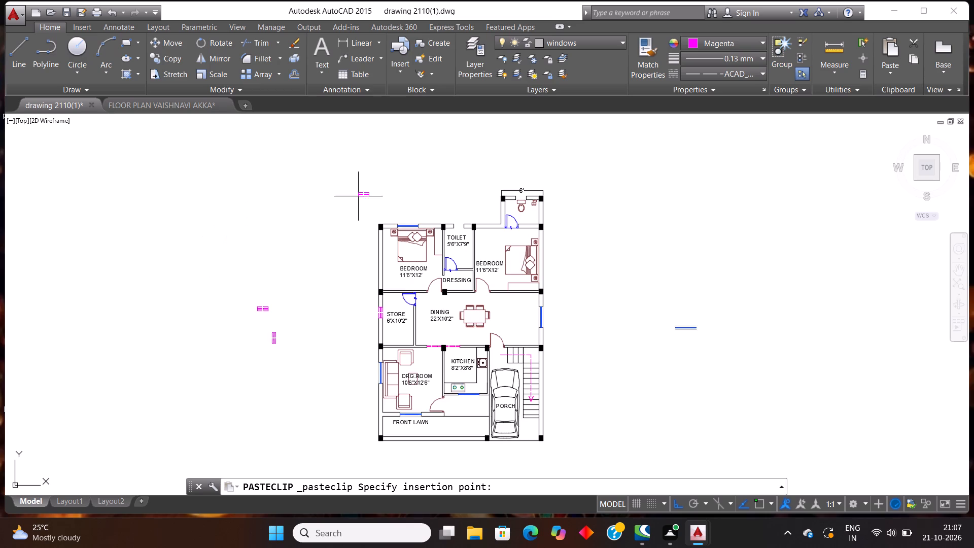
pyautogui.scroll(1, 454, 220)
pyautogui.scroll(2, 408, 227)
pyautogui.scroll(4, 497, 236)
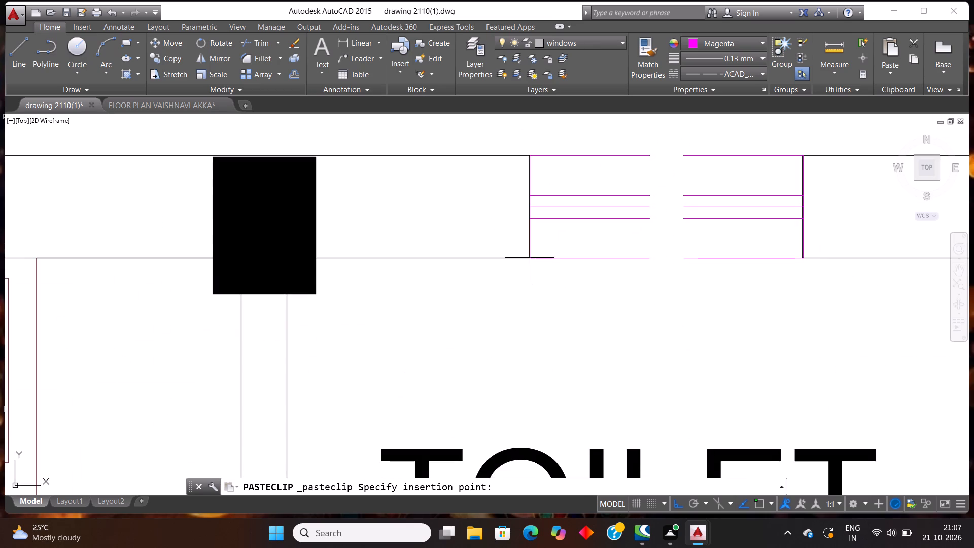
pyautogui.click(529, 258)
# Paste another horizontal magenta window into the wall opening behind the WC in the projecting toilet.
pyautogui.scroll(-7, 407, 266)
pyautogui.scroll(1, 486, 212)
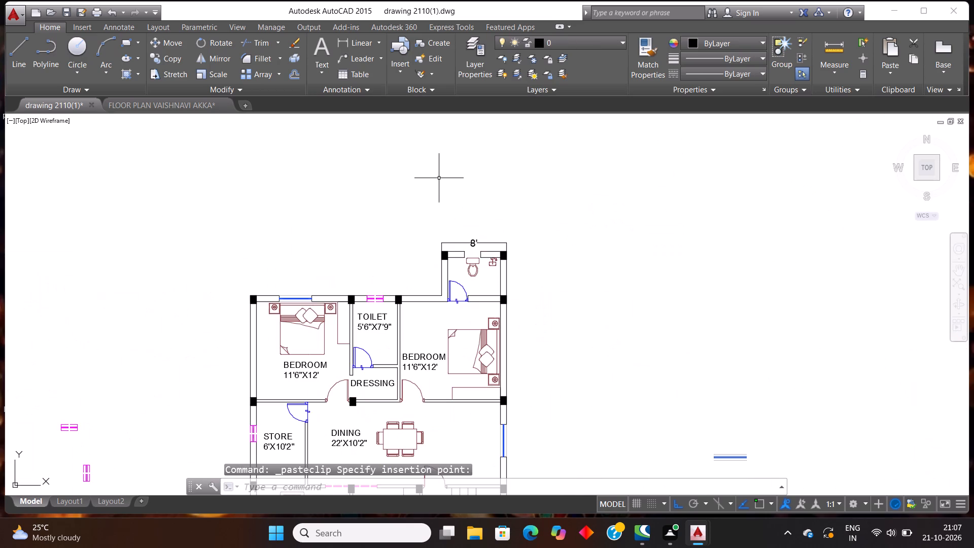
pyautogui.hotkey('ctrl', 'v')
pyautogui.scroll(3, 476, 260)
pyautogui.scroll(2, 433, 252)
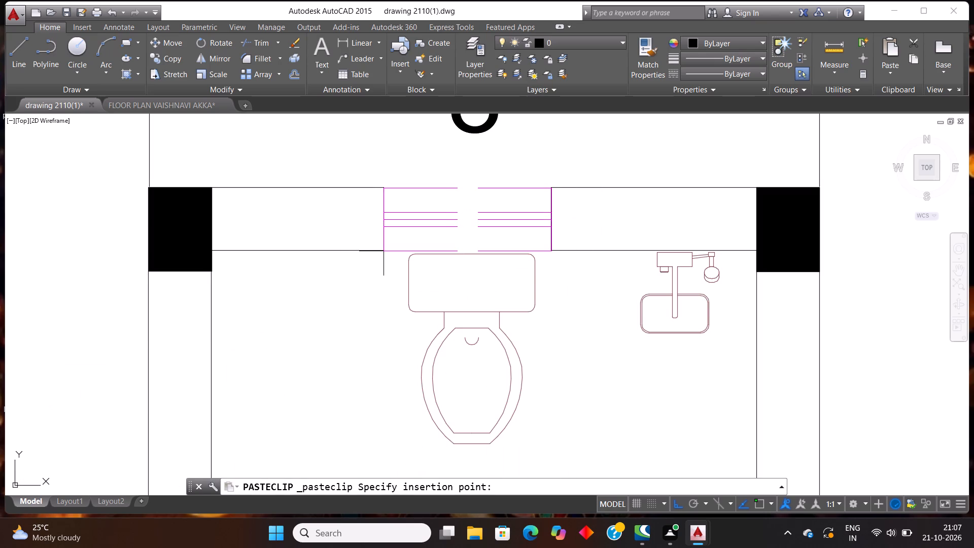
pyautogui.click(384, 251)
# Look over the whole floor plan with the windows and ventilators in place.
pyautogui.scroll(-3, 432, 219)
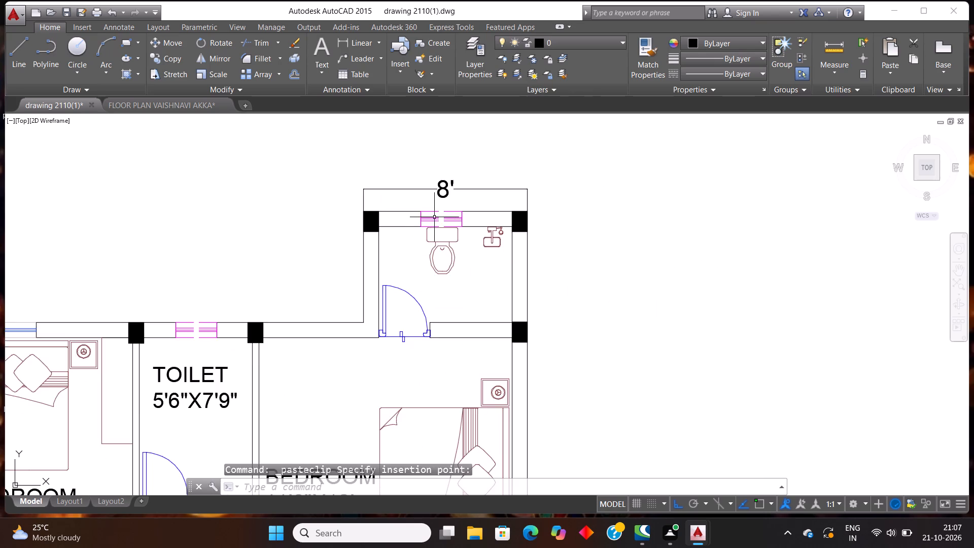
pyautogui.scroll(-3, 434, 216)
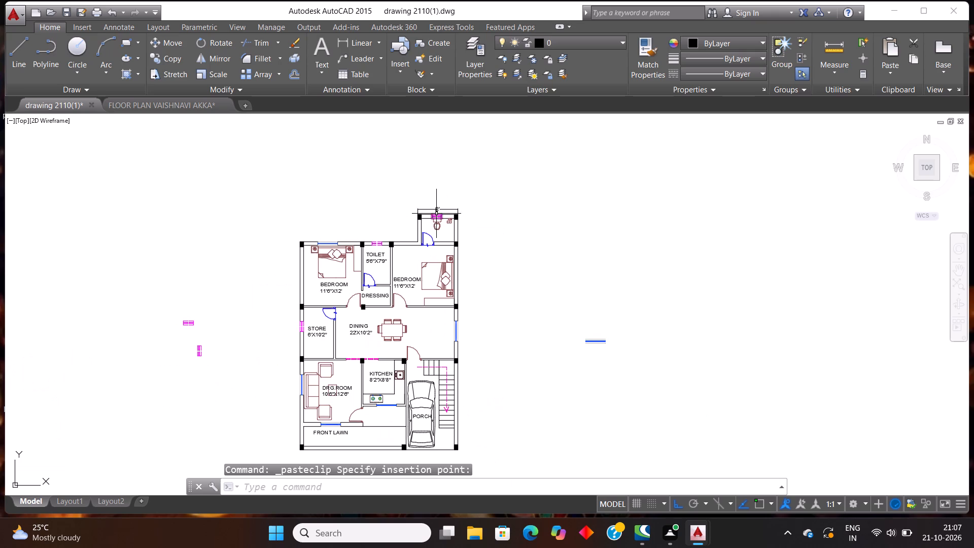
pyautogui.scroll(-1, 437, 214)
pyautogui.scroll(1, 436, 292)
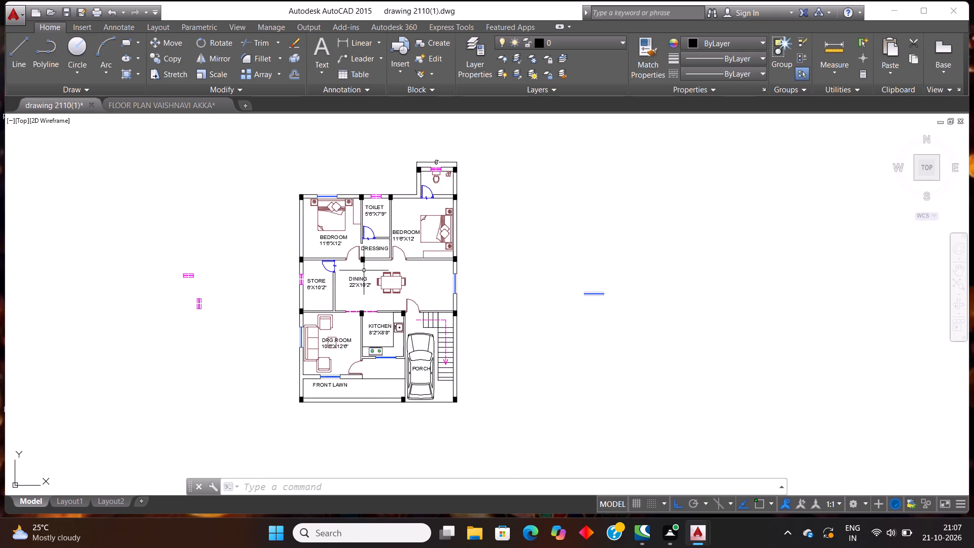
pyautogui.scroll(1, 364, 270)
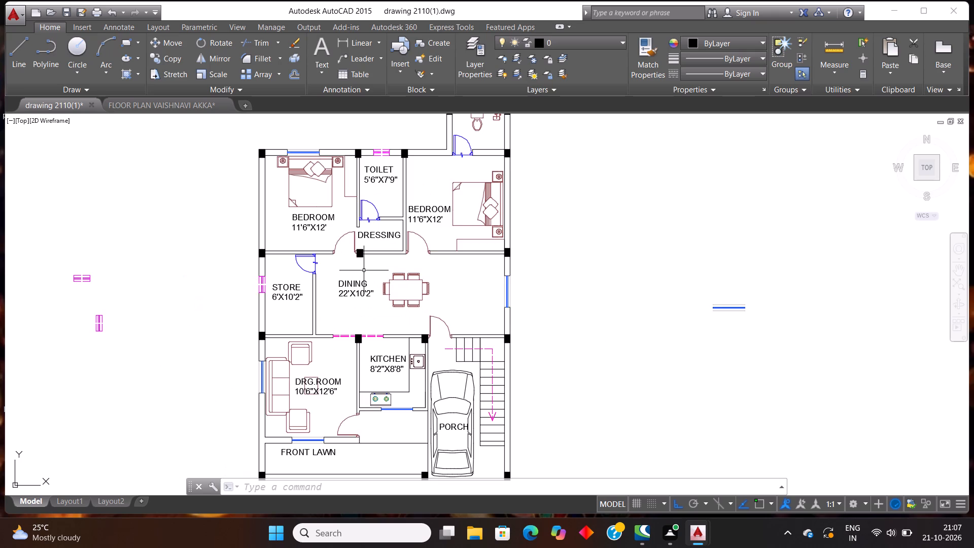
pyautogui.scroll(-1, 364, 270)
pyautogui.press('Escape')
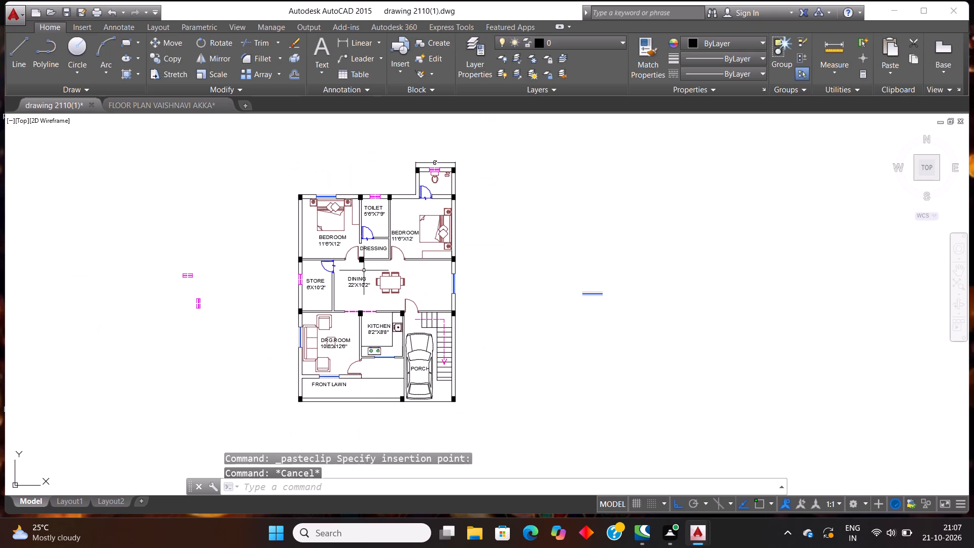
pyautogui.press('Escape')
# Hatch the wardrobe in the bedroom along the TOILET wall with a SOLID pattern at transparency 30.
pyautogui.scroll(1, 399, 205)
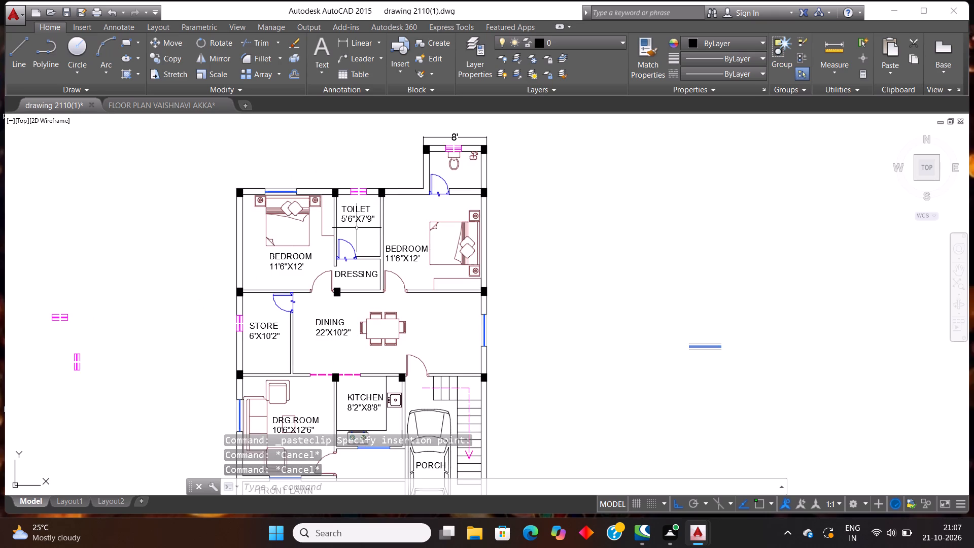
pyautogui.press('h')
pyautogui.press('Return')
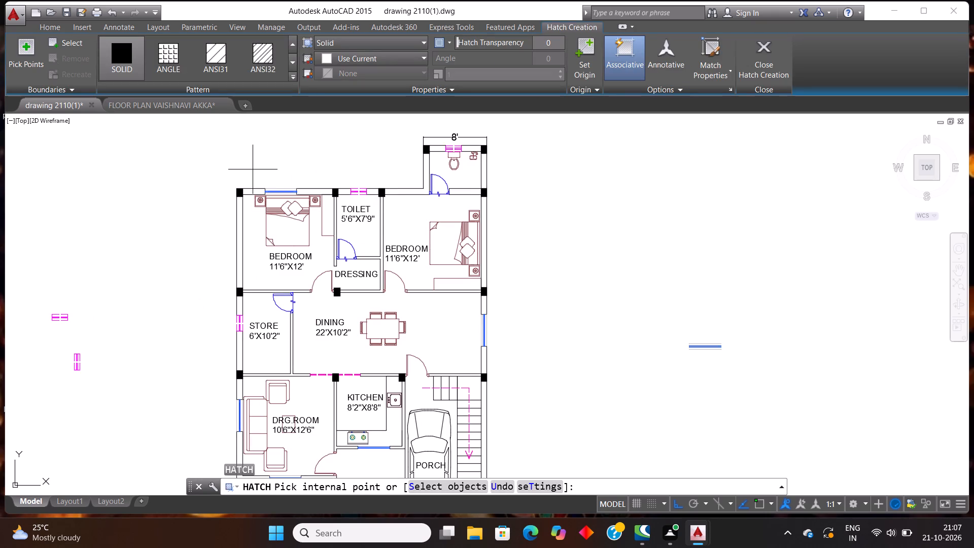
pyautogui.click(125, 58)
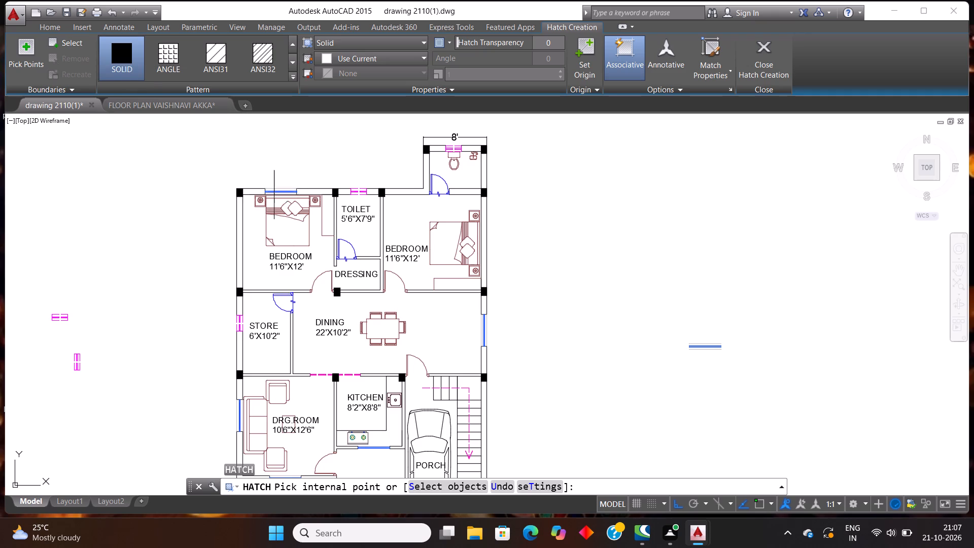
pyautogui.scroll(2, 270, 198)
pyautogui.scroll(-1, 269, 196)
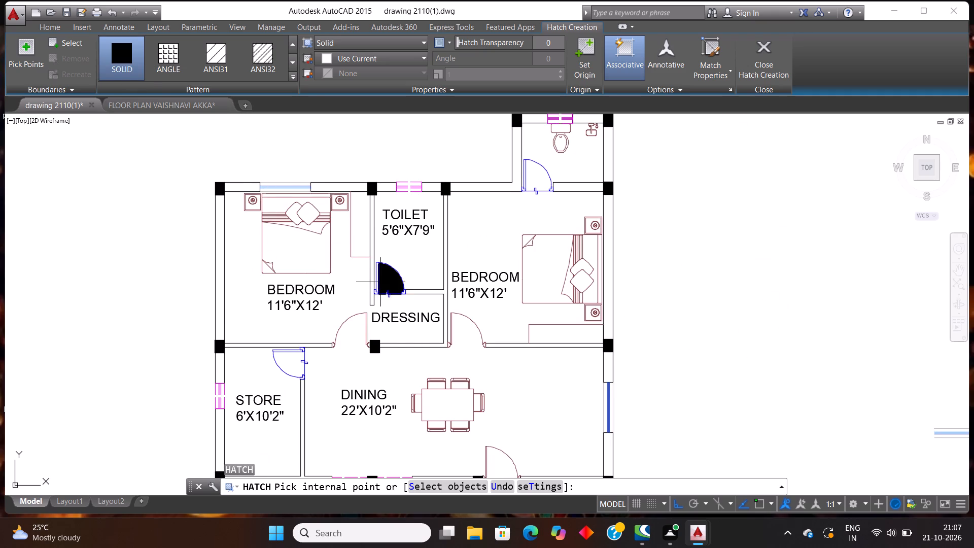
pyautogui.scroll(2, 377, 270)
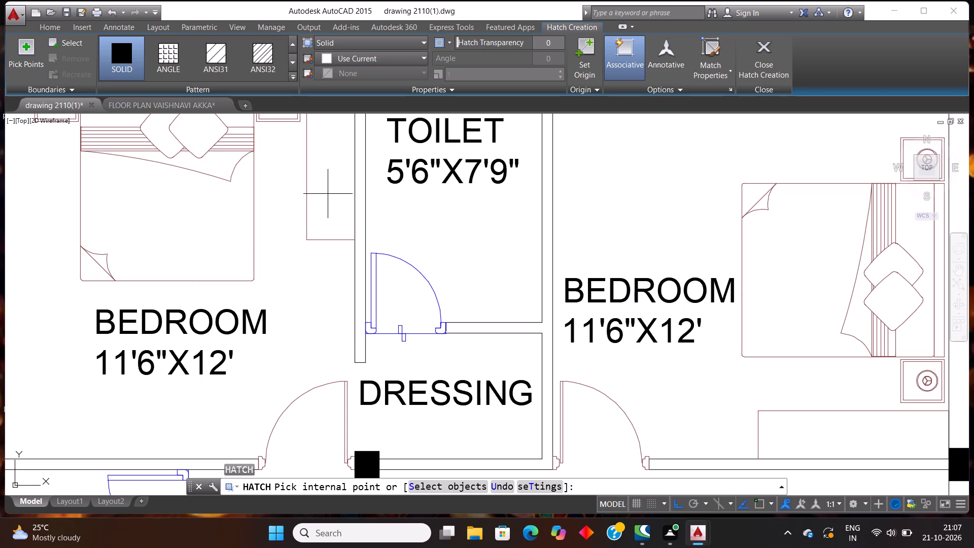
pyautogui.click(553, 39)
pyautogui.write('30')
pyautogui.press('Return')
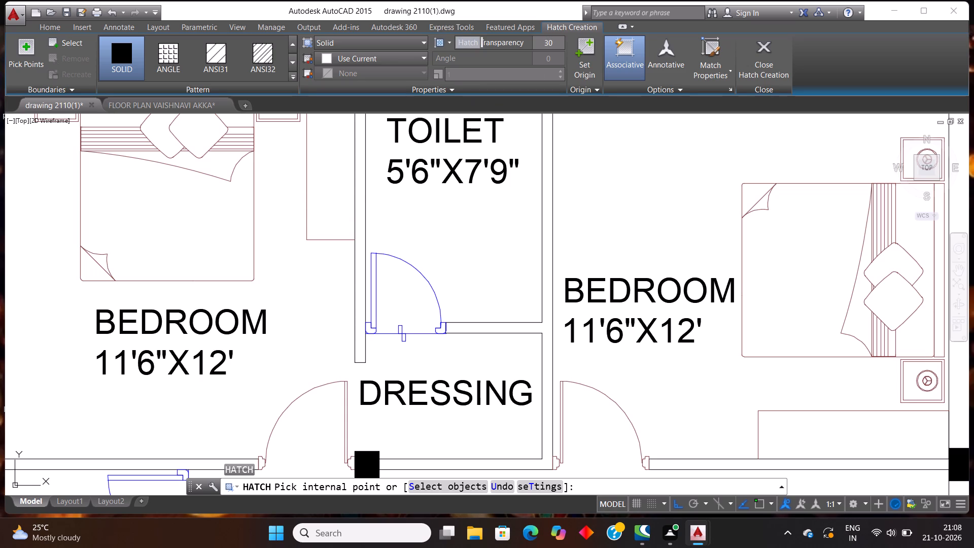
pyautogui.click(340, 180)
# Fill the wardrobe along the DINING wall in the other bedroom with the same solid hatch and finish the hatching.
pyautogui.scroll(-3, 349, 200)
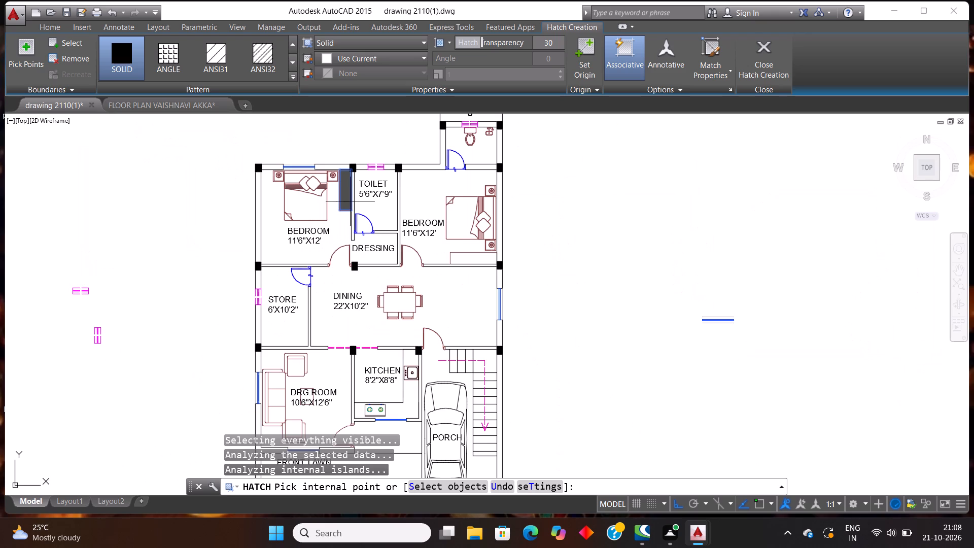
pyautogui.scroll(2, 460, 267)
pyautogui.click(471, 250)
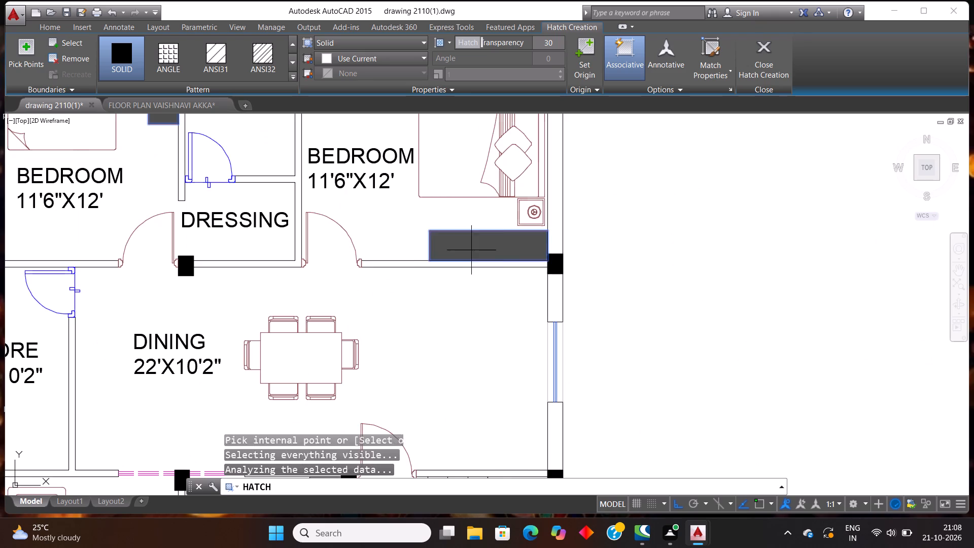
pyautogui.scroll(-3, 549, 237)
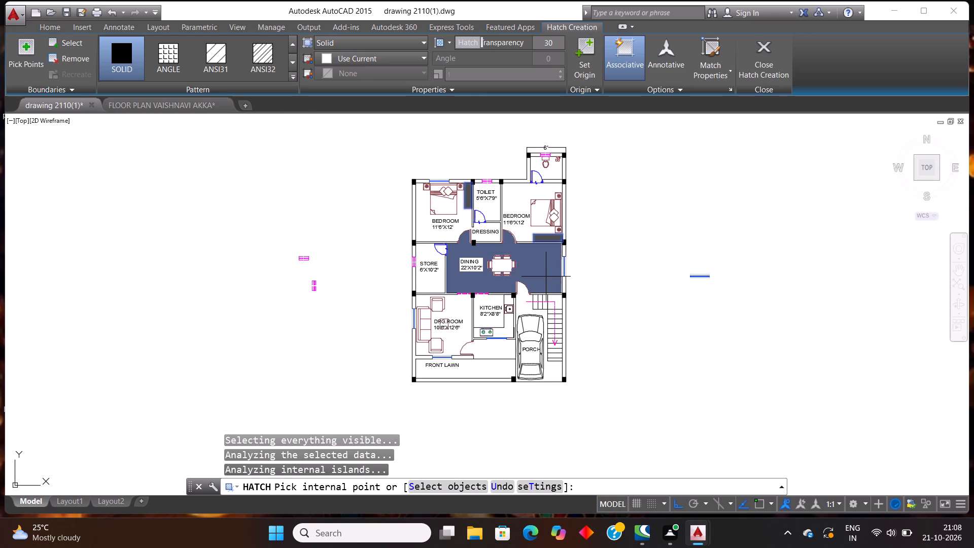
pyautogui.press('Escape')
pyautogui.press('Escape')
pyautogui.scroll(2, 482, 192)
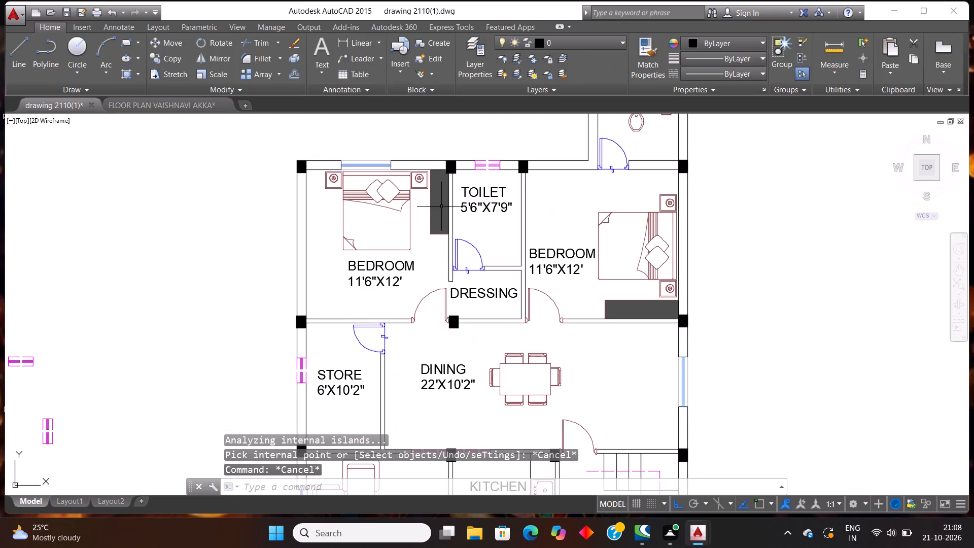
# Change the colour of the solid hatch in both bedroom wardrobes to 205,105,40.
pyautogui.click(439, 213)
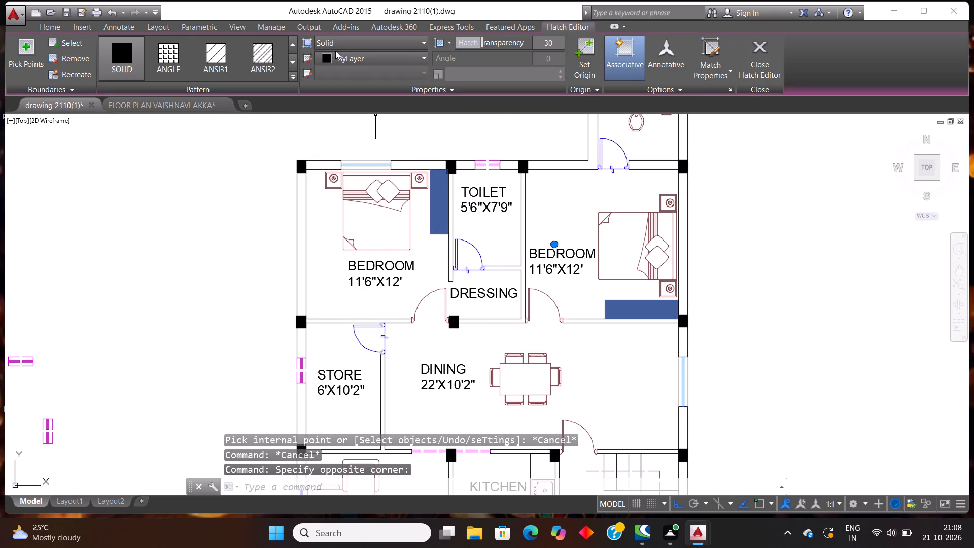
pyautogui.click(336, 54)
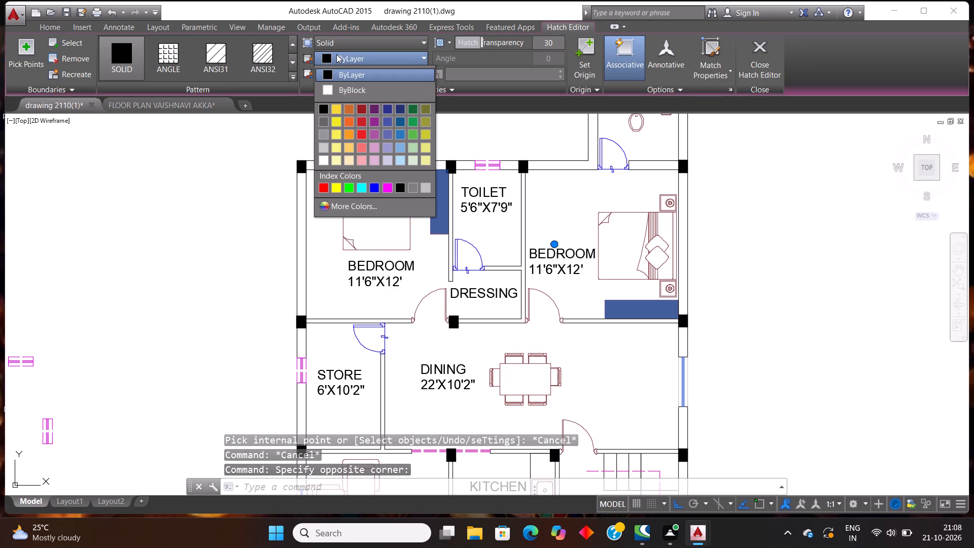
pyautogui.click(349, 111)
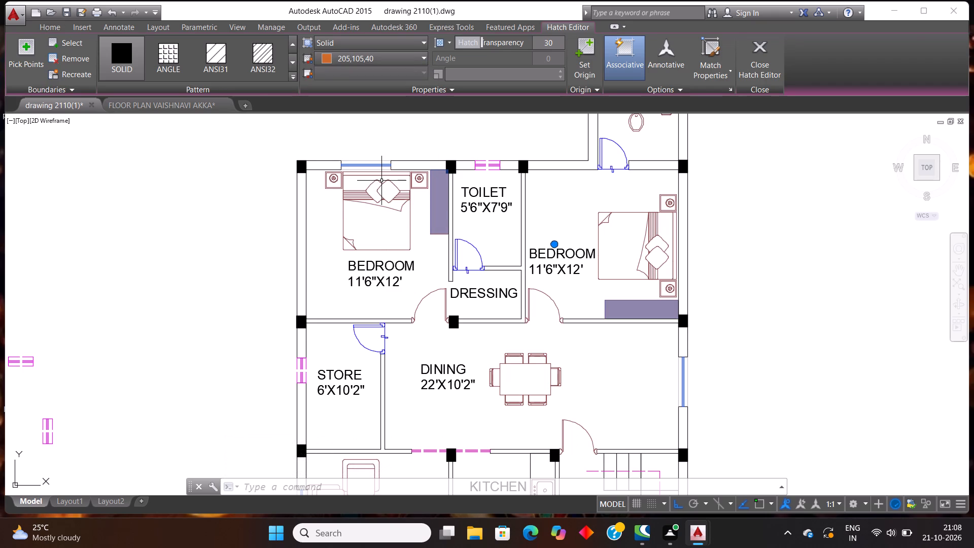
pyautogui.press('Escape')
# Delete the spare magenta ventilator symbols and the spare blue window lying outside the floor plan.
pyautogui.scroll(-3, 450, 237)
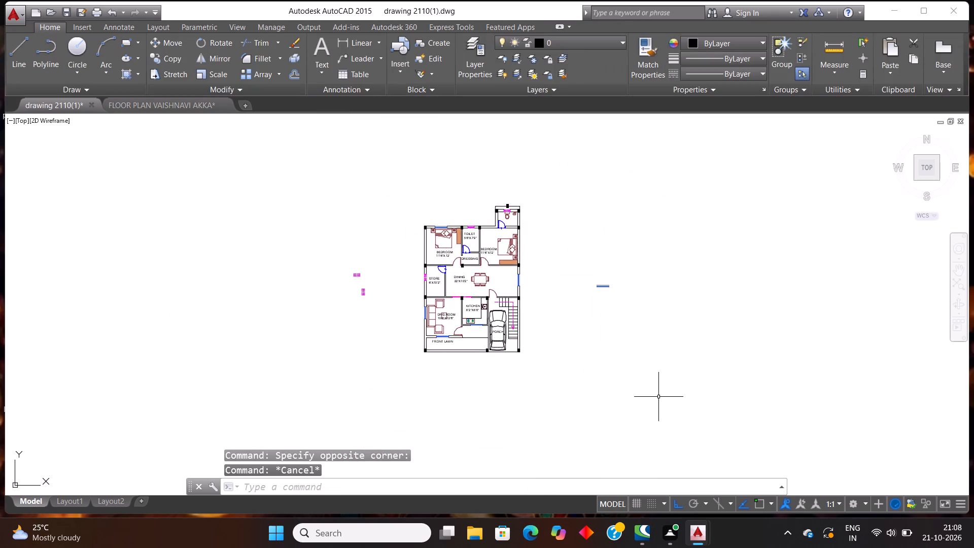
pyautogui.click(365, 300)
pyautogui.click(311, 248)
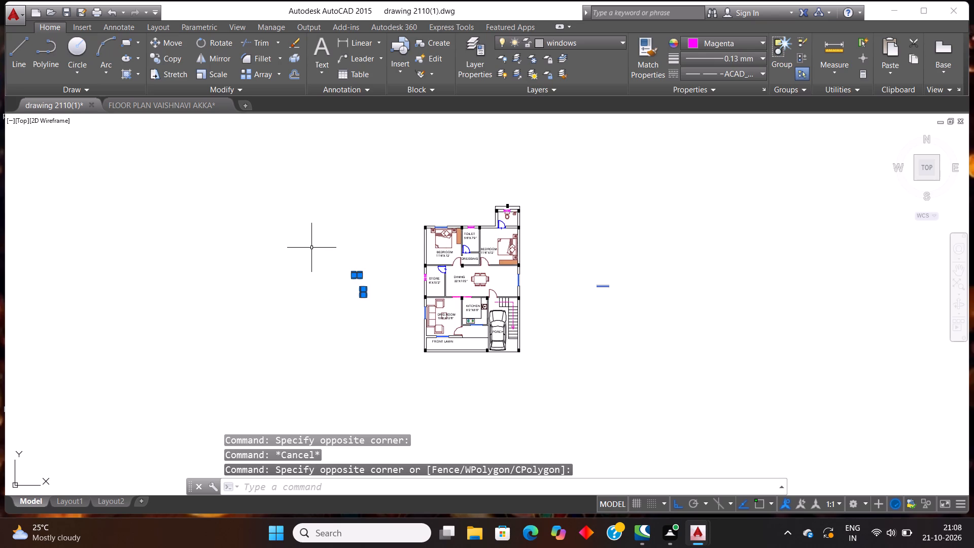
pyautogui.press('Delete')
pyautogui.moveTo(639, 321); pyautogui.dragTo(632, 310)
pyautogui.click(573, 235)
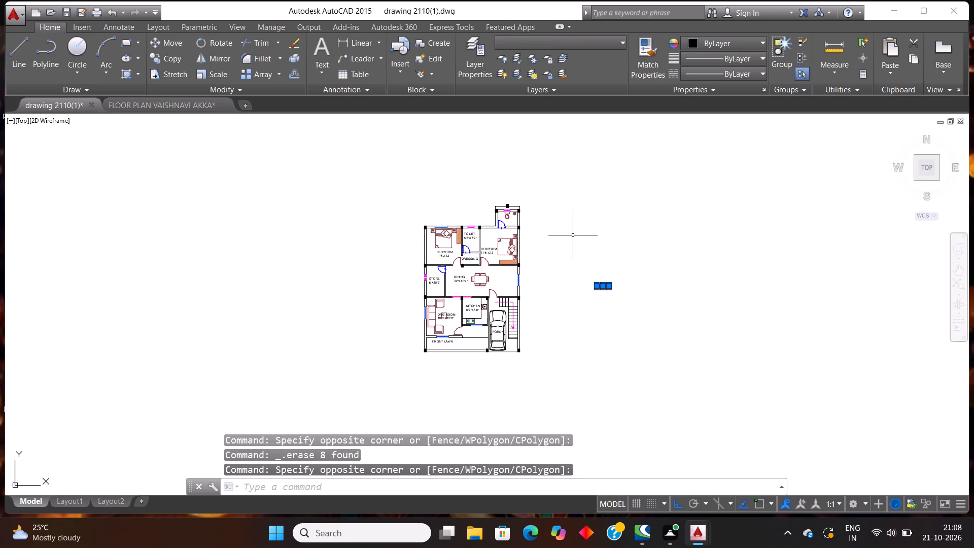
pyautogui.press('Delete')
# Try to hatch the outer wall piece between the corner column and the bedroom's blue window with SOLID at transparency 0.
pyautogui.scroll(-1, 573, 235)
pyautogui.scroll(1, 537, 253)
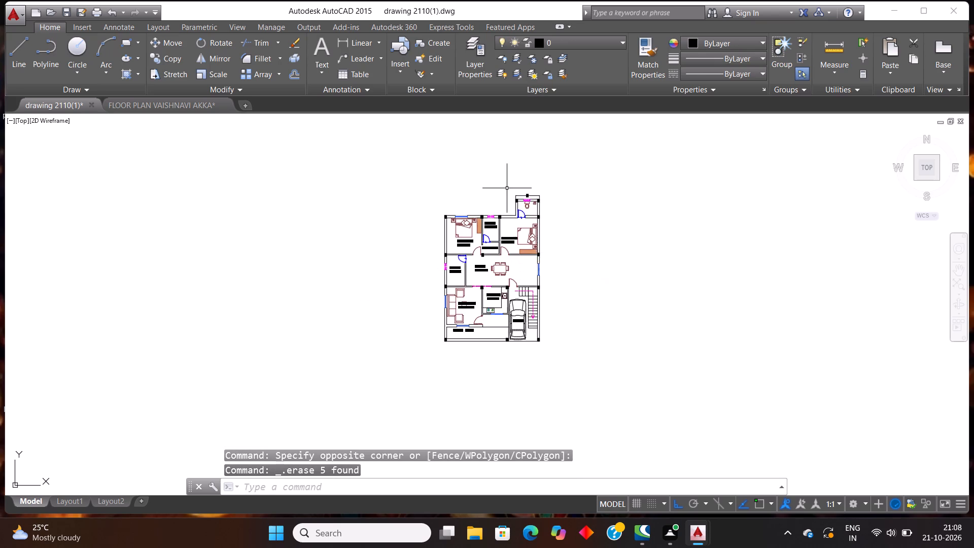
pyautogui.scroll(2, 507, 188)
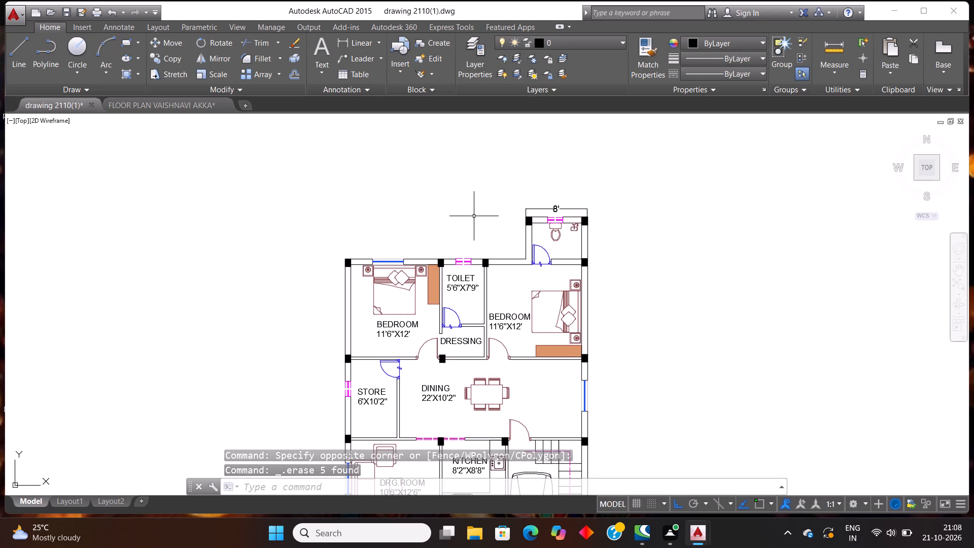
pyautogui.press('h')
pyautogui.press('Return')
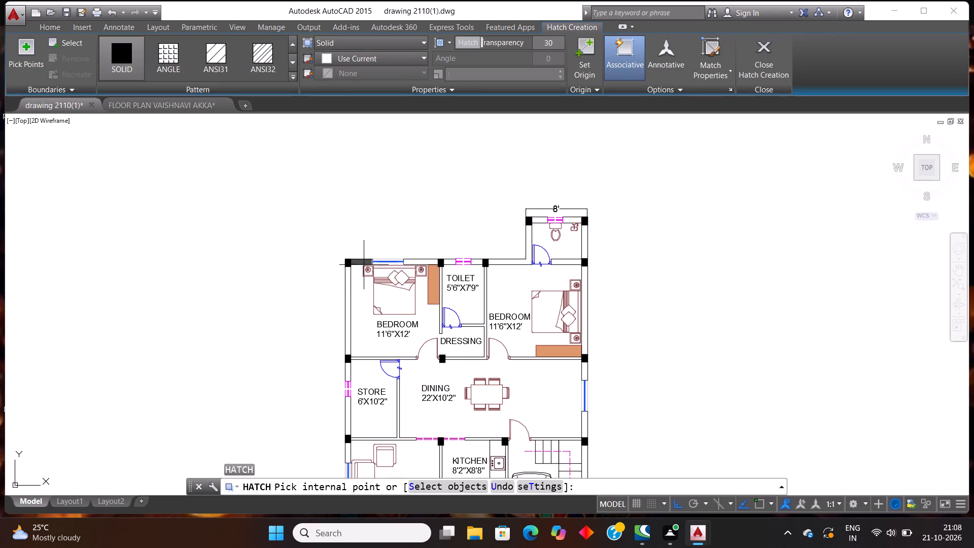
pyautogui.scroll(5, 365, 264)
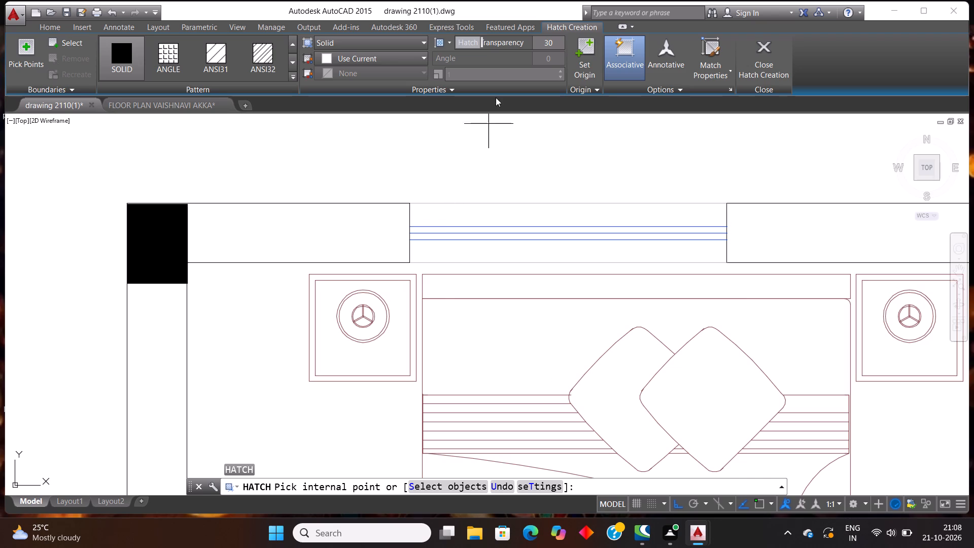
pyautogui.click(547, 41)
pyautogui.press('0')
pyautogui.press('Return')
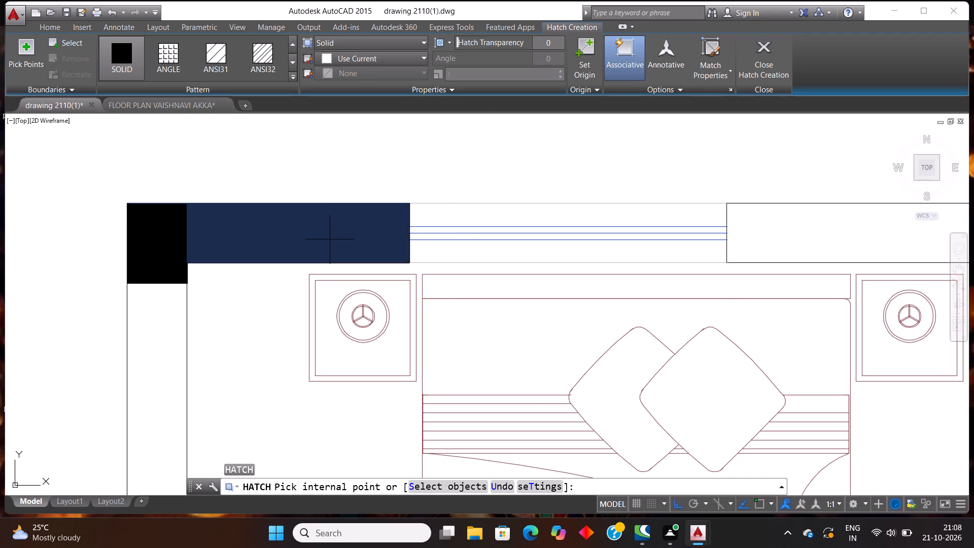
pyautogui.click(330, 239)
pyautogui.click(597, 298)
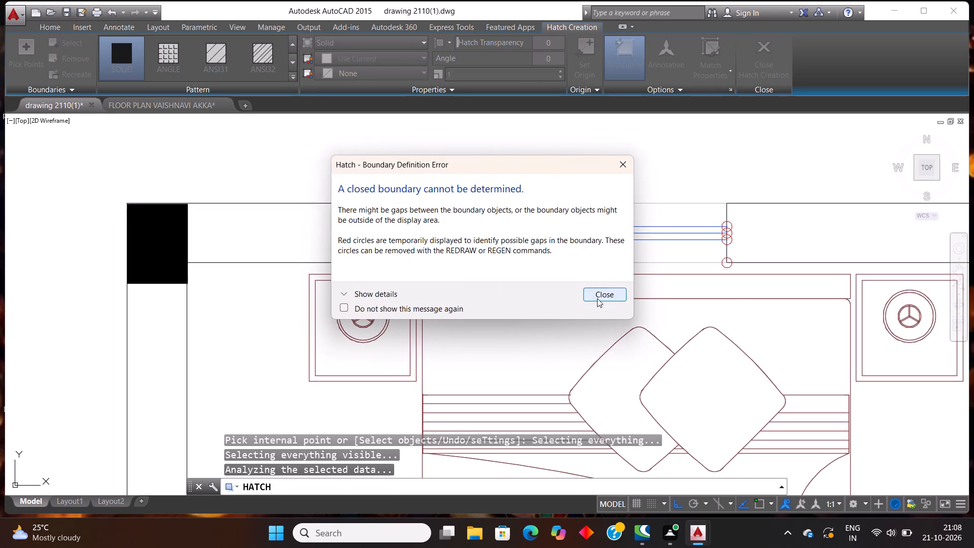
pyautogui.click(315, 230)
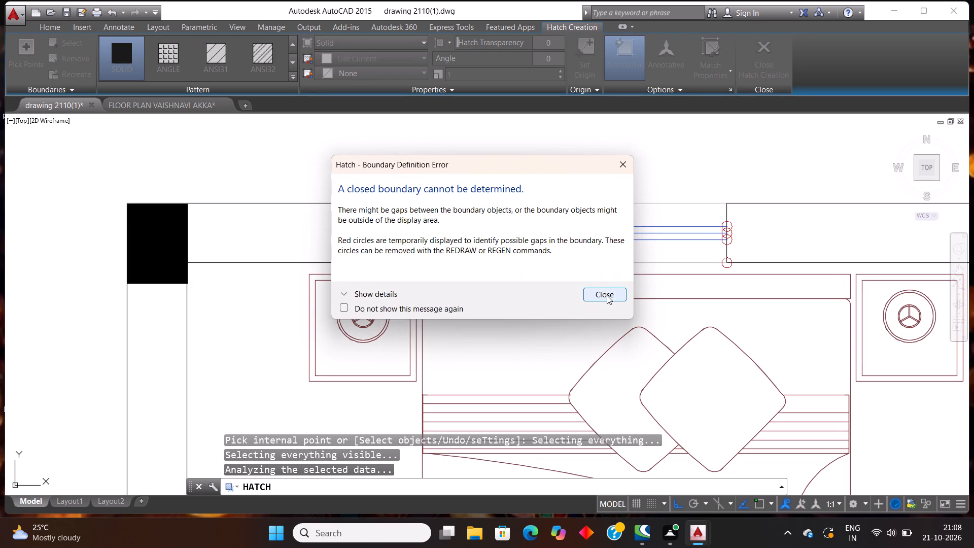
pyautogui.click(607, 295)
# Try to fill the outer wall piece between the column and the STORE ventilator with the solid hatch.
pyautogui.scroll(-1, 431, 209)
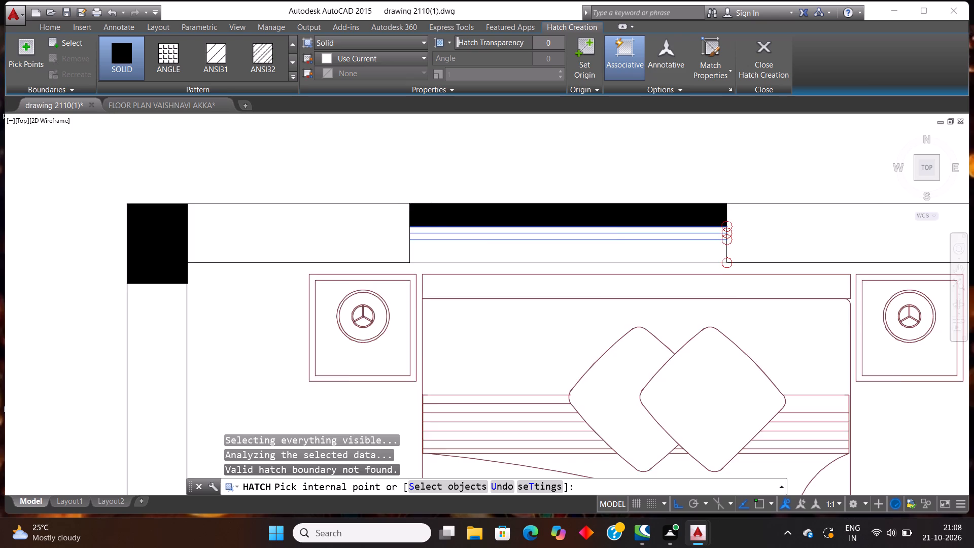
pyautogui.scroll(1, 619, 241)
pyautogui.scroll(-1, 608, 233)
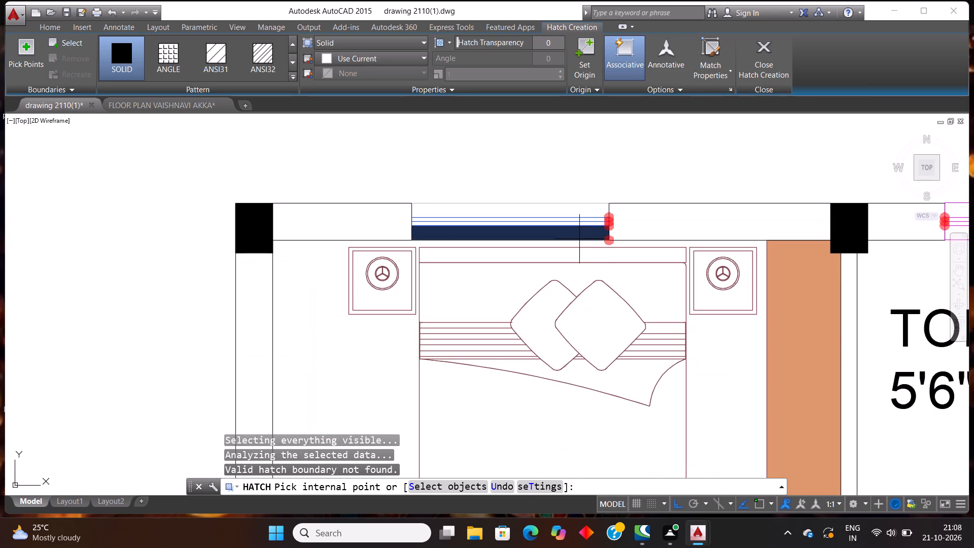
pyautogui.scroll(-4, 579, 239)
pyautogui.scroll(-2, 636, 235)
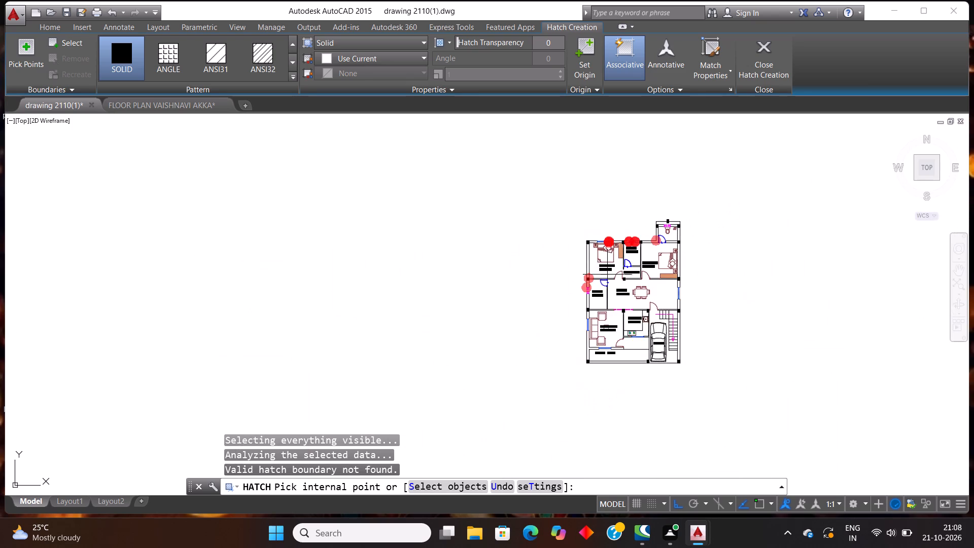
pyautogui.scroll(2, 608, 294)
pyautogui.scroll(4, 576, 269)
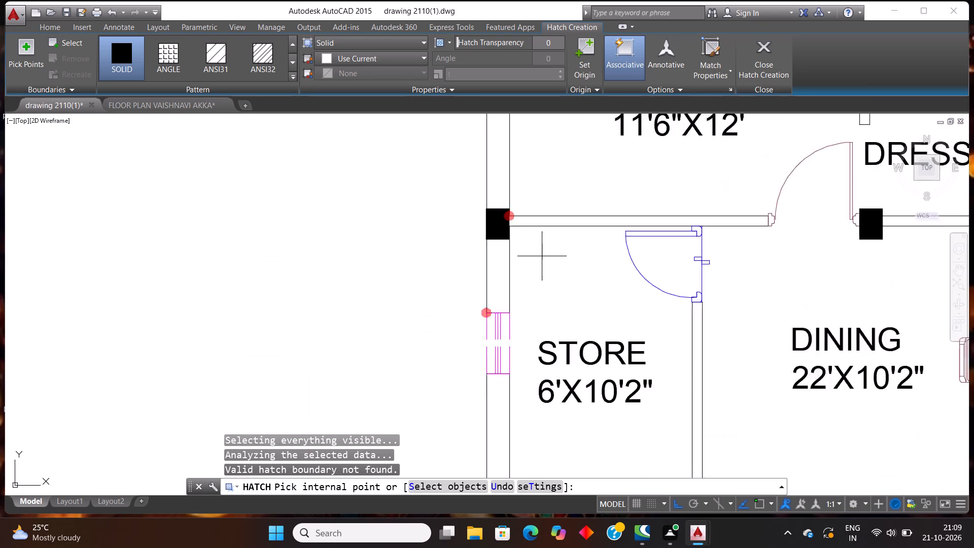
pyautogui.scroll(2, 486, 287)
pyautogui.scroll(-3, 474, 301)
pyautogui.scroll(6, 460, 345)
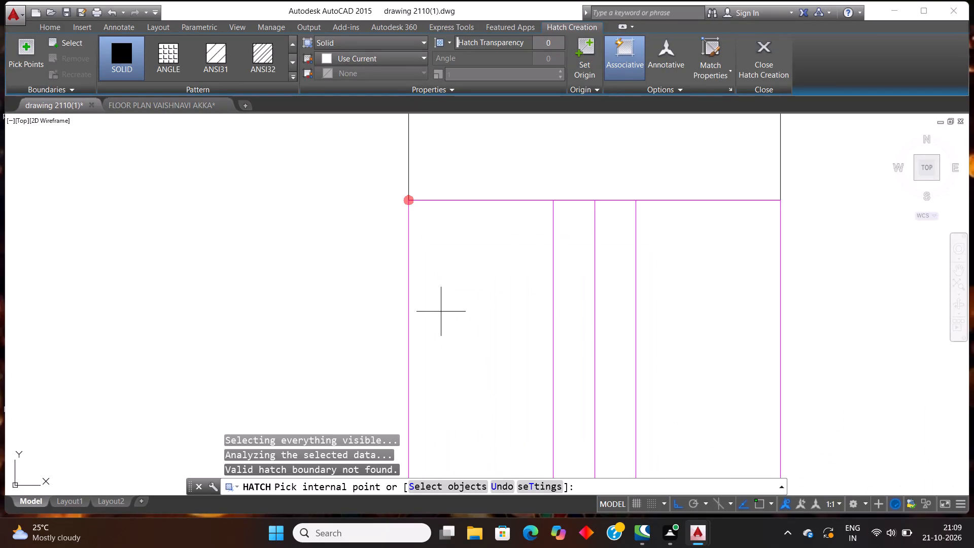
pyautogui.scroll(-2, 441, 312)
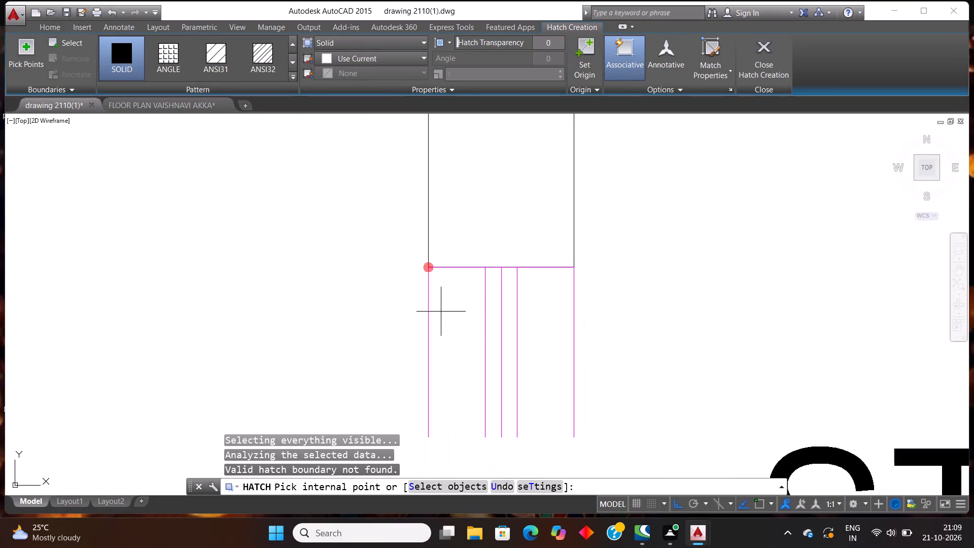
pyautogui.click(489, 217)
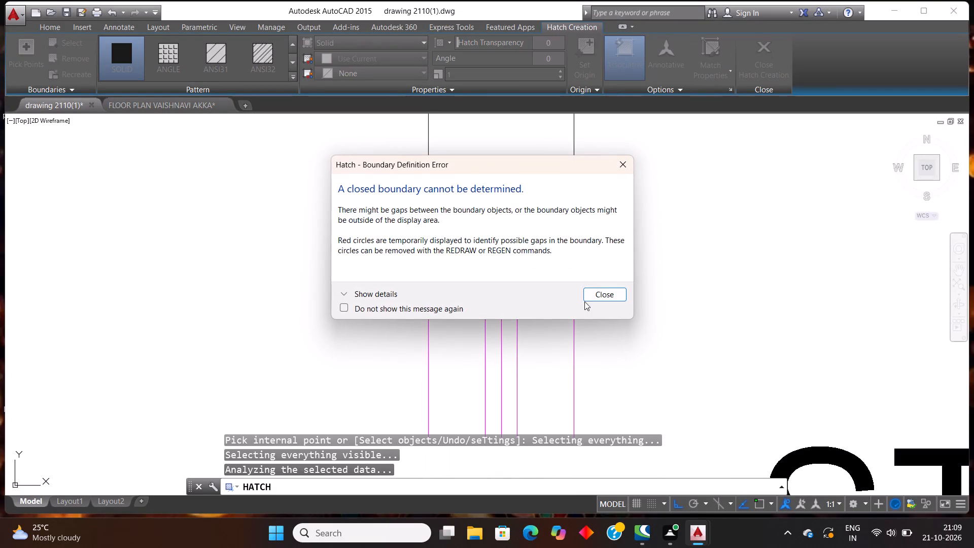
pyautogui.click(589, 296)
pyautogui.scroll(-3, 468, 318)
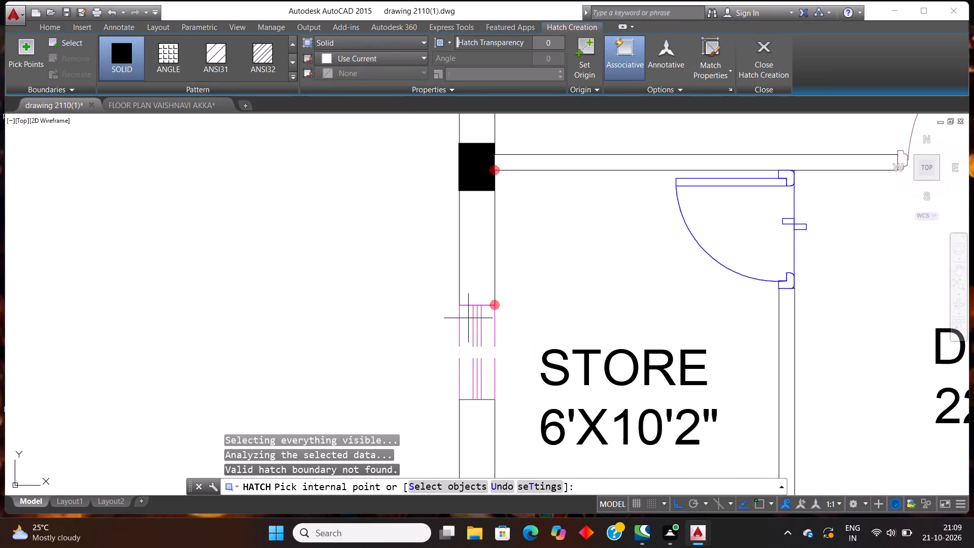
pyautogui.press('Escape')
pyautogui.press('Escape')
# Move the magenta ventilator out of the STORE wall opening to the empty space outside the plan.
pyautogui.scroll(-5, 468, 318)
pyautogui.scroll(3, 497, 303)
pyautogui.scroll(2, 445, 336)
pyautogui.click(431, 302)
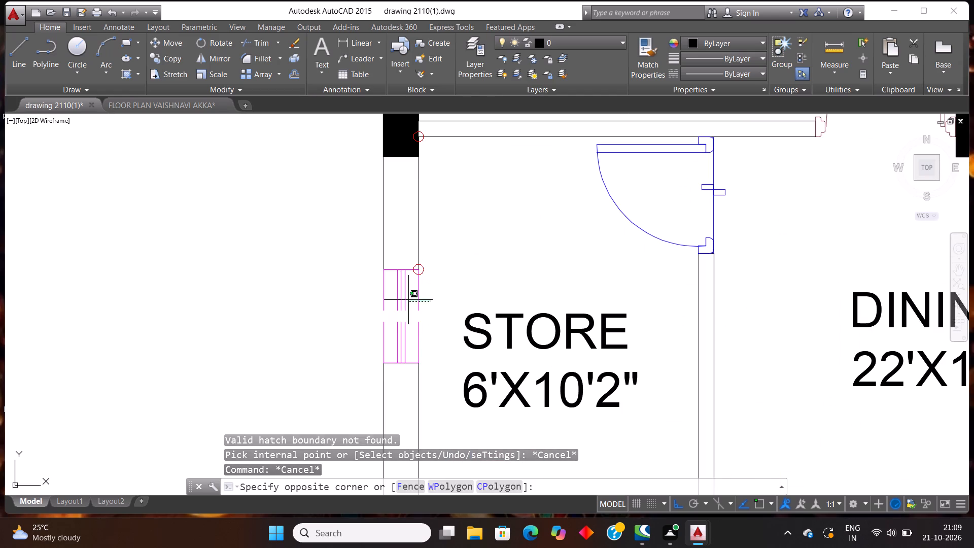
pyautogui.click(330, 311)
pyautogui.press('m')
pyautogui.press('Return')
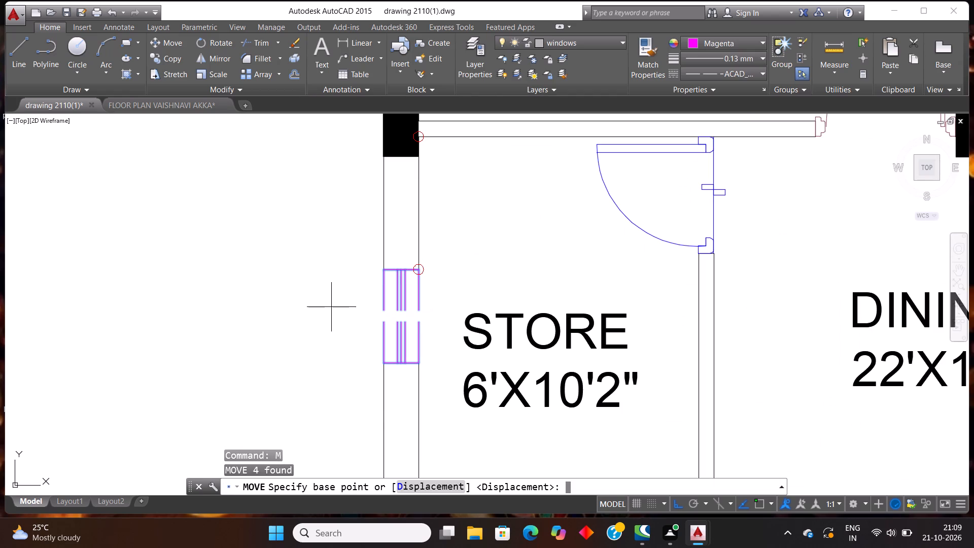
pyautogui.click(384, 307)
pyautogui.click(242, 279)
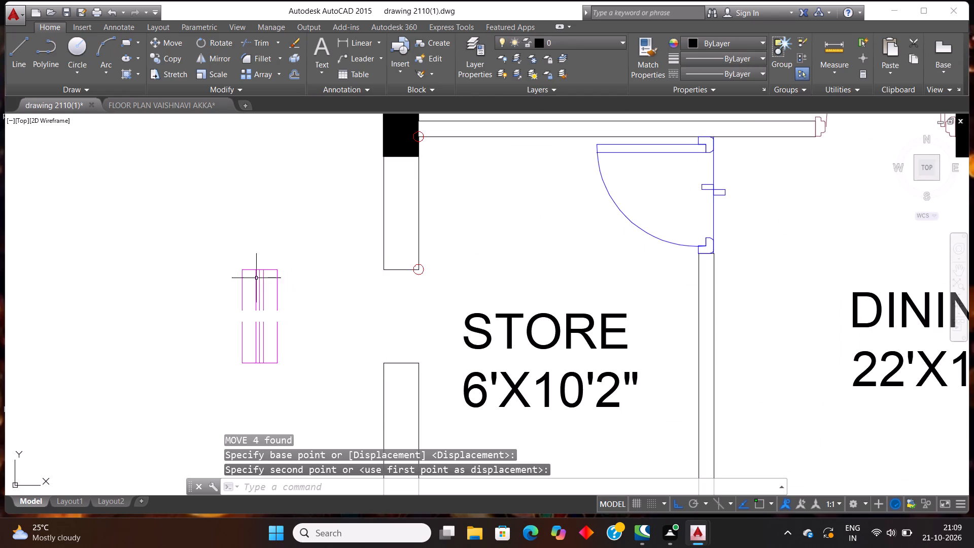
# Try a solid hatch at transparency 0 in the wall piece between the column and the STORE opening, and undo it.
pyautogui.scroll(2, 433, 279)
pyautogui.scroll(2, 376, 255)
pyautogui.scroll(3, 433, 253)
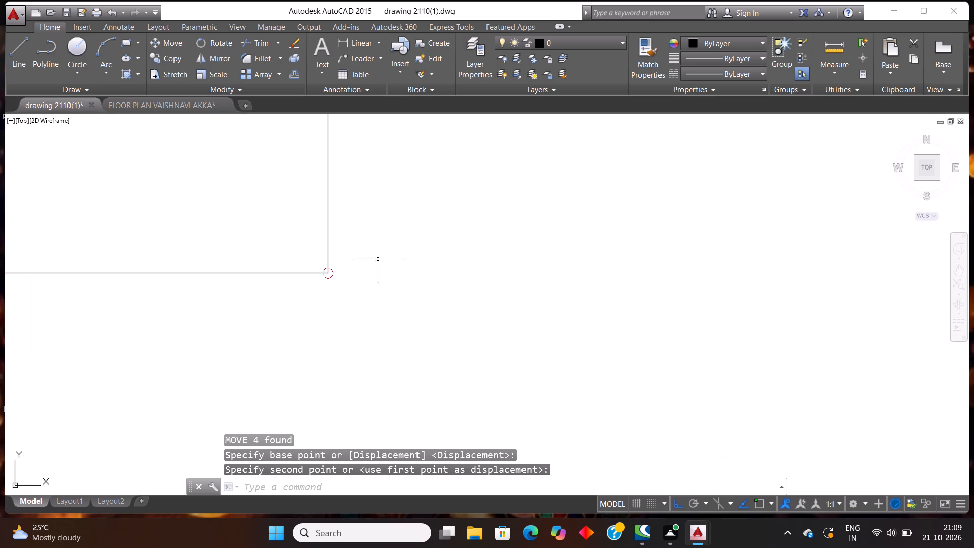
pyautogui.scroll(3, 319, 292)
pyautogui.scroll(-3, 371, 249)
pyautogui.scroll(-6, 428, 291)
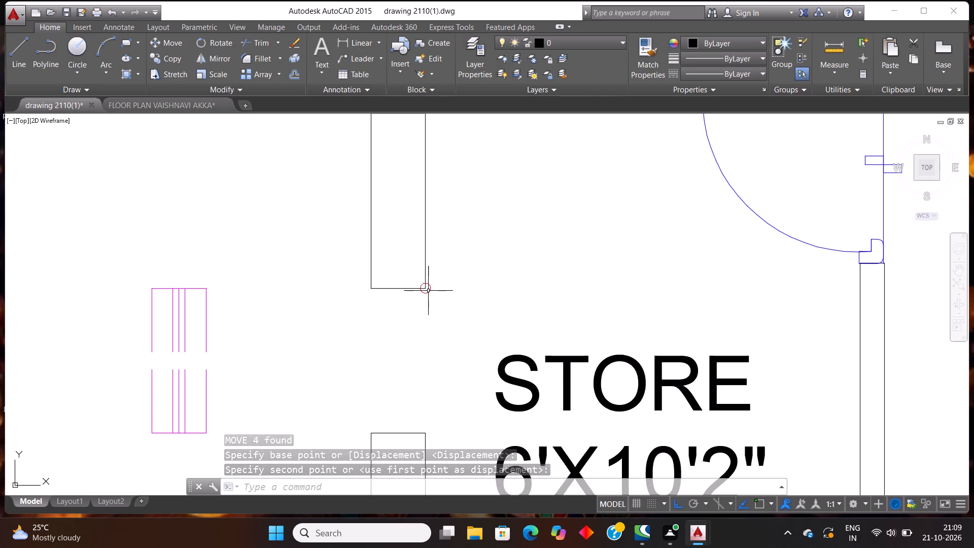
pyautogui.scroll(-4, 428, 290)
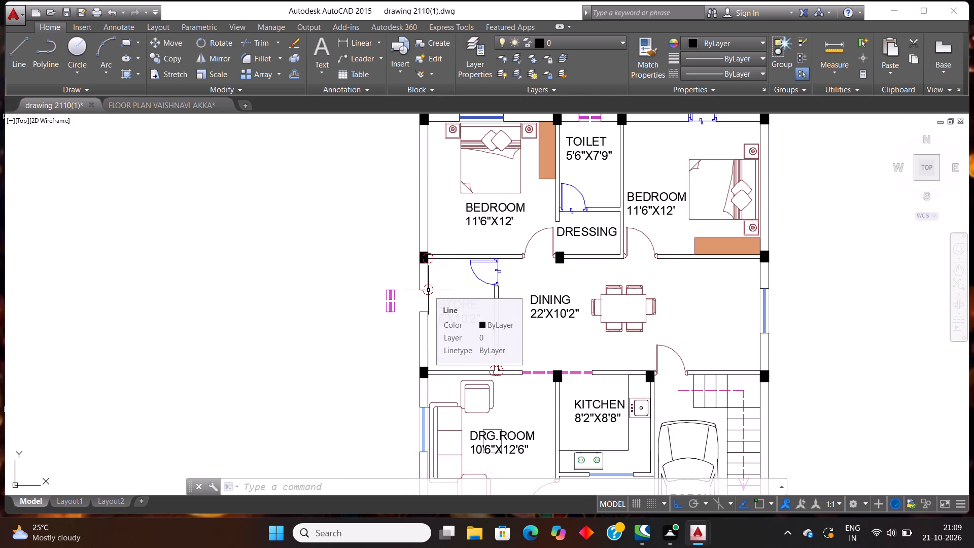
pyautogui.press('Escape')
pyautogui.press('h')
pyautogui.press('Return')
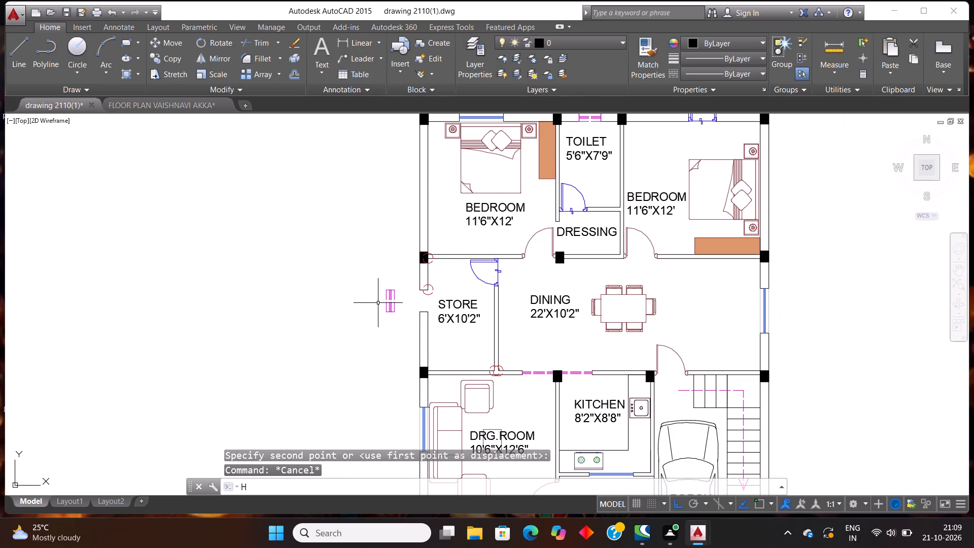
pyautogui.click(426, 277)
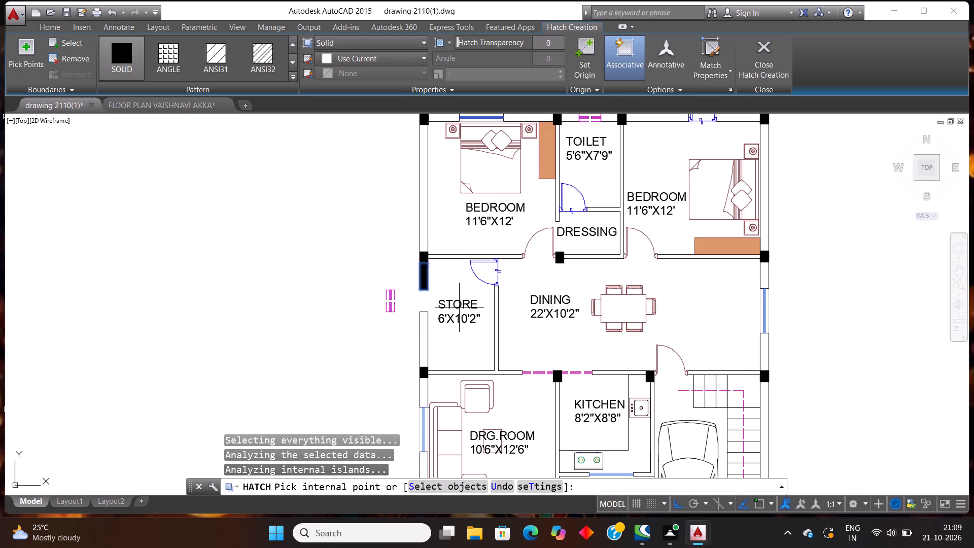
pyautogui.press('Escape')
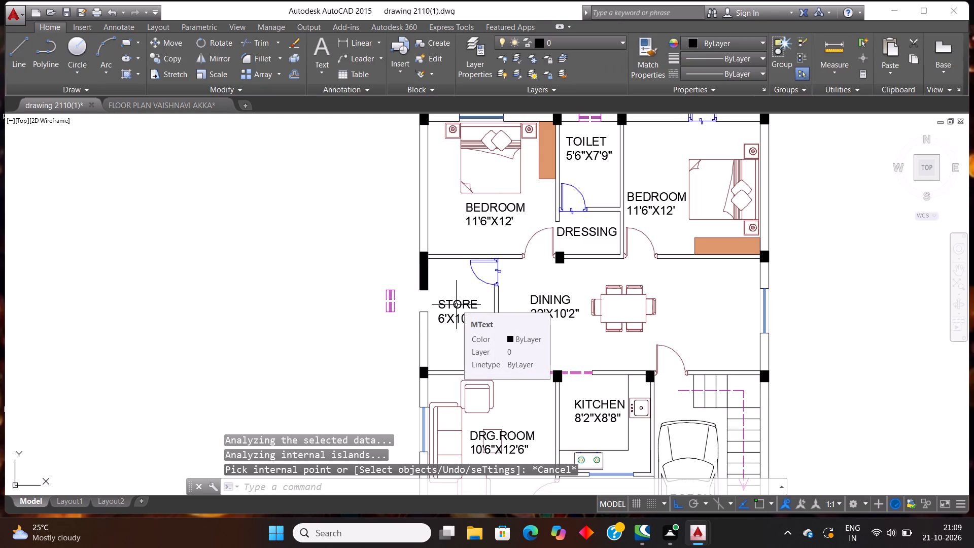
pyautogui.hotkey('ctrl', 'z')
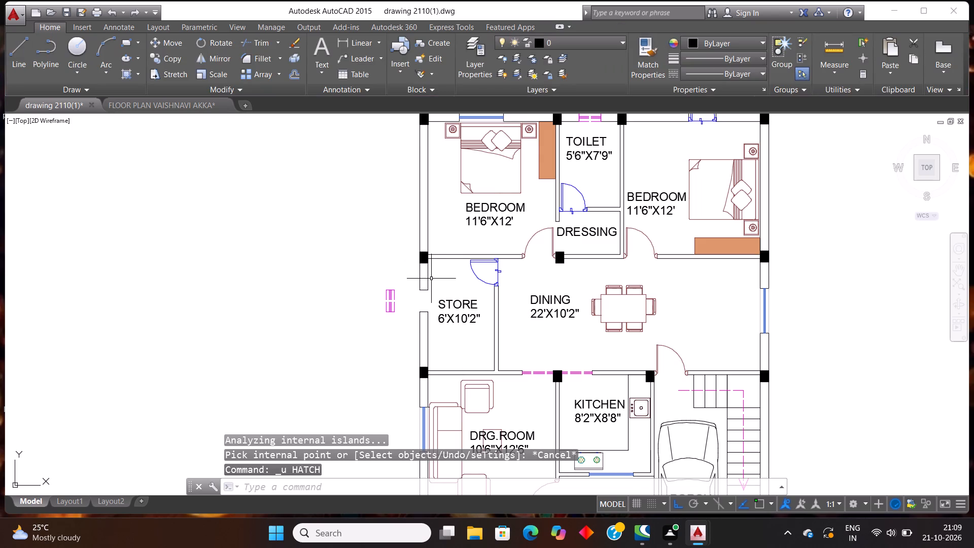
# Start a solid hatch at transparency 30 and fill the STORE's outer wall pieces on both sides of the ventilator opening.
pyautogui.scroll(1, 431, 279)
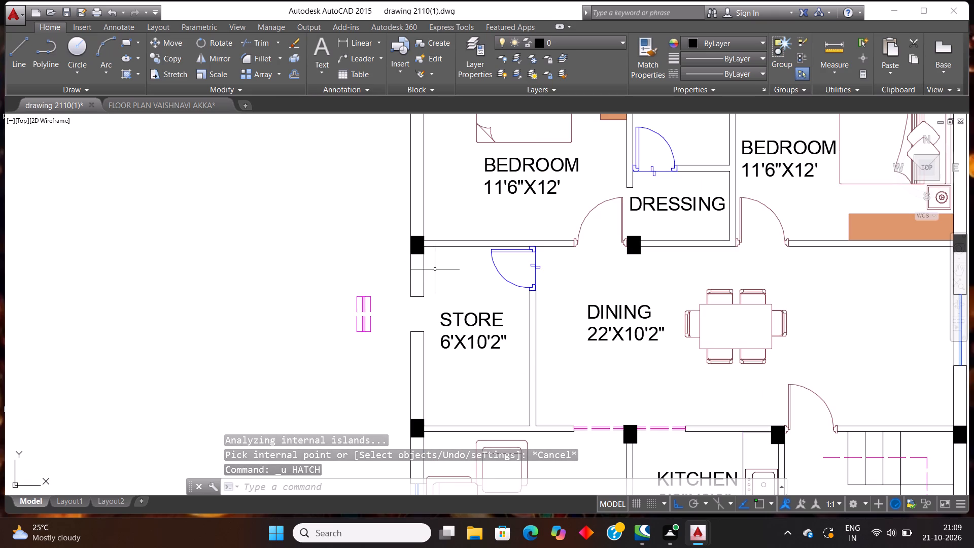
pyautogui.press('h')
pyautogui.press('Return')
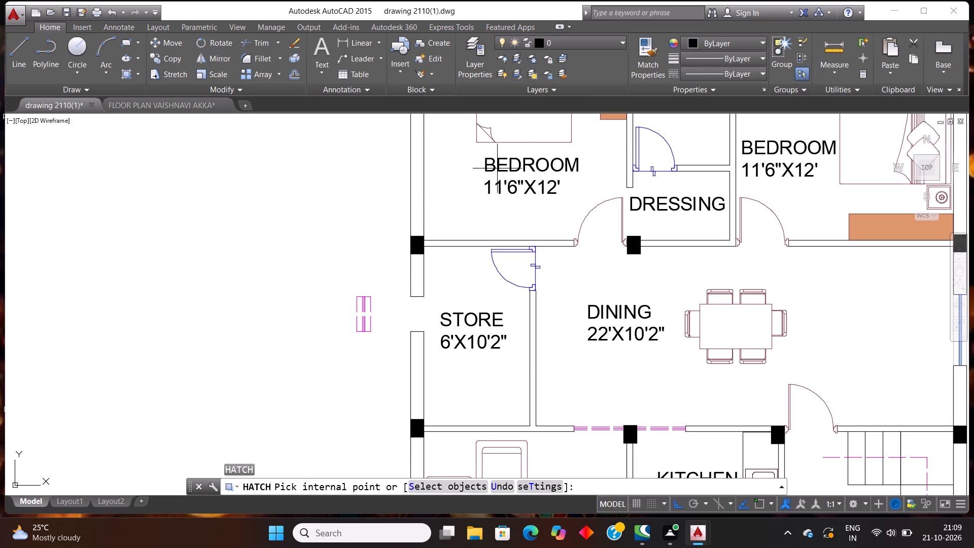
pyautogui.click(551, 40)
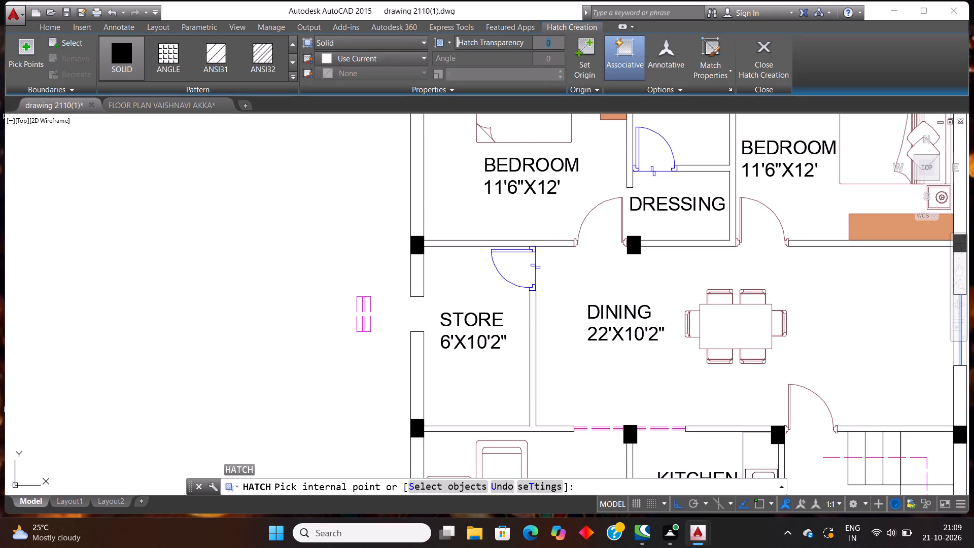
pyautogui.write('30')
pyautogui.press('Return')
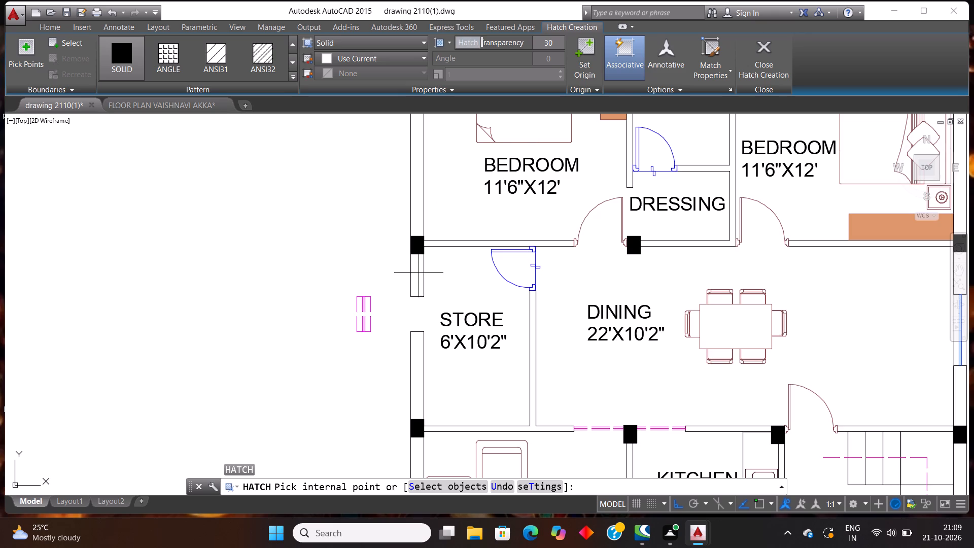
pyautogui.click(415, 279)
pyautogui.scroll(-2, 482, 220)
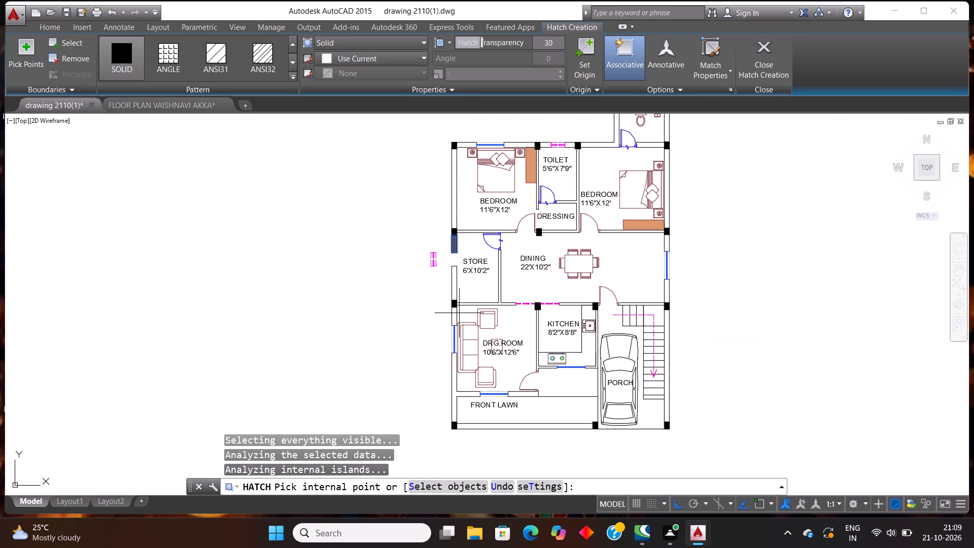
pyautogui.scroll(2, 459, 313)
pyautogui.click(442, 267)
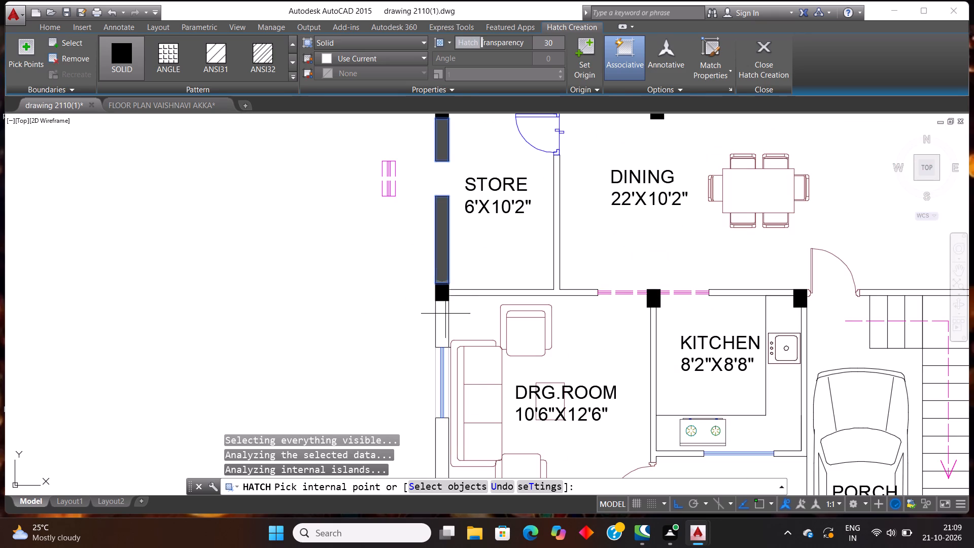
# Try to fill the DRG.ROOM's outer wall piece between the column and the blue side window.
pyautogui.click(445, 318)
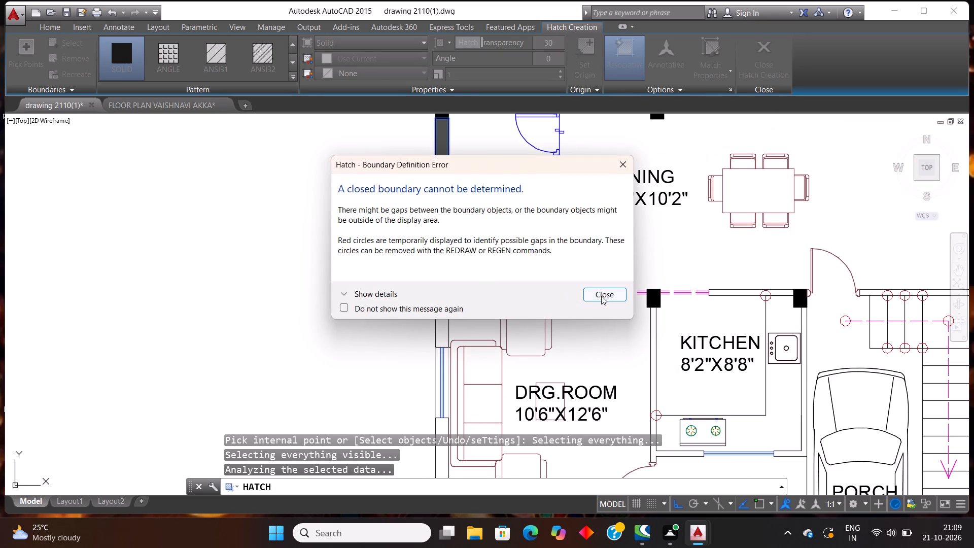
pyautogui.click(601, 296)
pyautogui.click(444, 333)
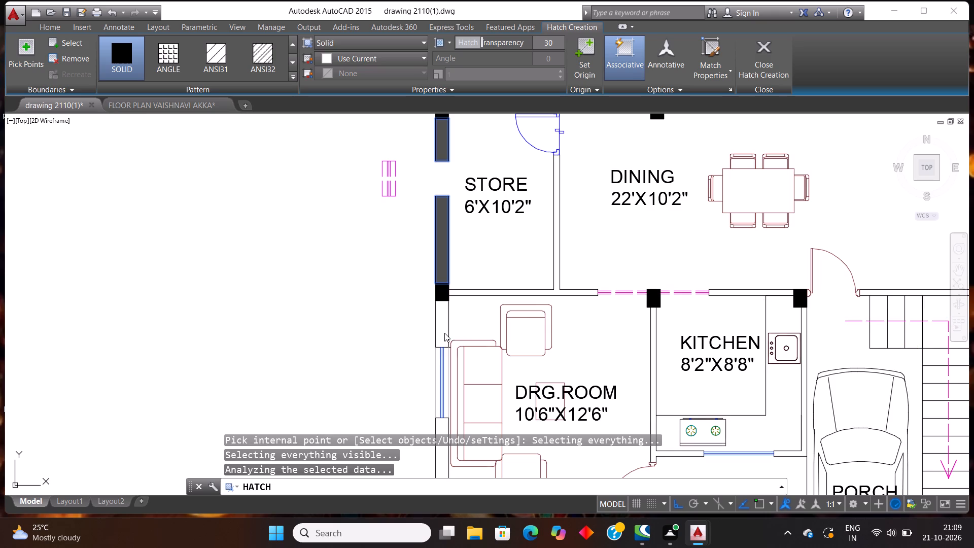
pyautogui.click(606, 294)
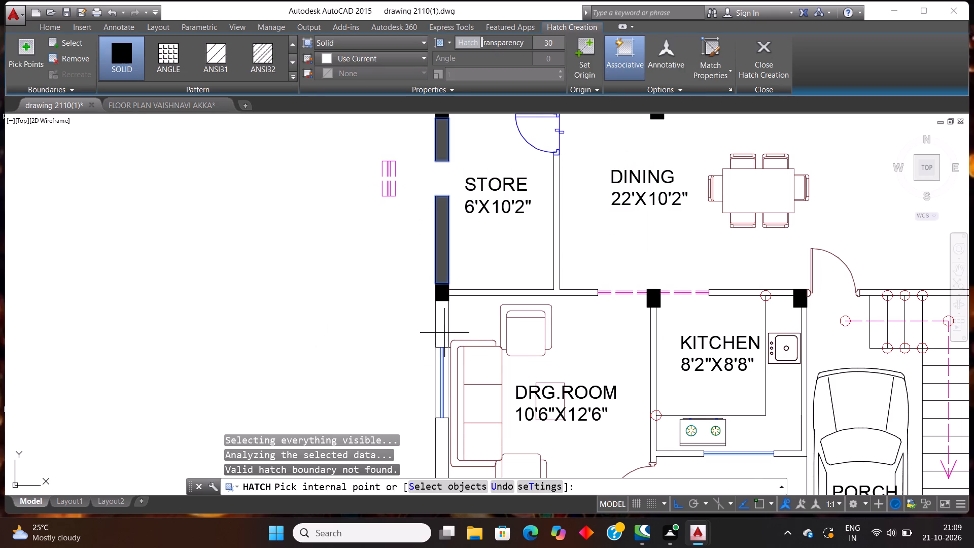
# Fill the outer wall from the DRG.ROOM side window along the FRONT LAWN, and the lawn's front boundary wall, with the solid hatch.
pyautogui.scroll(-3, 500, 267)
pyautogui.scroll(2, 501, 372)
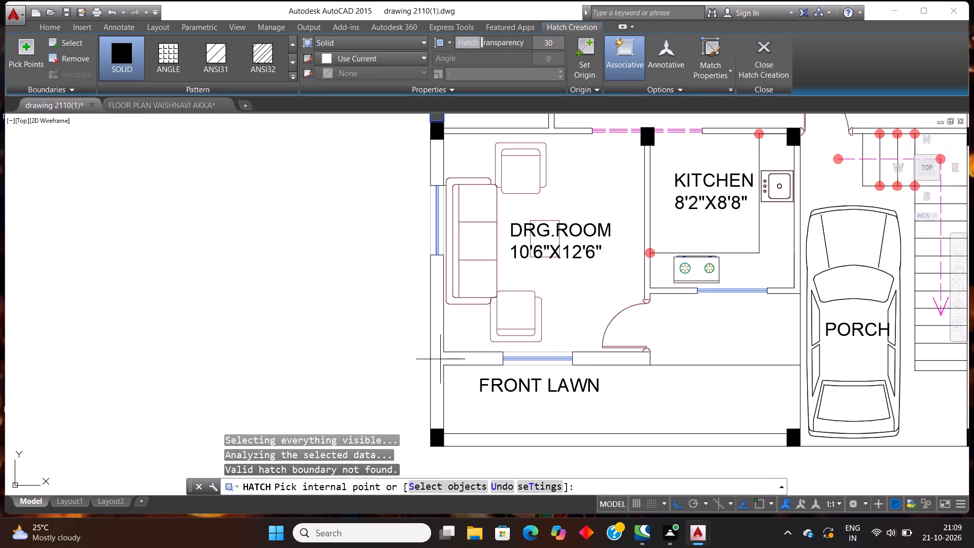
pyautogui.click(440, 359)
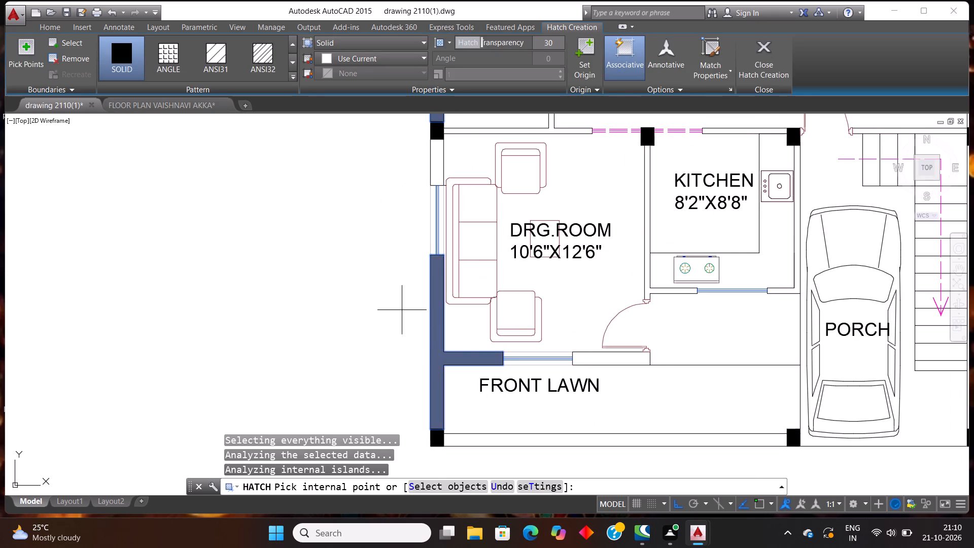
pyautogui.scroll(-3, 400, 309)
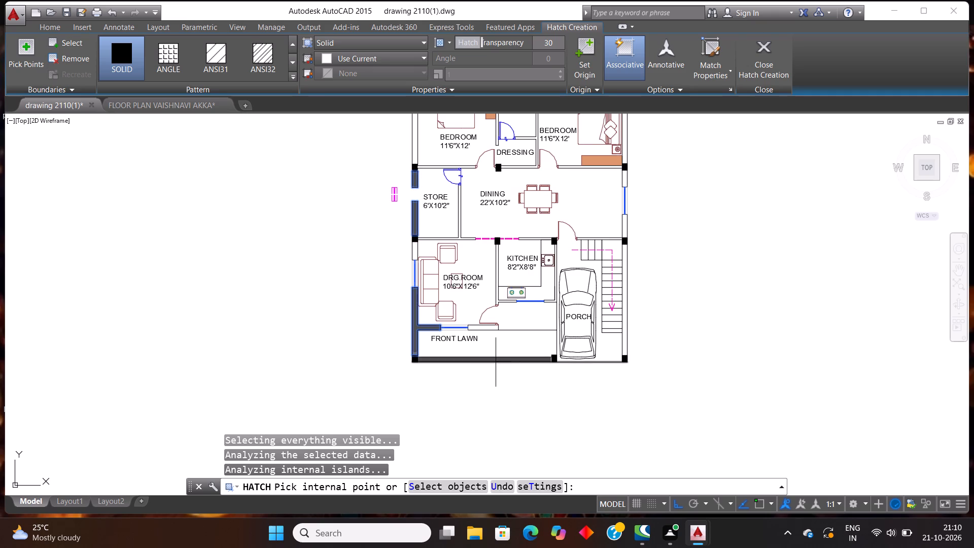
pyautogui.click(498, 362)
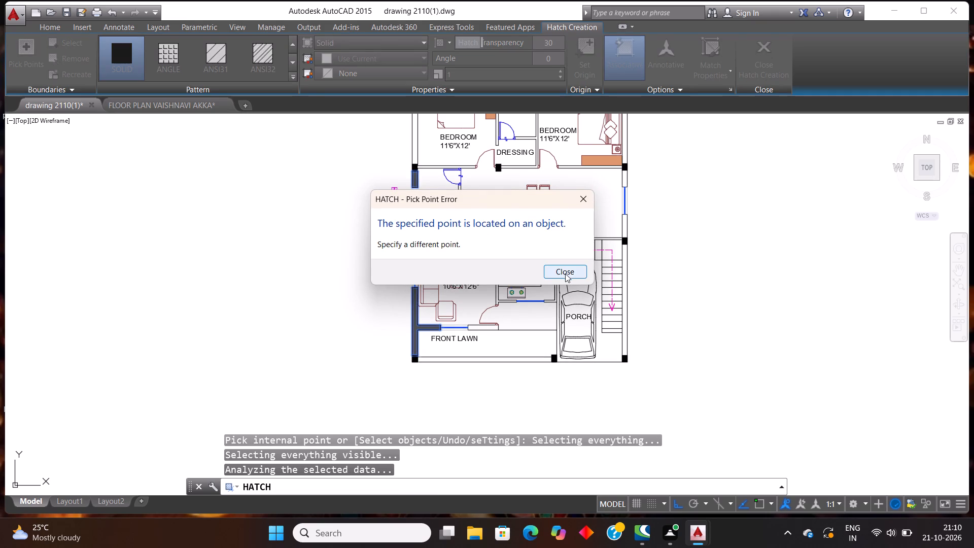
pyautogui.click(564, 272)
pyautogui.scroll(2, 508, 389)
pyautogui.scroll(3, 465, 356)
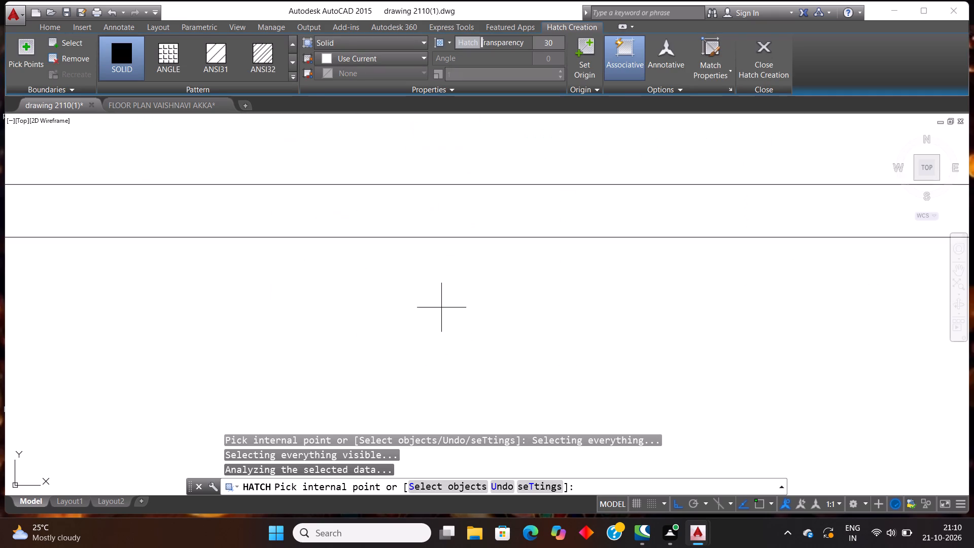
pyautogui.click(491, 212)
# Fill the outer wall beside the staircase and PORCH with the solid hatch.
pyautogui.scroll(-6, 445, 301)
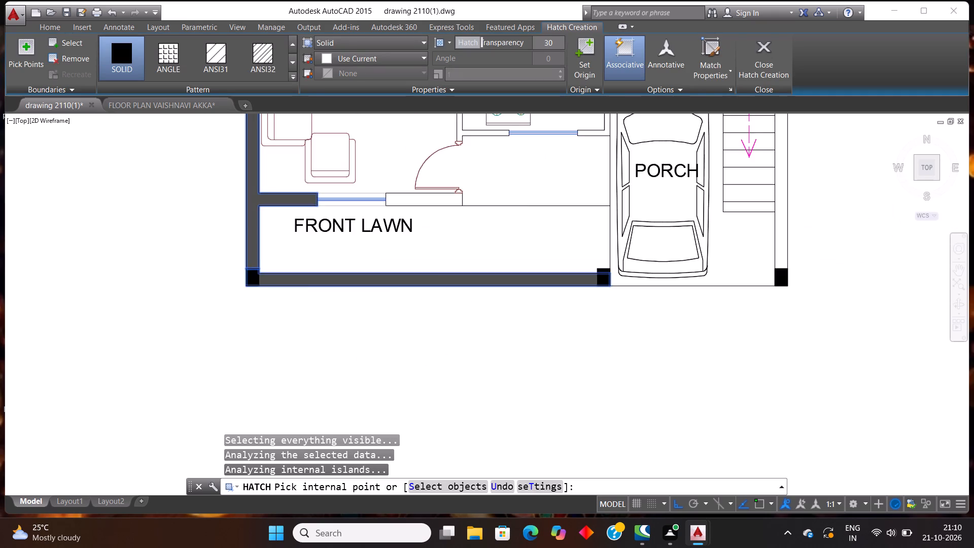
pyautogui.scroll(-2, 545, 267)
pyautogui.scroll(4, 589, 214)
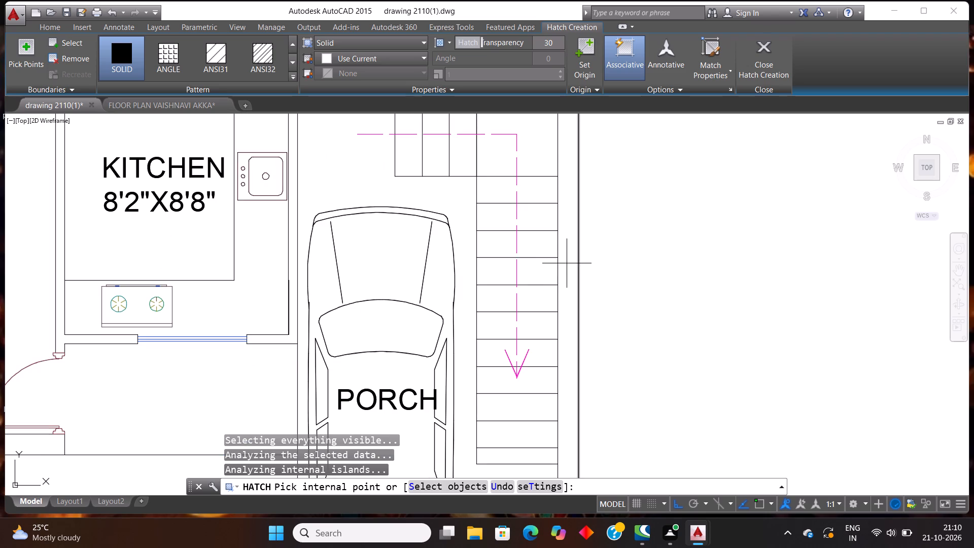
pyautogui.click(566, 264)
# Fill the outer wall piece between the column and the DINING window, and the wall between DINING and the adjoining bedroom's wardrobe.
pyautogui.scroll(-5, 573, 300)
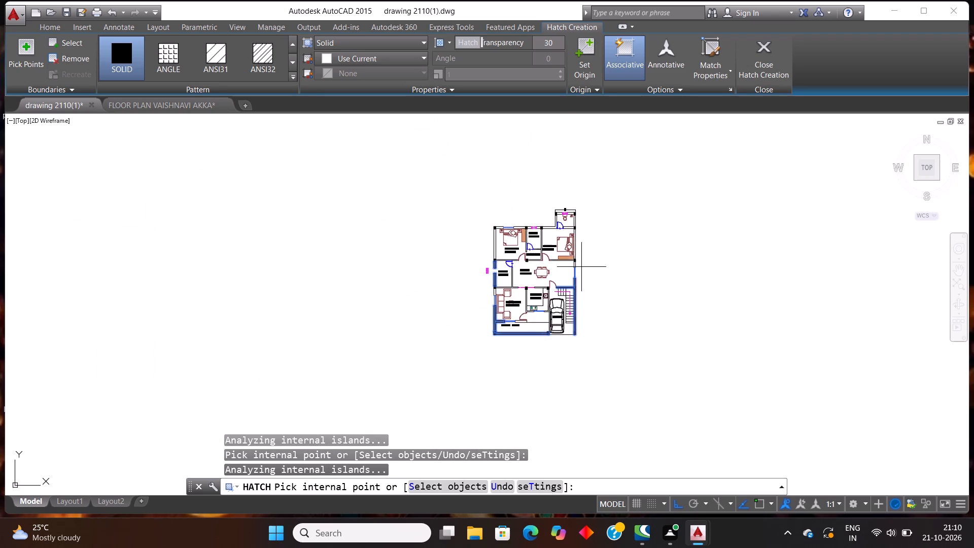
pyautogui.scroll(4, 581, 259)
pyautogui.scroll(2, 567, 315)
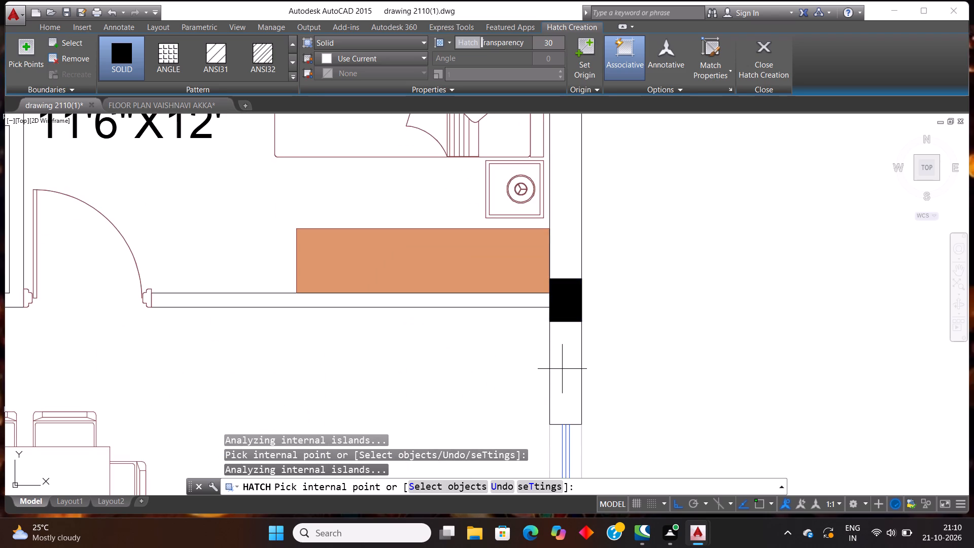
pyautogui.click(563, 370)
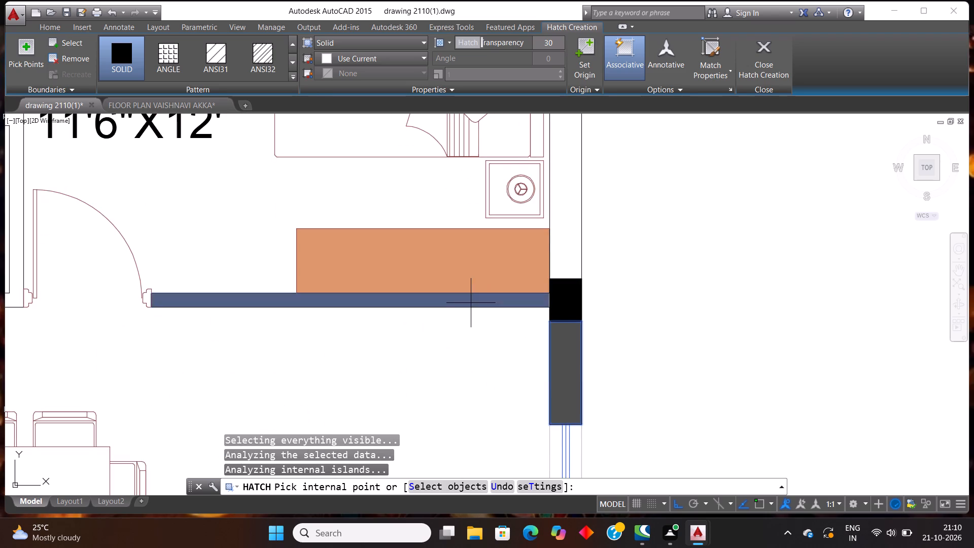
pyautogui.click(471, 303)
# Fill the outer side wall of the bedroom next to the attached toilet with the solid hatch.
pyautogui.click(565, 248)
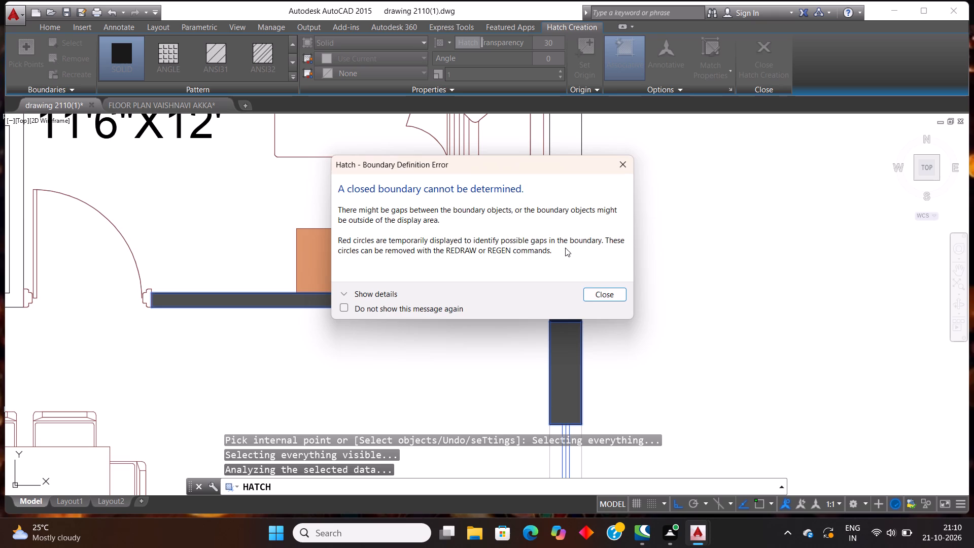
pyautogui.scroll(-1, 565, 248)
pyautogui.click(591, 293)
pyautogui.scroll(-3, 517, 405)
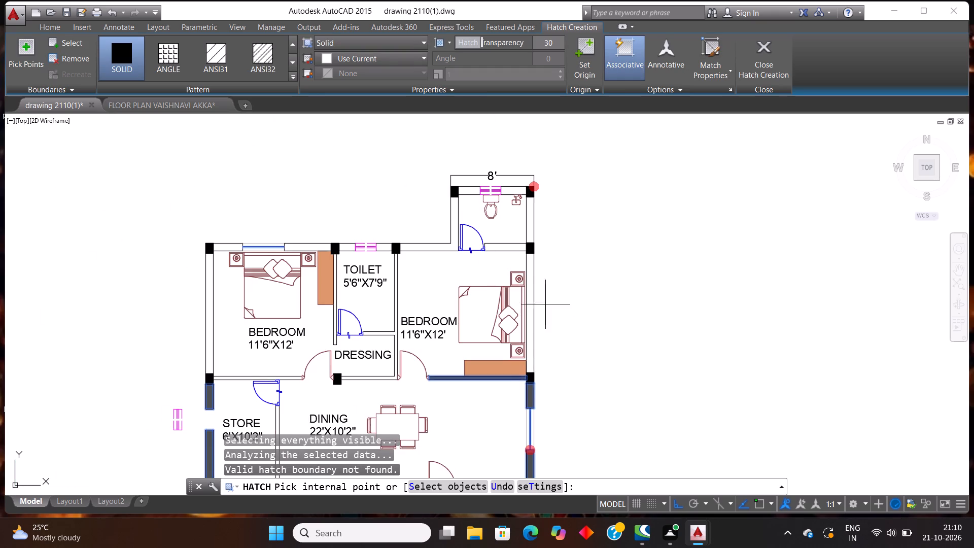
pyautogui.click(531, 281)
# Fill the attached toilet's outer side wall and its rear wall pieces on both sides of the ventilator with the solid hatch.
pyautogui.scroll(2, 517, 197)
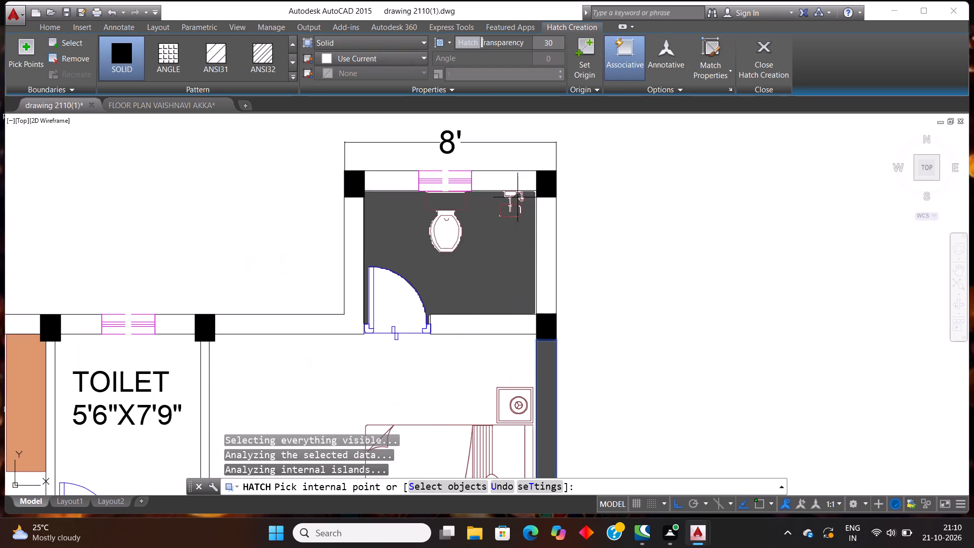
pyautogui.scroll(2, 562, 204)
pyautogui.click(532, 245)
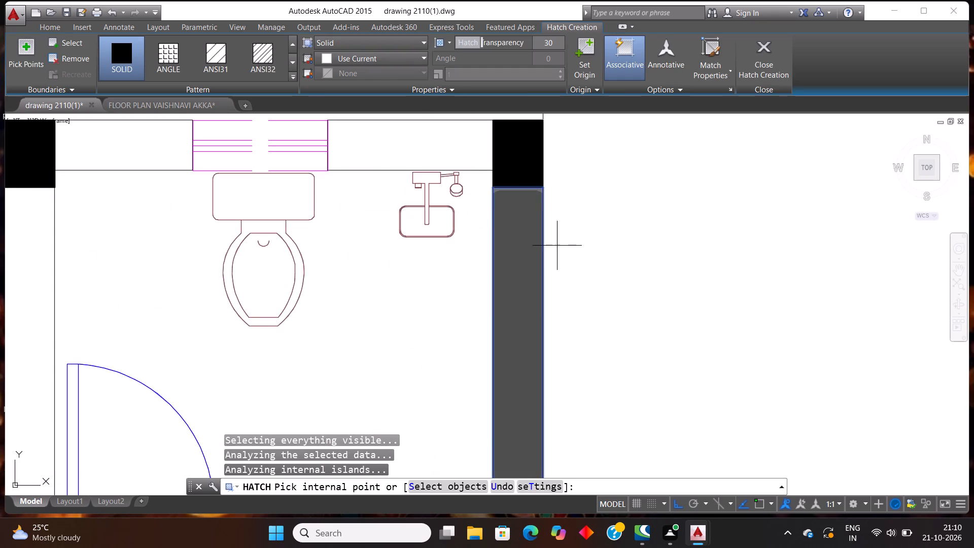
pyautogui.scroll(-4, 564, 248)
pyautogui.scroll(2, 529, 237)
pyautogui.click(521, 230)
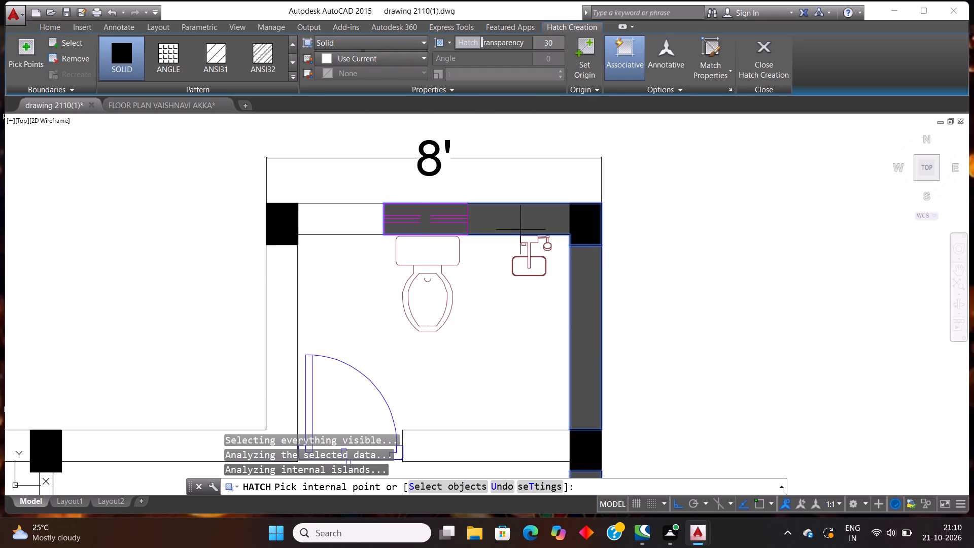
pyautogui.click(356, 222)
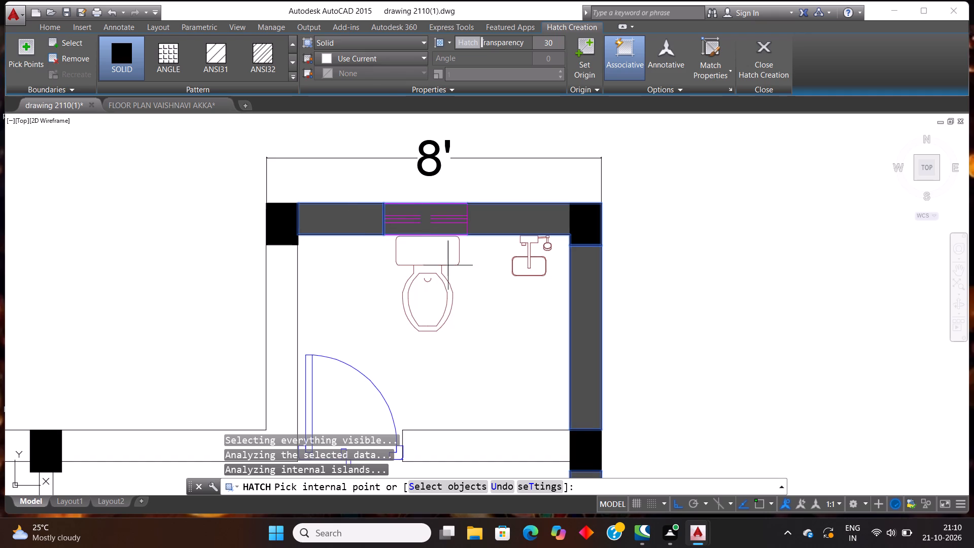
# Fill the rear wall pieces along the bedroom window and TOILET ventilator, plus the connected wall leading to the attached toilet.
pyautogui.scroll(-4, 508, 294)
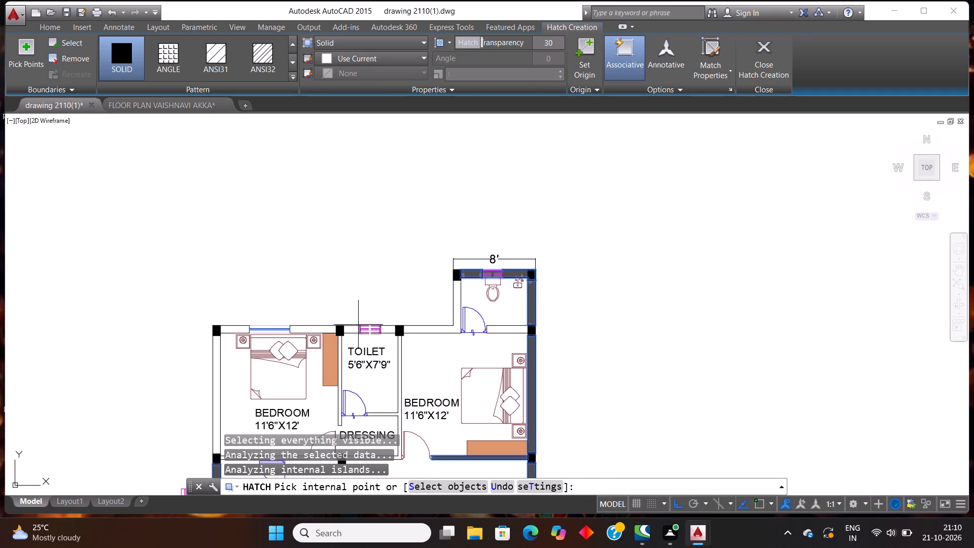
pyautogui.scroll(-2, 416, 231)
pyautogui.scroll(2, 384, 293)
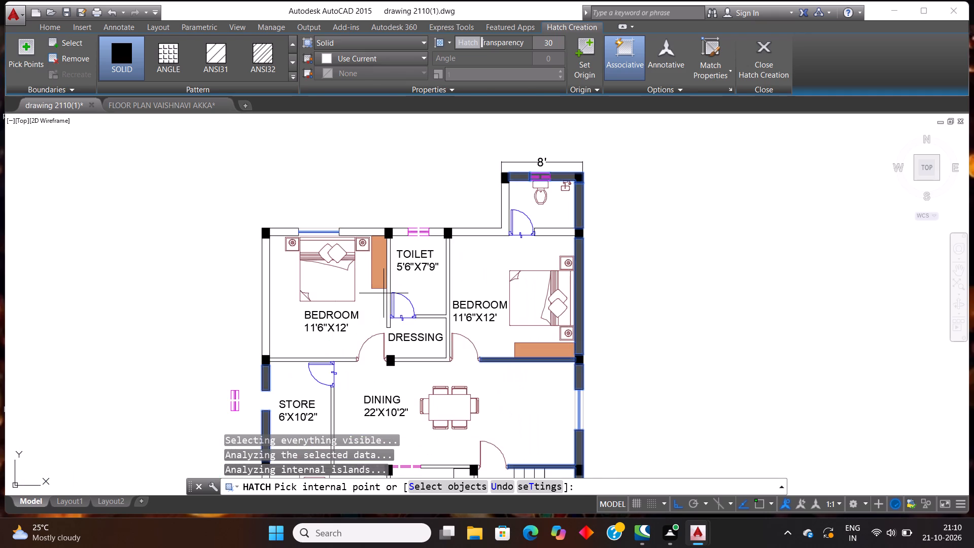
pyautogui.scroll(2, 286, 245)
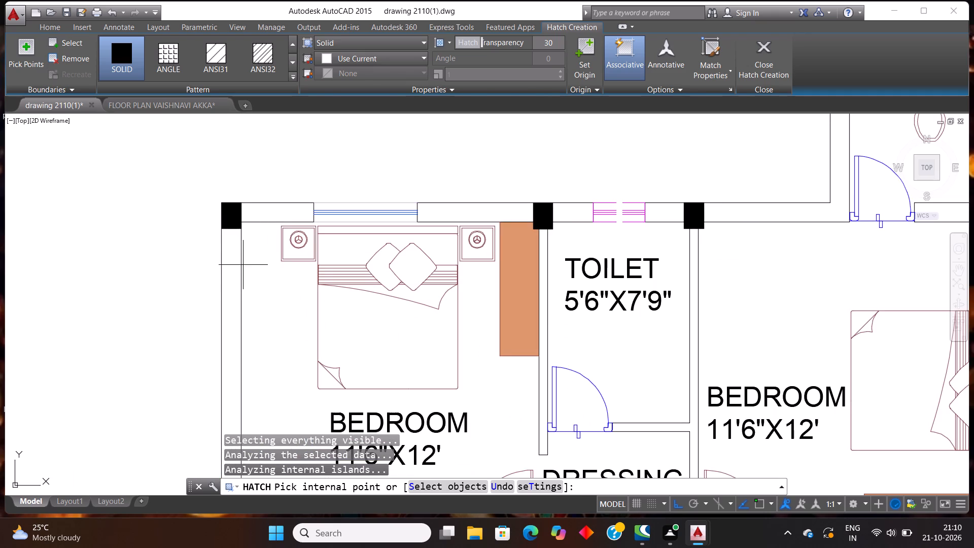
pyautogui.click(263, 216)
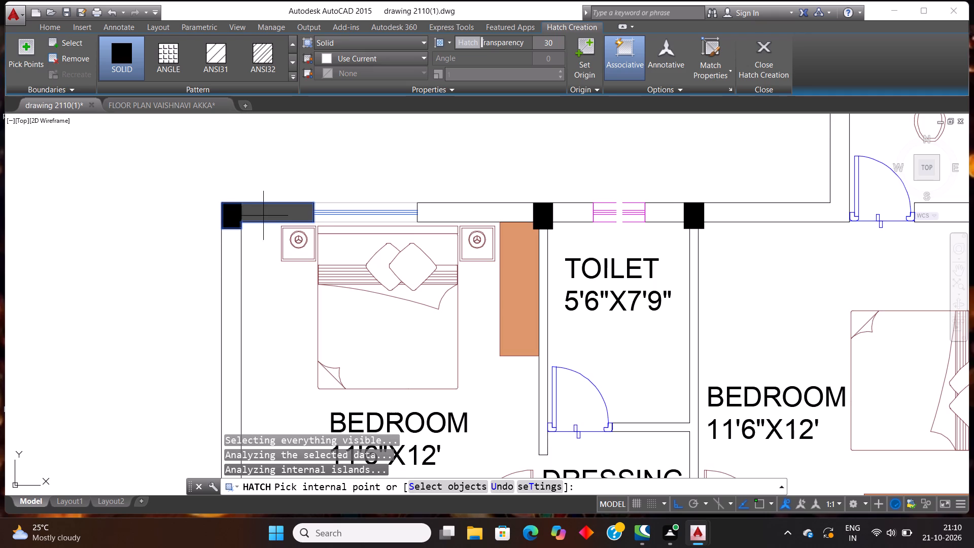
pyautogui.click(461, 217)
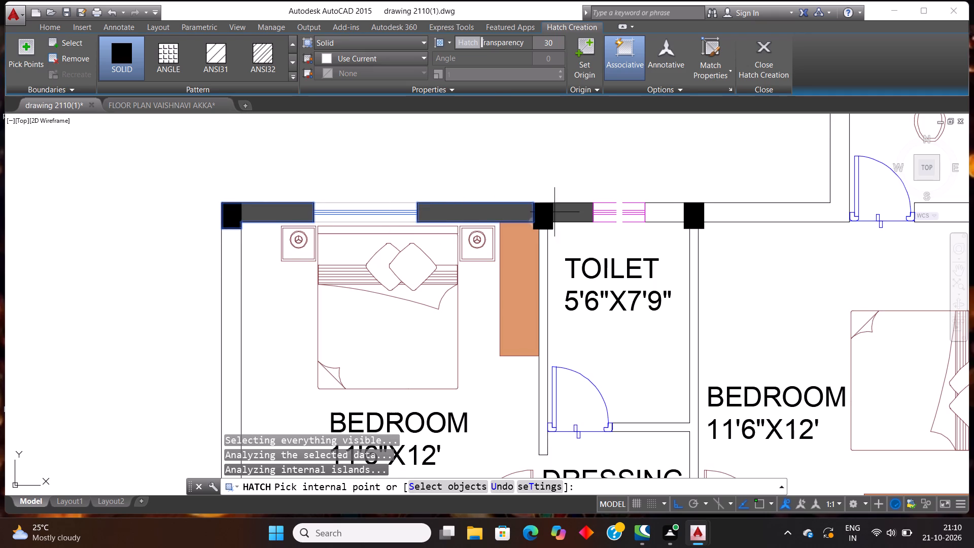
pyautogui.click(561, 210)
pyautogui.click(659, 219)
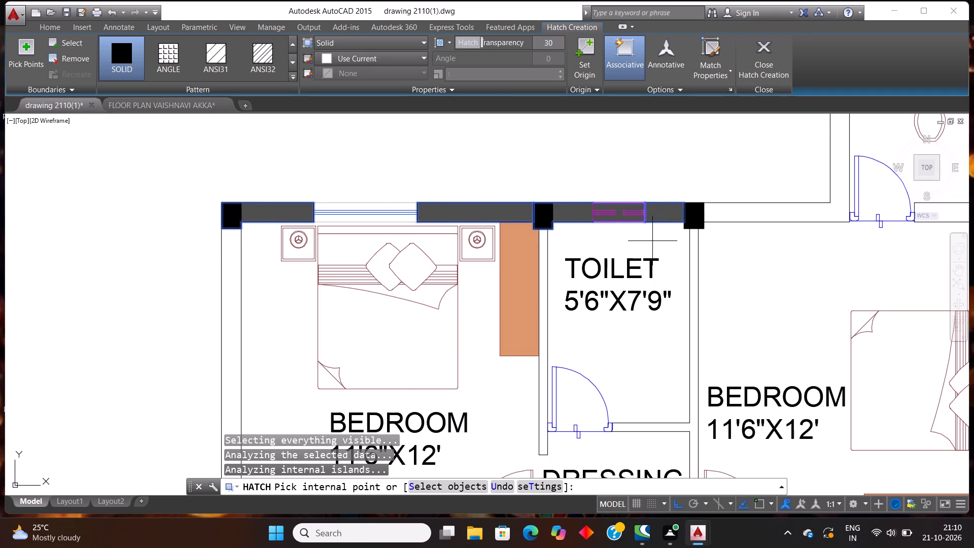
pyautogui.click(756, 213)
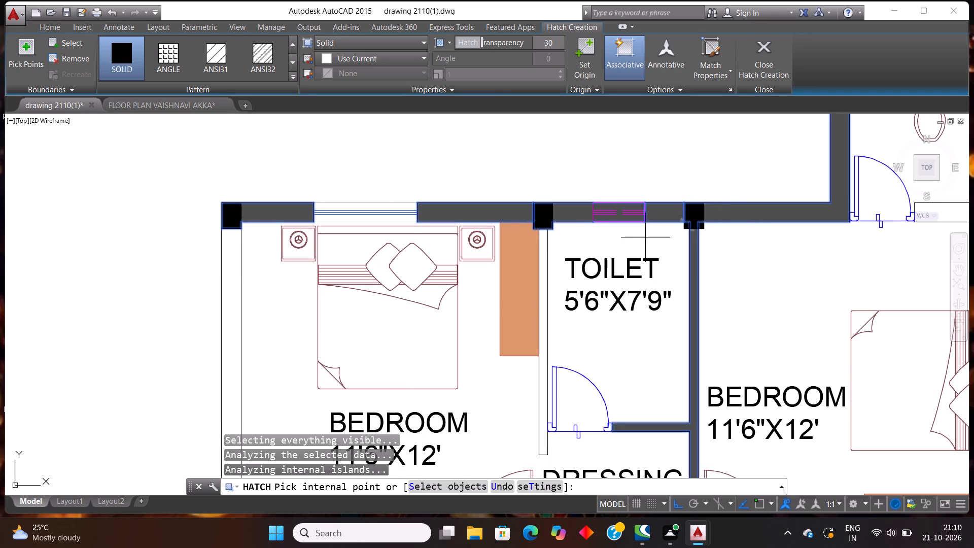
# Fill the outer side wall of the bedroom adjoining STORE with the solid hatch and end the hatch command.
pyautogui.scroll(-4, 549, 229)
pyautogui.scroll(2, 502, 227)
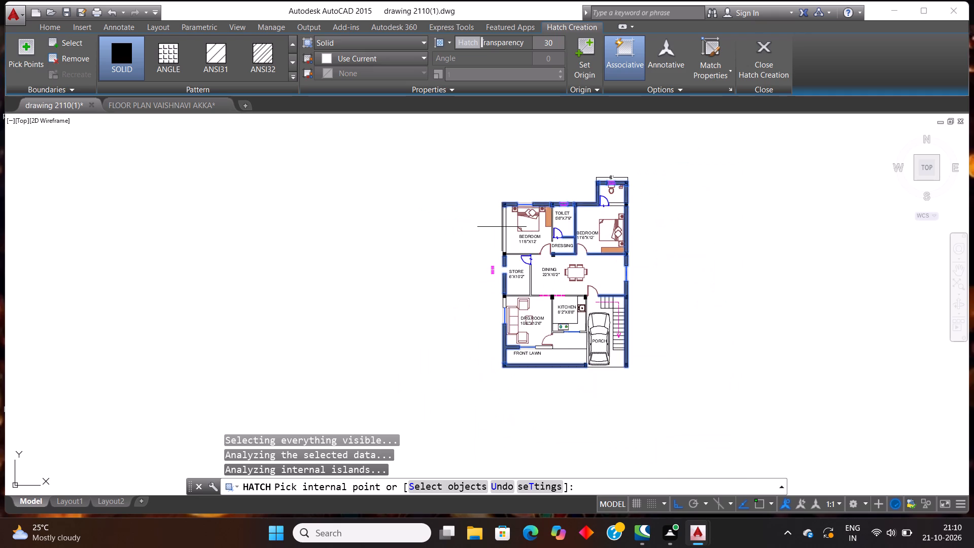
pyautogui.scroll(2, 504, 244)
pyautogui.scroll(-1, 504, 244)
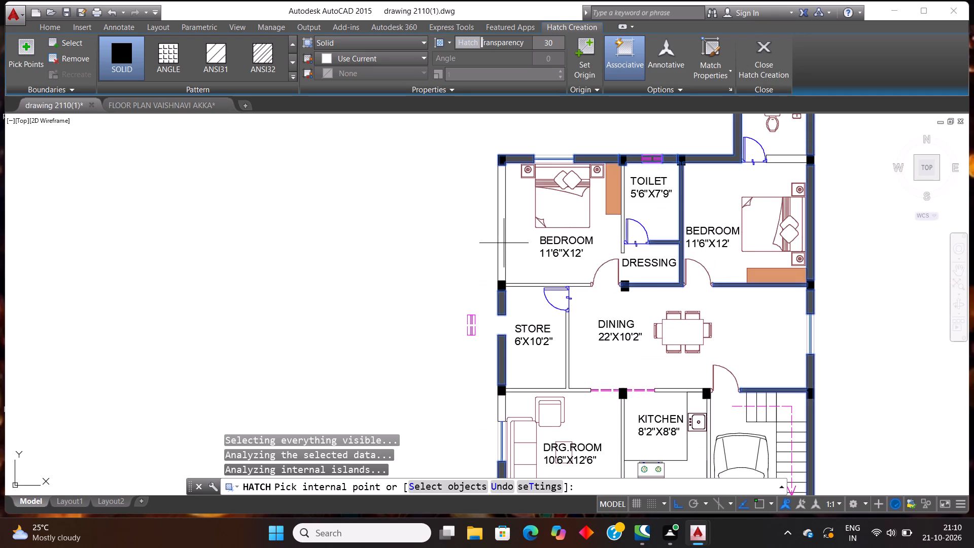
pyautogui.scroll(1, 504, 242)
pyautogui.scroll(-2, 504, 242)
pyautogui.scroll(2, 504, 238)
pyautogui.click(497, 241)
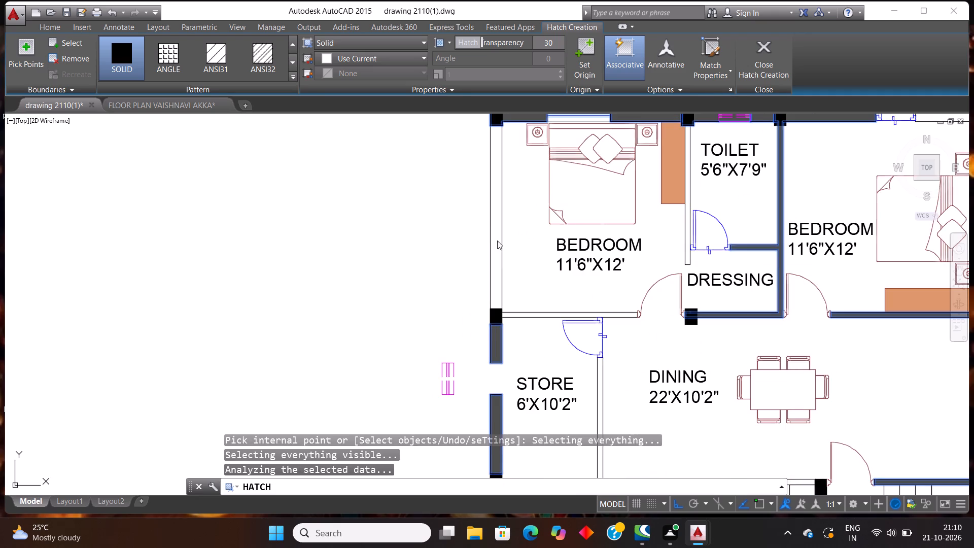
pyautogui.scroll(-1, 497, 241)
pyautogui.press('Escape')
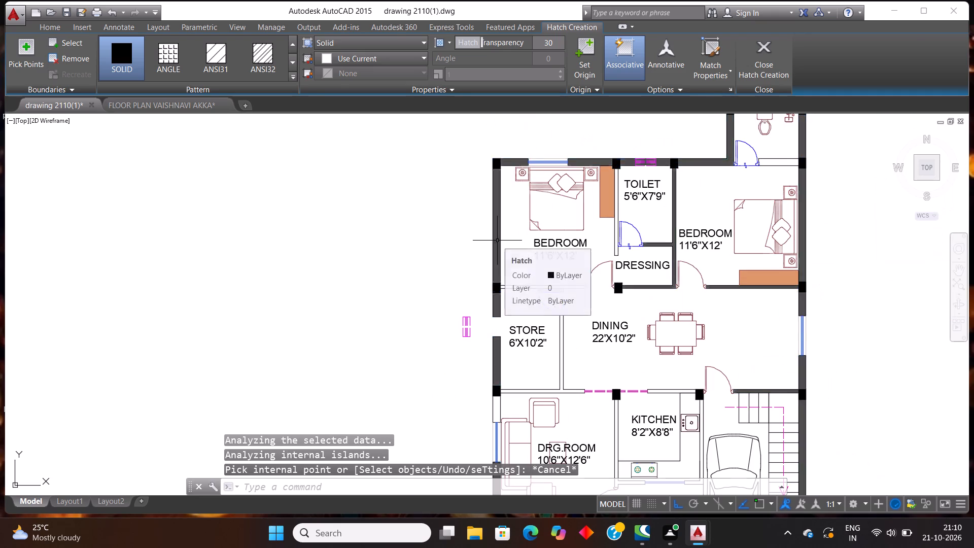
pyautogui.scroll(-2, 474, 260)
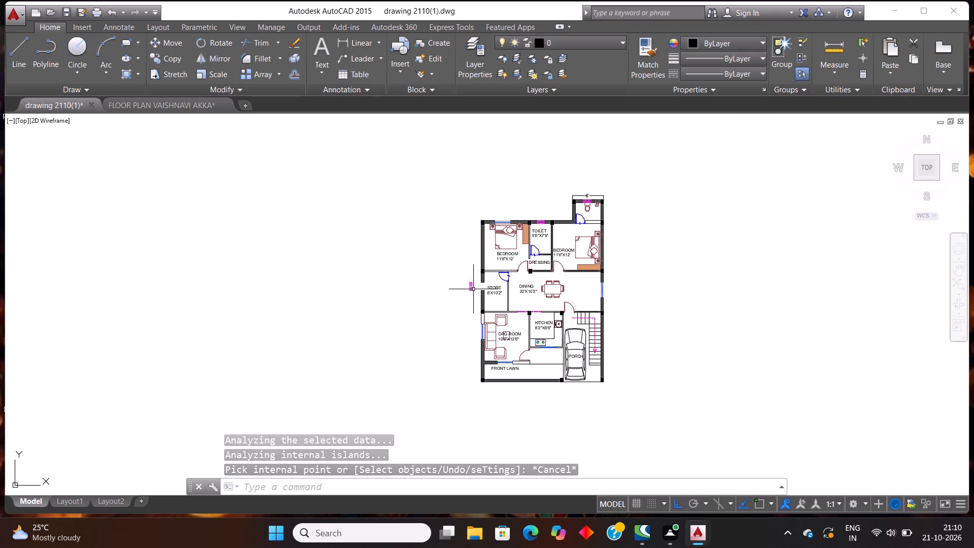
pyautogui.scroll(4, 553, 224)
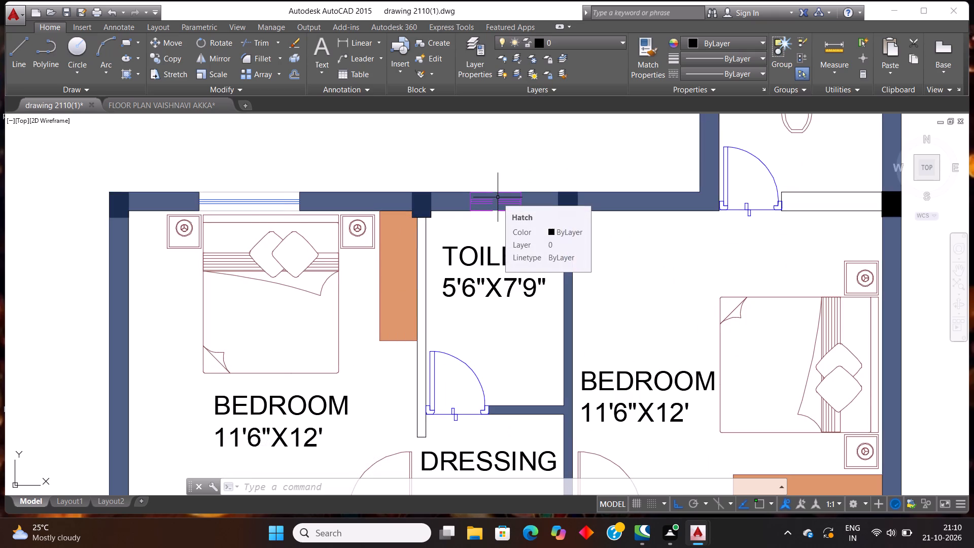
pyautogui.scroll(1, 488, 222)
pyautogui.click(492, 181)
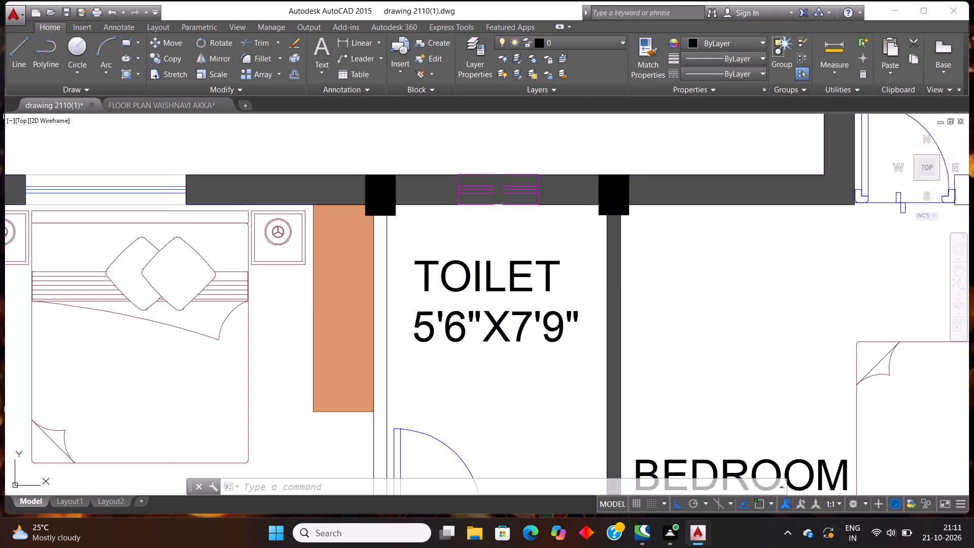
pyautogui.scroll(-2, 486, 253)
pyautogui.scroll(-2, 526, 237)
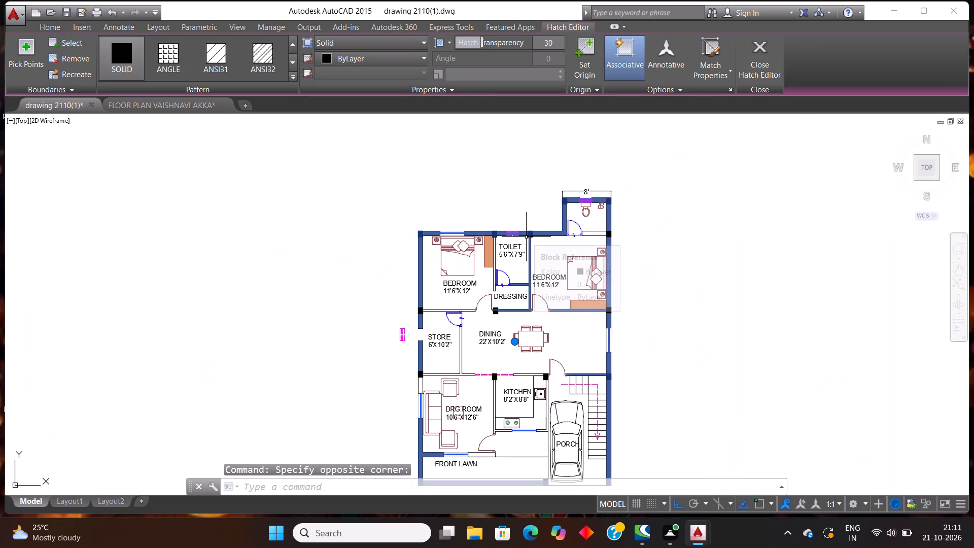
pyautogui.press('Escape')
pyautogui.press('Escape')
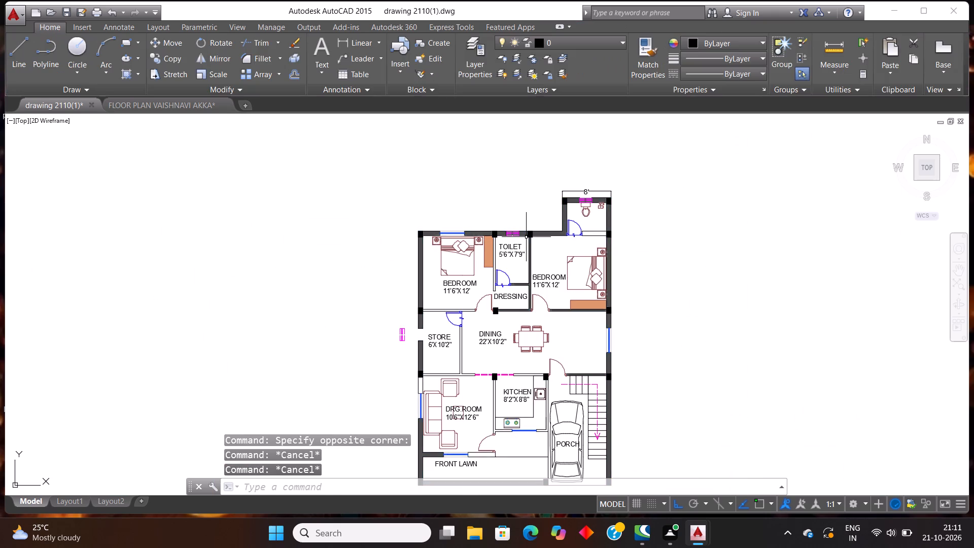
# Move the loose ventilator outside STORE about 3'-0" horizontally into the opening in STORE's outer wall.
pyautogui.scroll(2, 410, 359)
pyautogui.click(414, 348)
pyautogui.click(319, 232)
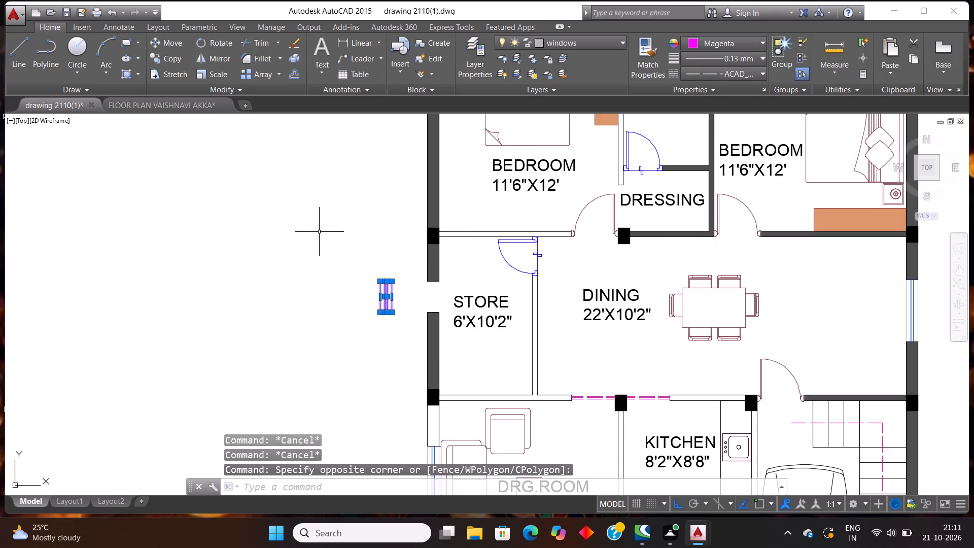
pyautogui.press('m')
pyautogui.press('Return')
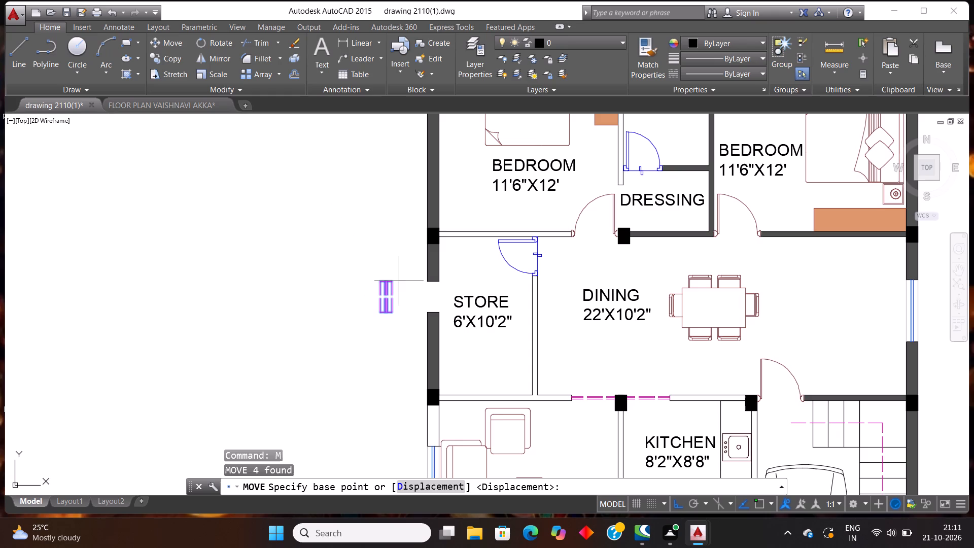
pyautogui.click(392, 281)
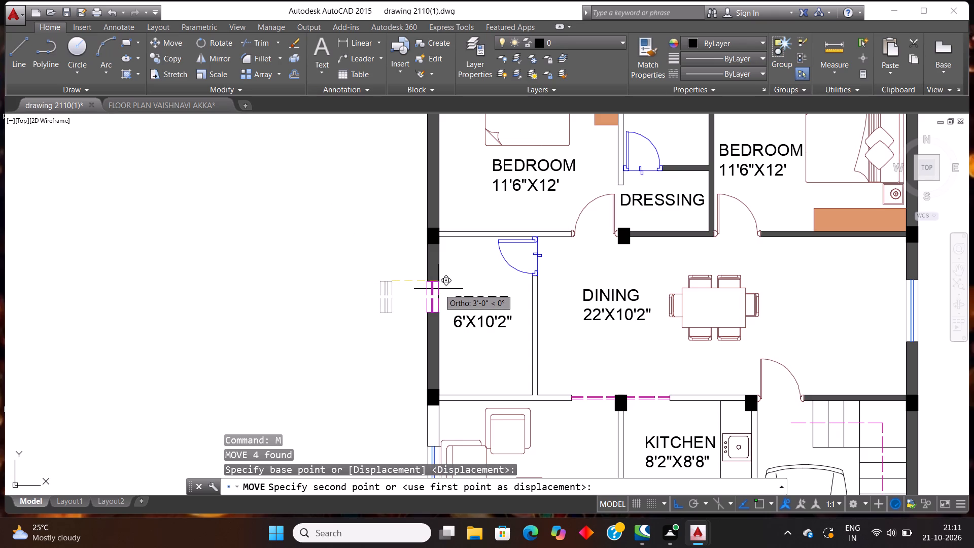
pyautogui.click(439, 289)
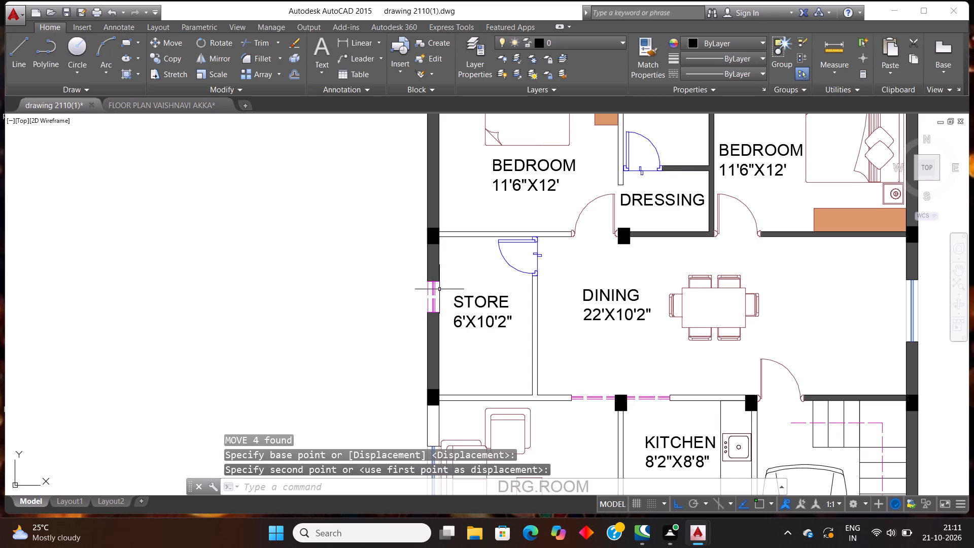
# Shift the STORE ventilator slightly outward so its edge lines up with the outer face of the wall.
pyautogui.scroll(2, 455, 305)
pyautogui.scroll(3, 408, 299)
pyautogui.moveTo(458, 285); pyautogui.dragTo(453, 286)
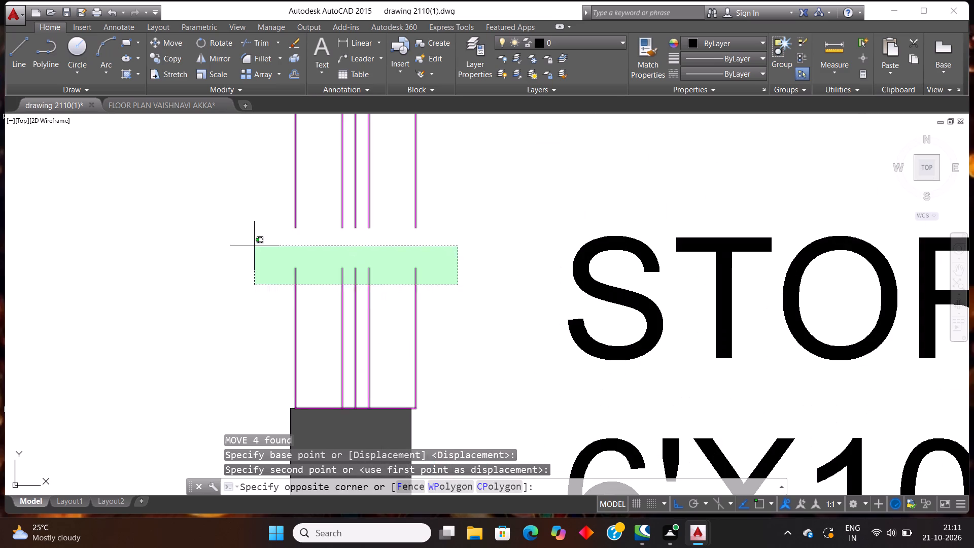
pyautogui.click(230, 246)
pyautogui.press('m')
pyautogui.press('Return')
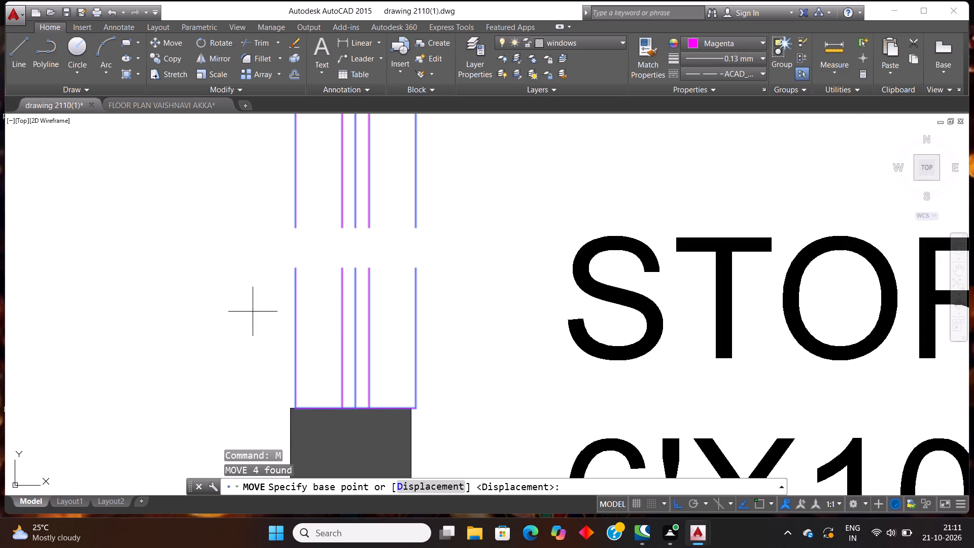
pyautogui.scroll(3, 308, 426)
pyautogui.scroll(2, 273, 392)
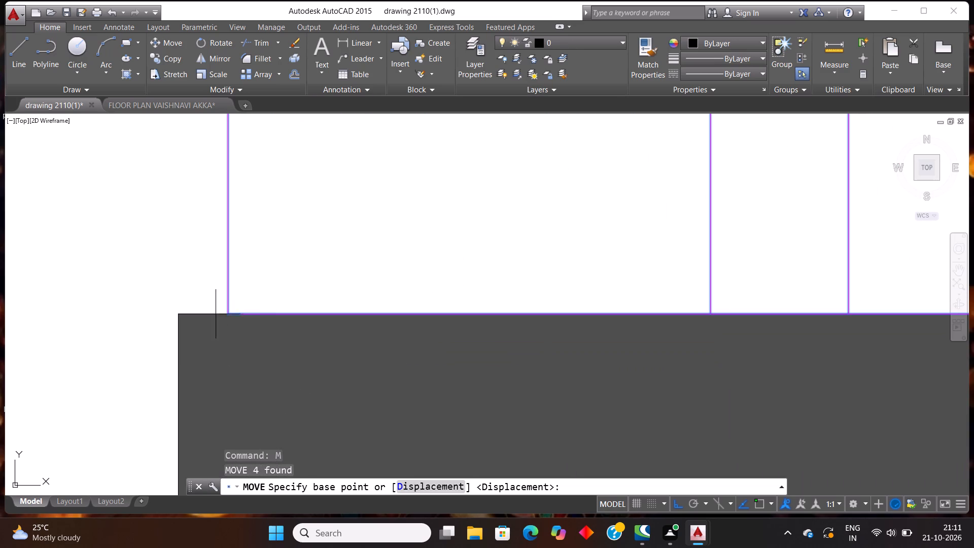
pyautogui.click(227, 285)
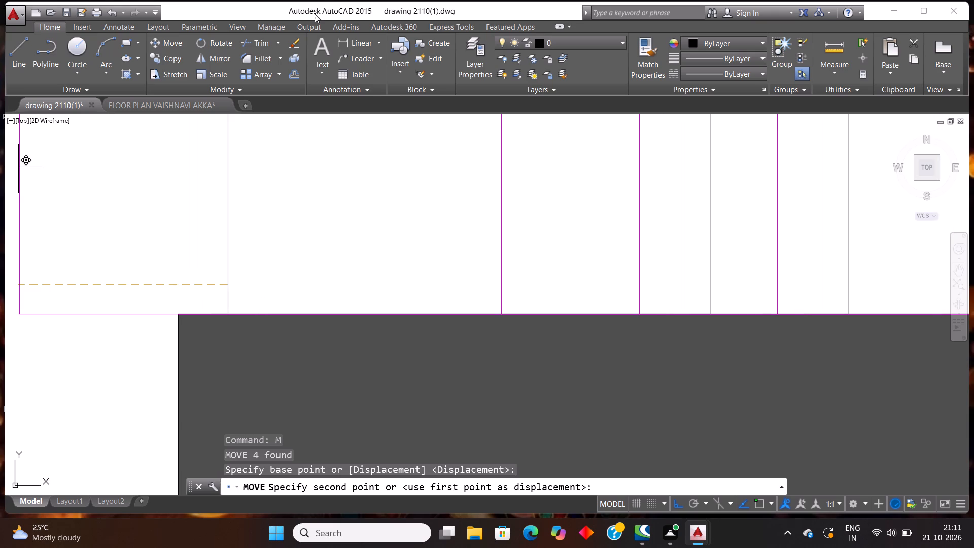
pyautogui.click(178, 273)
pyautogui.scroll(-11, 191, 254)
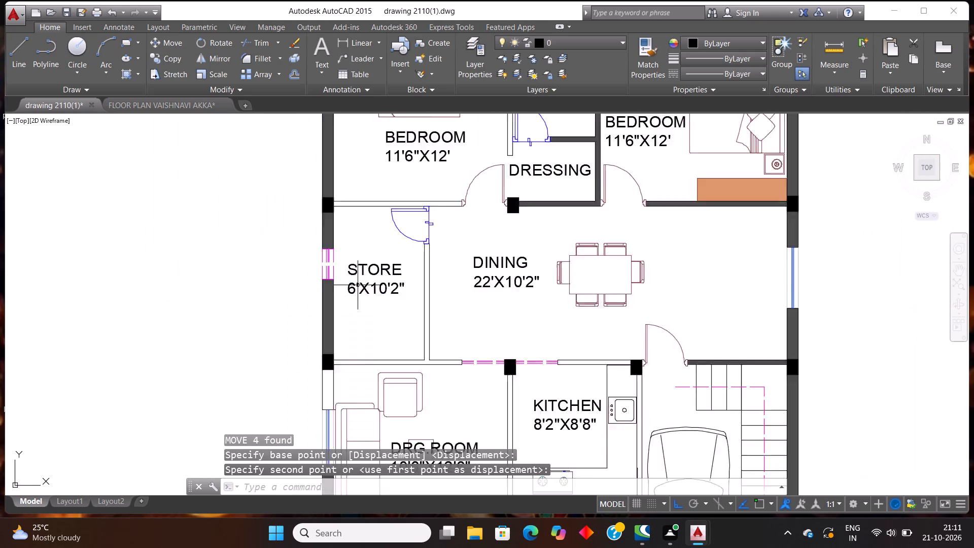
pyautogui.scroll(-2, 358, 285)
pyautogui.scroll(1, 511, 275)
pyautogui.press('Escape')
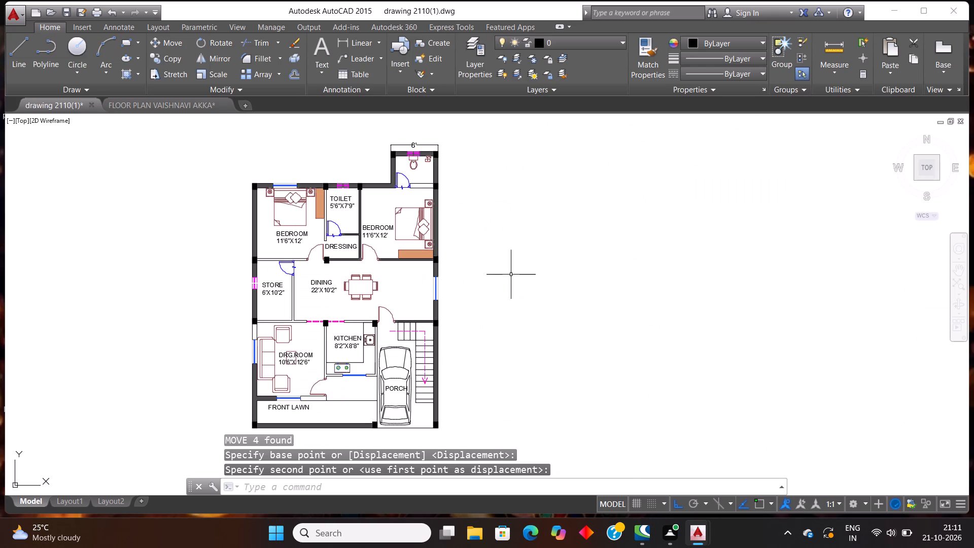
pyautogui.press('Escape')
# Set the transparency of the solid wall hatch to 40.
pyautogui.scroll(-1, 504, 278)
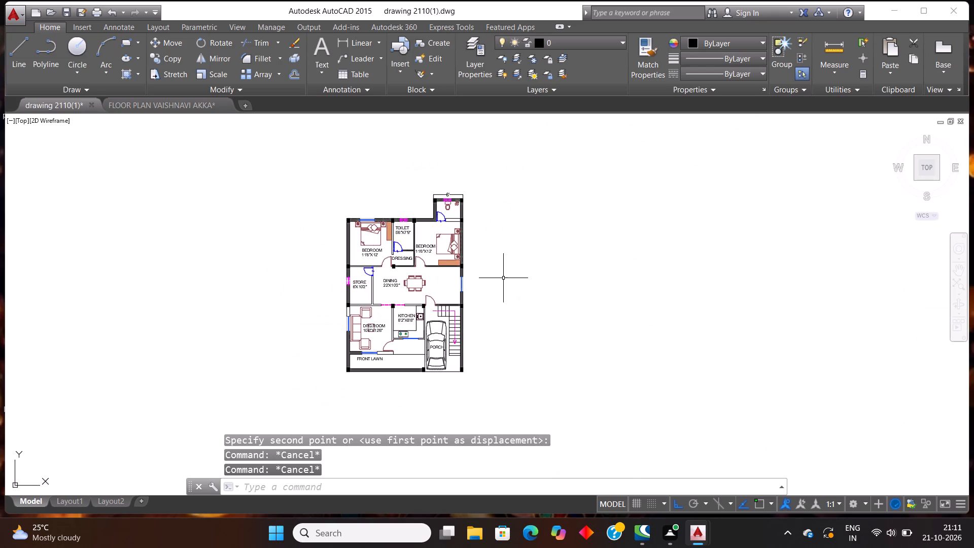
pyautogui.scroll(2, 358, 325)
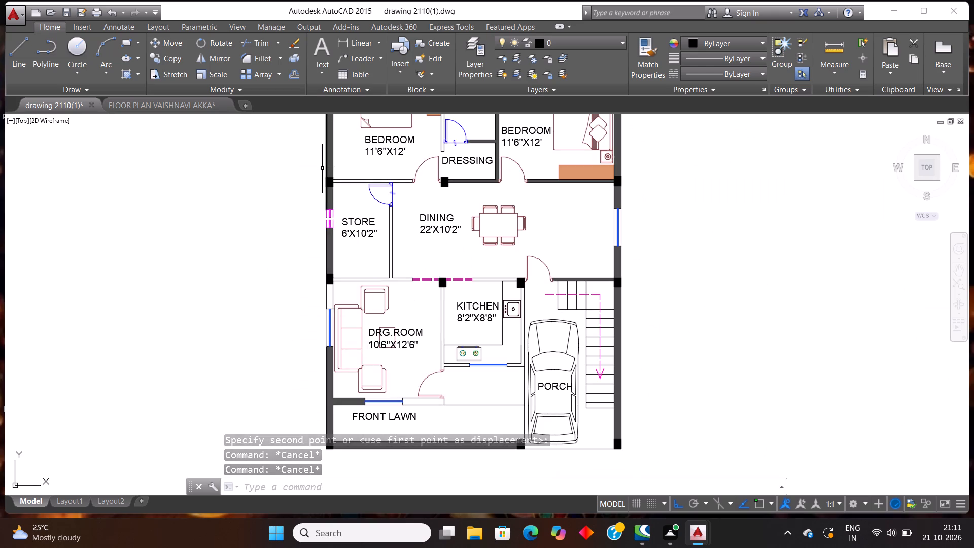
pyautogui.click(329, 163)
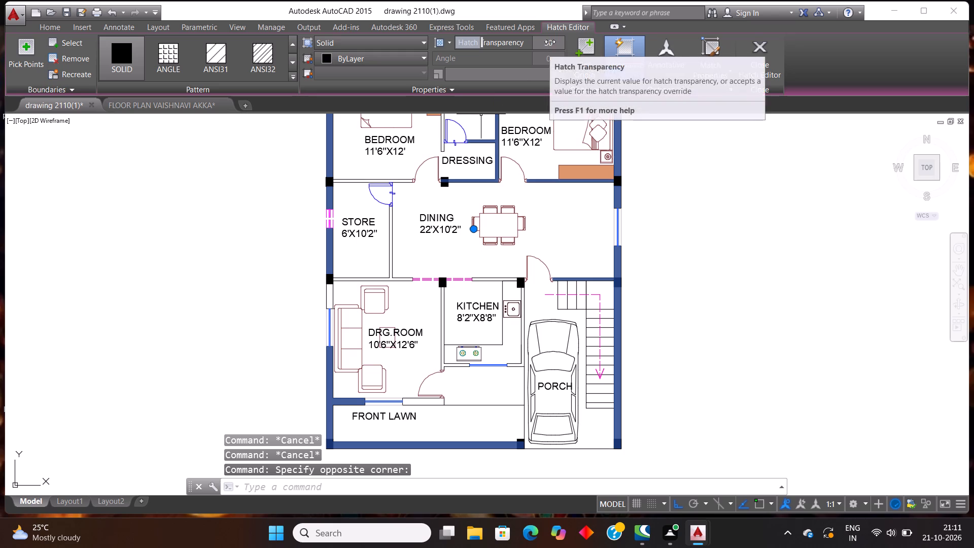
pyautogui.click(550, 42)
pyautogui.write('40')
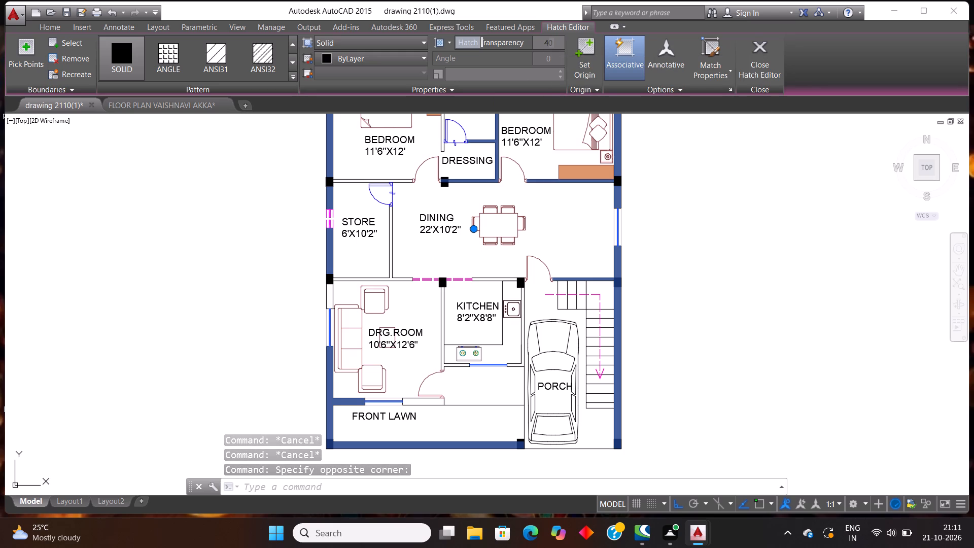
pyautogui.press('Return')
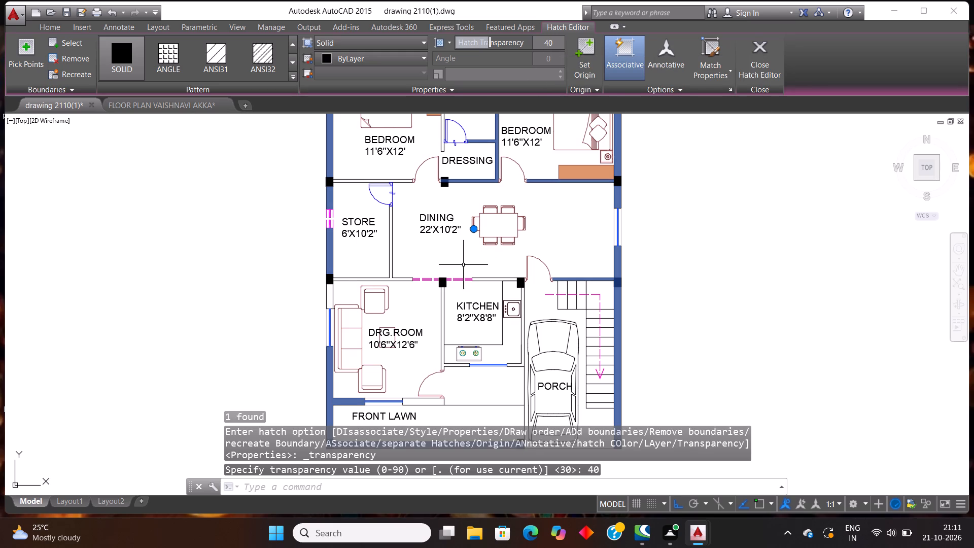
pyautogui.press('Escape')
pyautogui.scroll(-2, 269, 282)
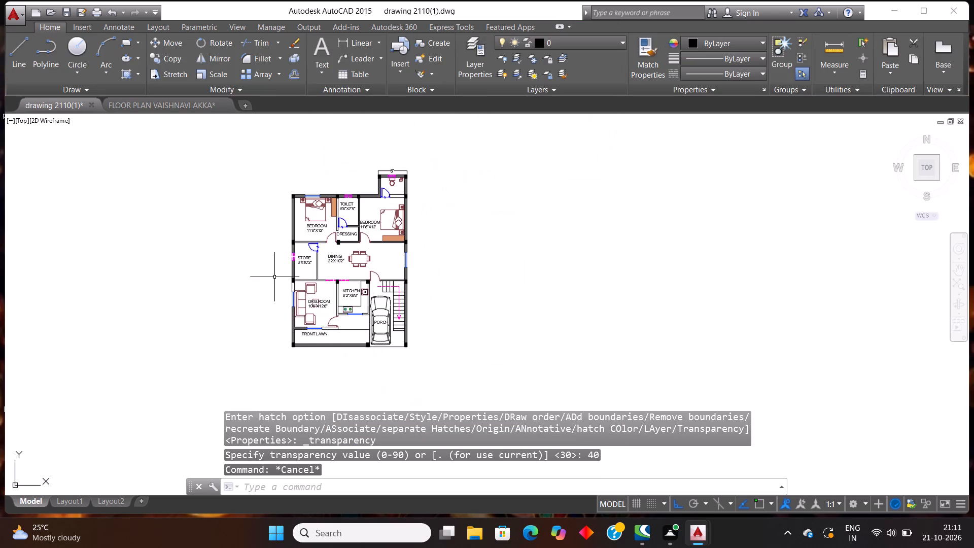
pyautogui.scroll(1, 237, 252)
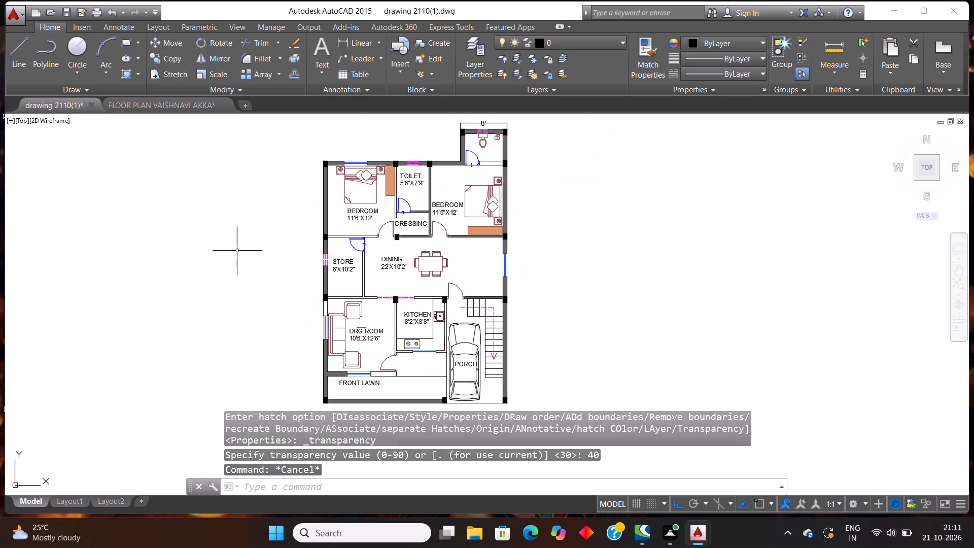
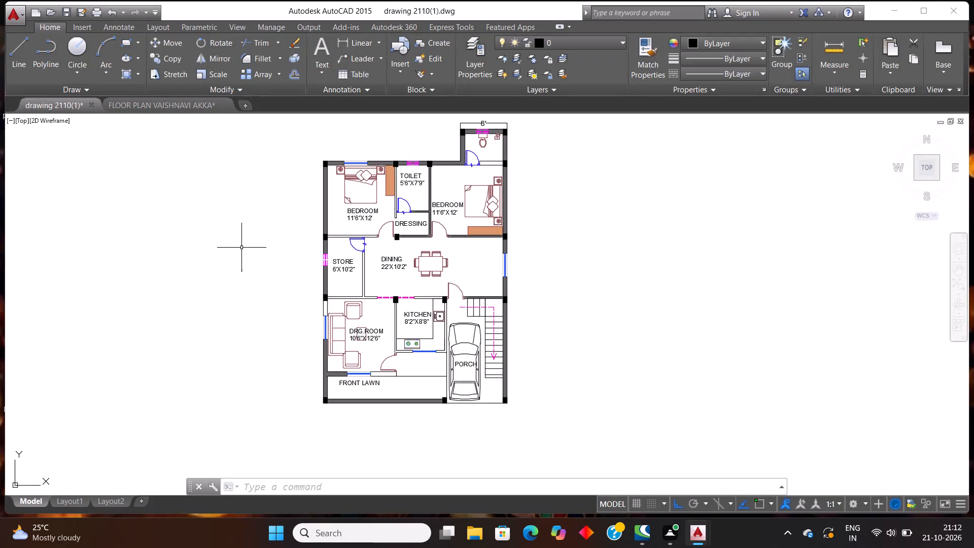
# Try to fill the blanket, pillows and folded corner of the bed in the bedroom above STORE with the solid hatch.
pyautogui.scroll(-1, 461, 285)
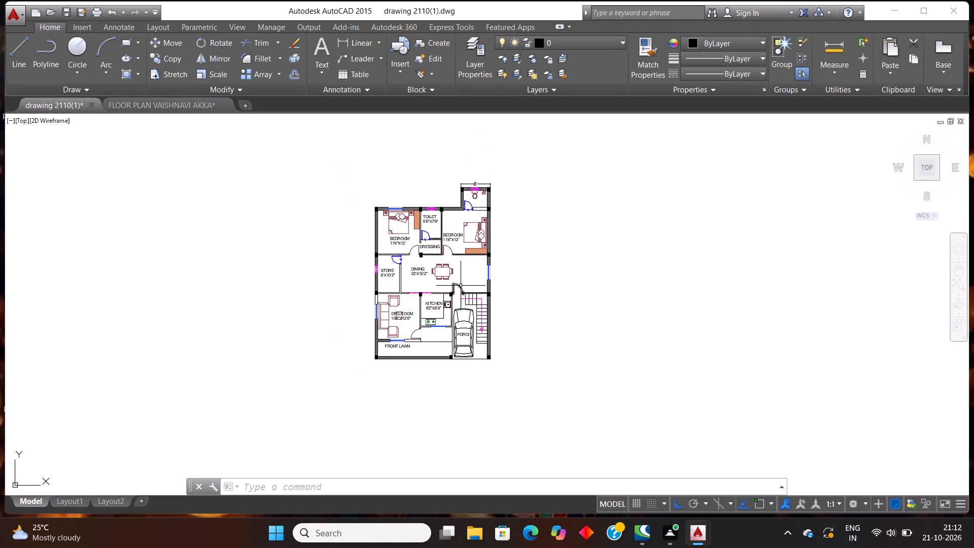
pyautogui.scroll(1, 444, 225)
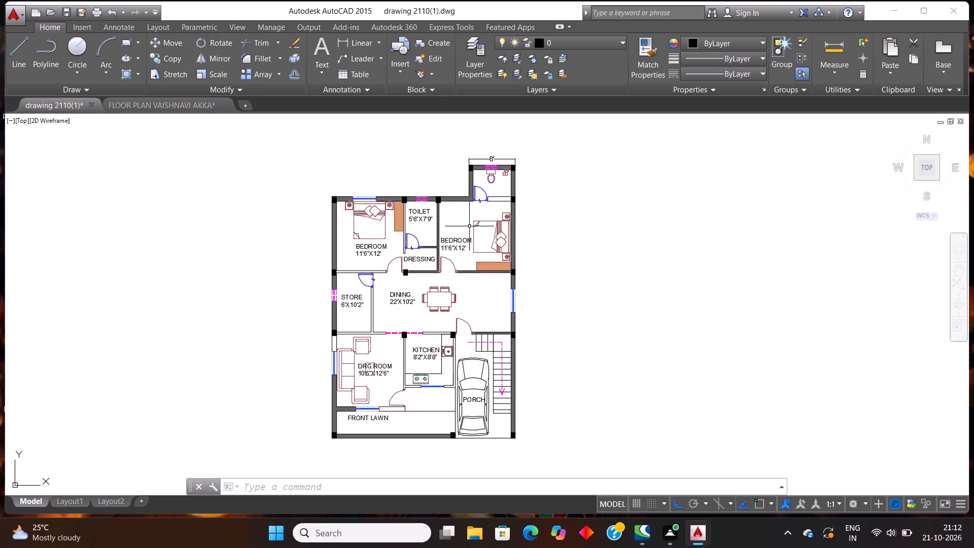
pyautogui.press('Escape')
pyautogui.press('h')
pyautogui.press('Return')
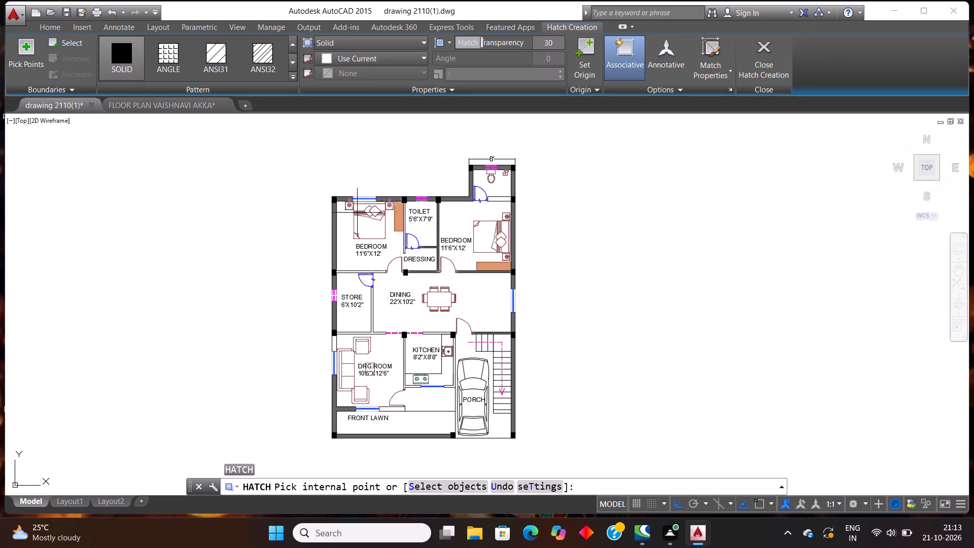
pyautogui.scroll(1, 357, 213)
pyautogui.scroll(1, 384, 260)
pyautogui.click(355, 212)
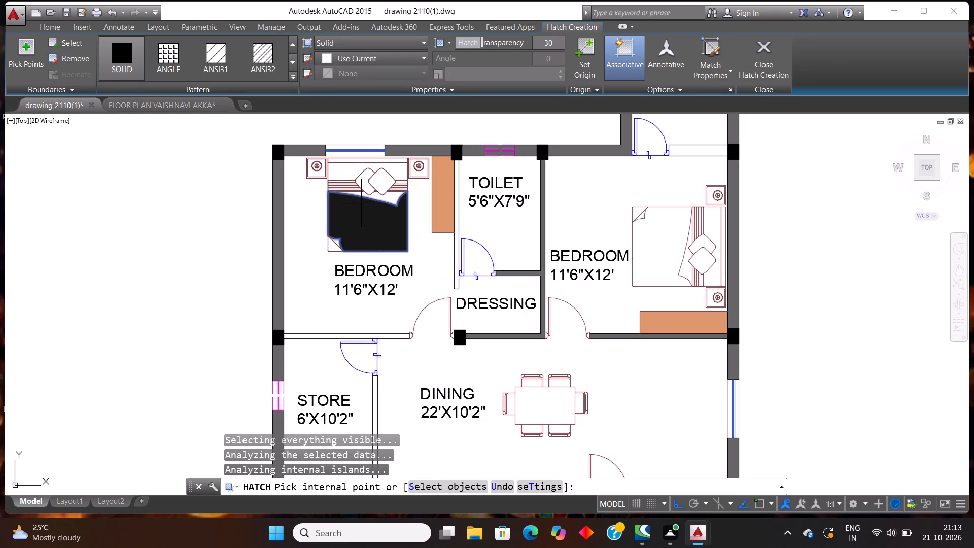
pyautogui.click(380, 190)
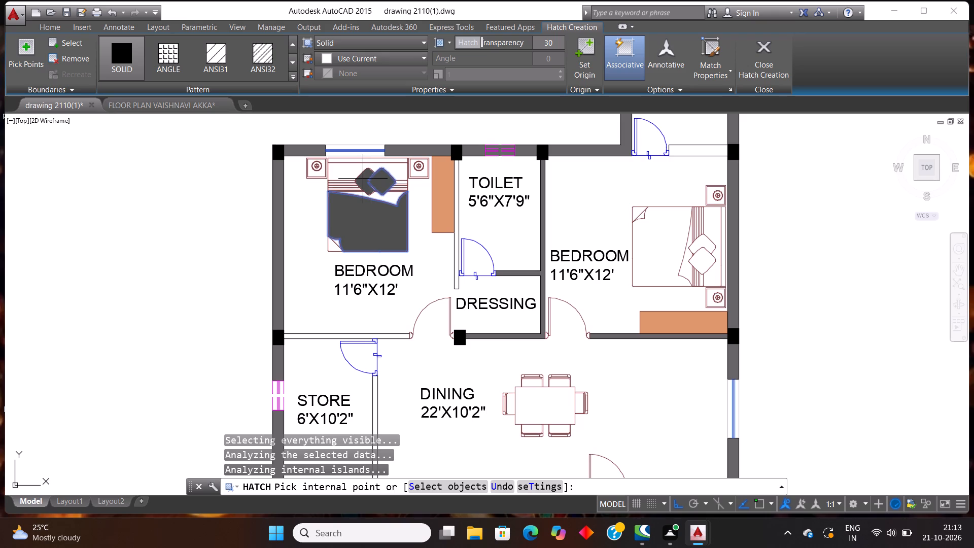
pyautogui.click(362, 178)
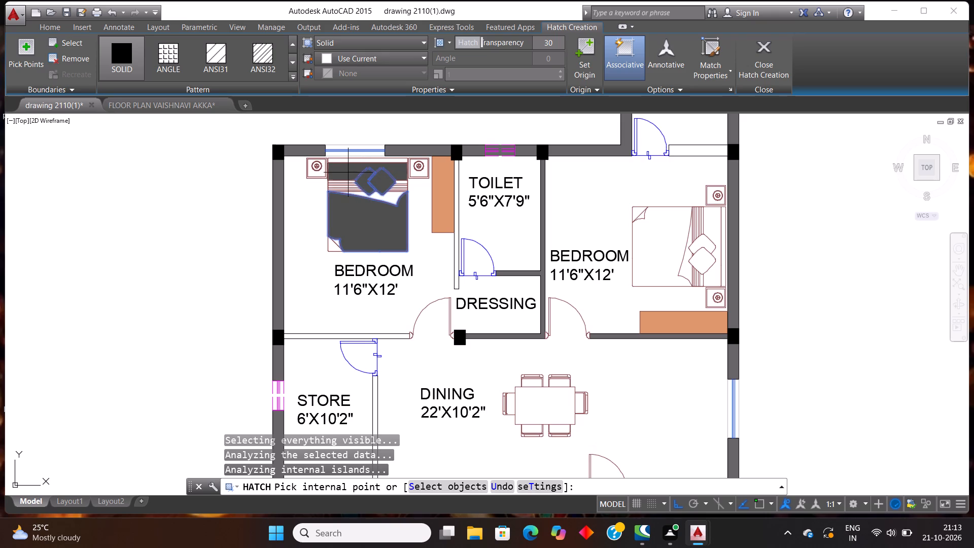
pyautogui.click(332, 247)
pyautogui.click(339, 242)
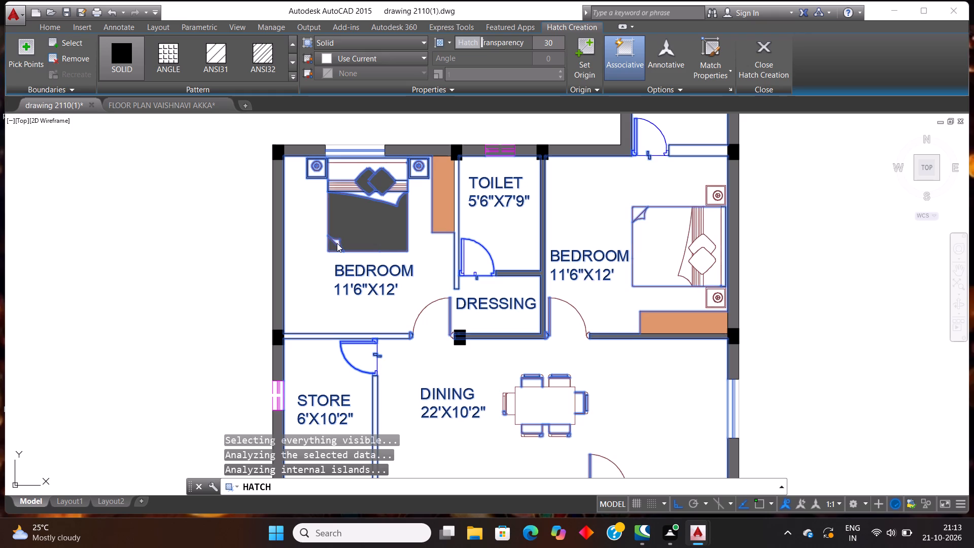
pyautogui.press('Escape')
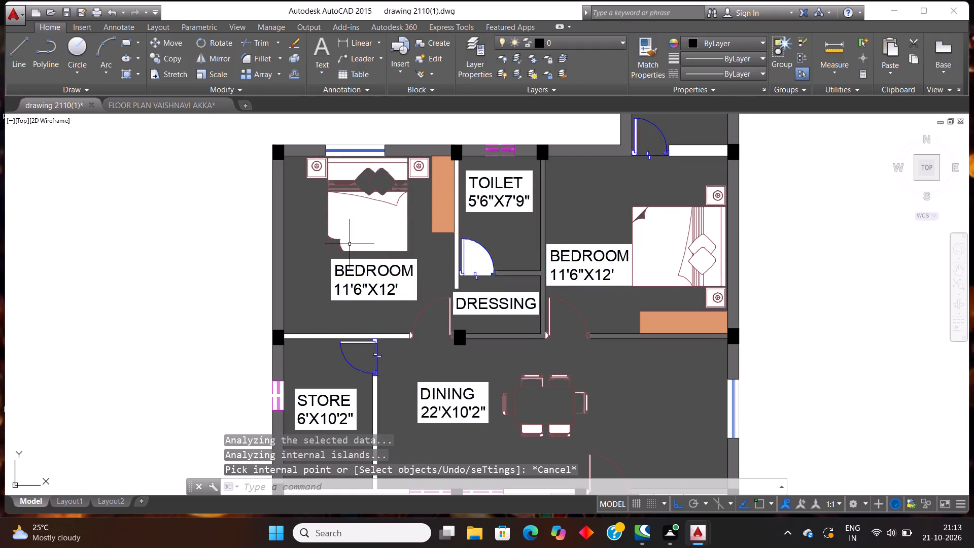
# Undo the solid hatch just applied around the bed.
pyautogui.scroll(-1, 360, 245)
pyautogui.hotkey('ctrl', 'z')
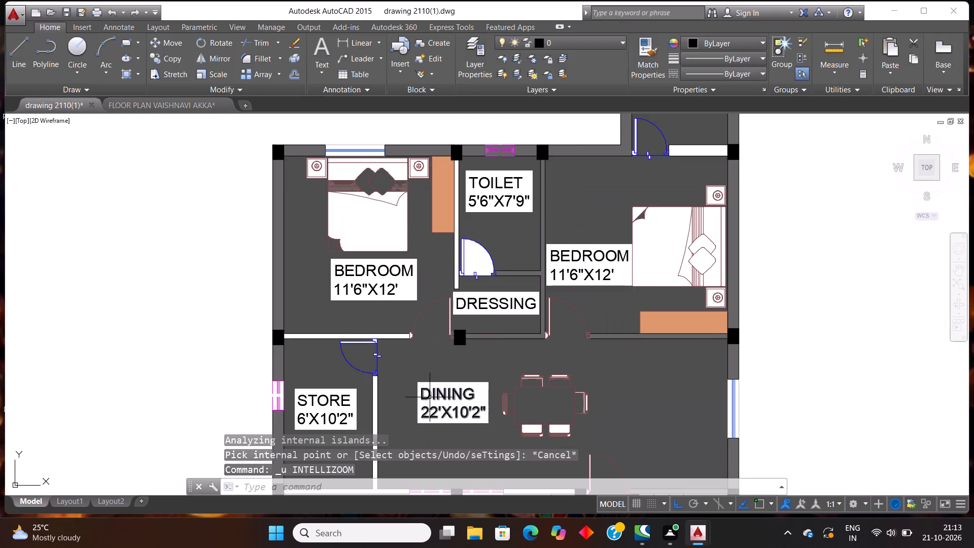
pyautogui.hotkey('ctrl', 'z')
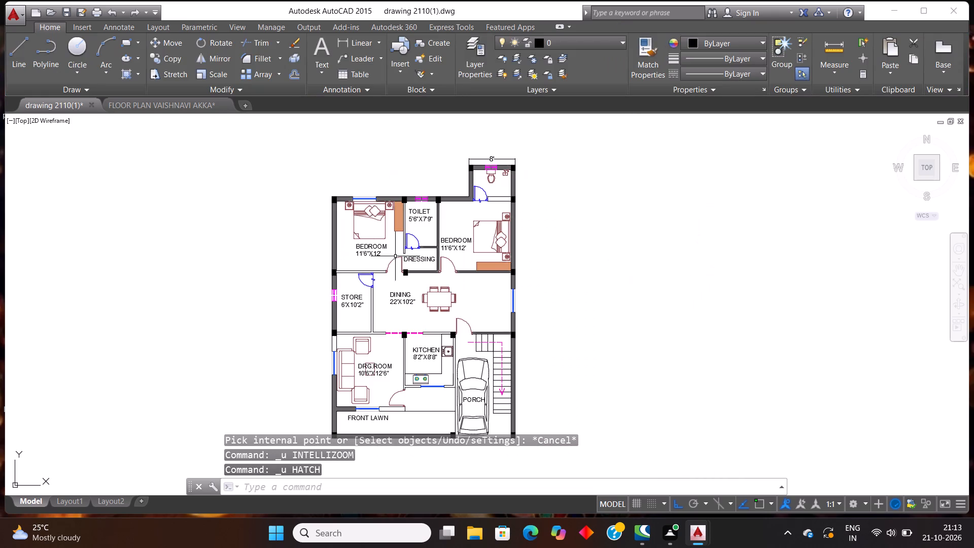
# Fill the blanket and the mattress corner exposed beneath its fold with solid hatch on the bed in the bedroom above STORE.
pyautogui.press('h')
pyautogui.press('Return')
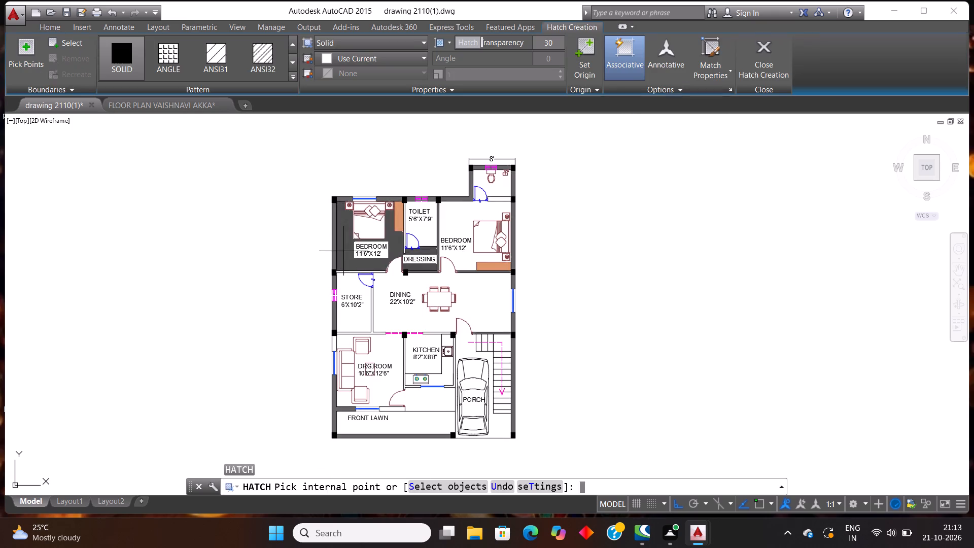
pyautogui.scroll(1, 372, 223)
pyautogui.click(372, 223)
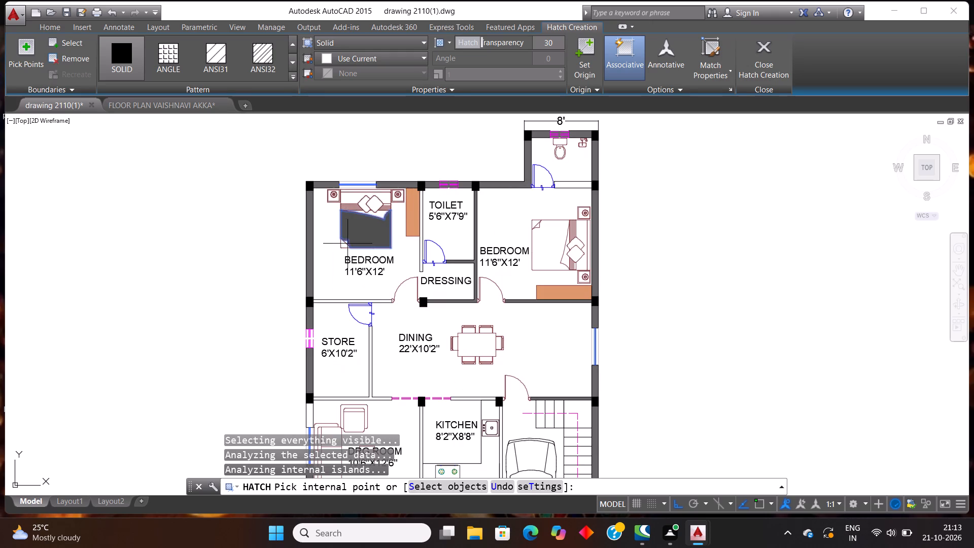
pyautogui.scroll(5, 344, 246)
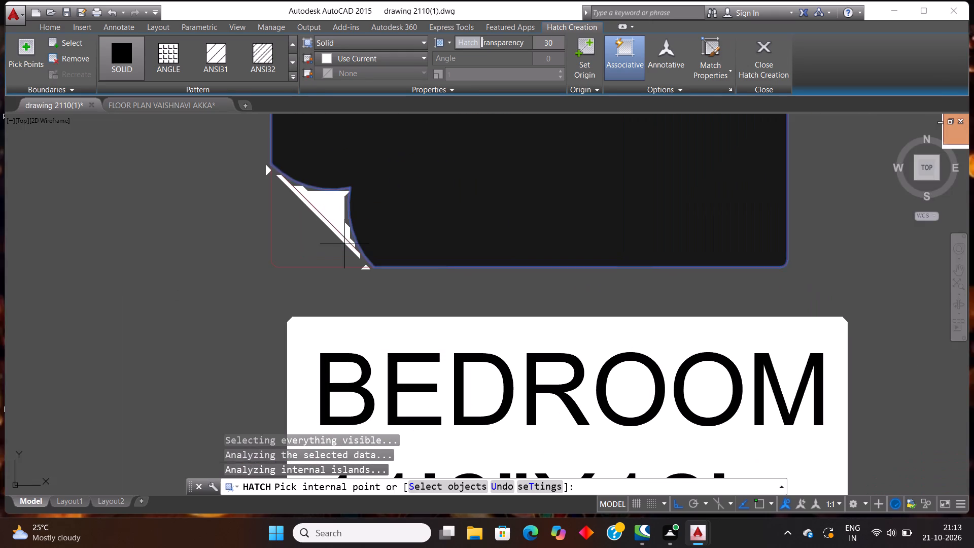
pyautogui.click(341, 212)
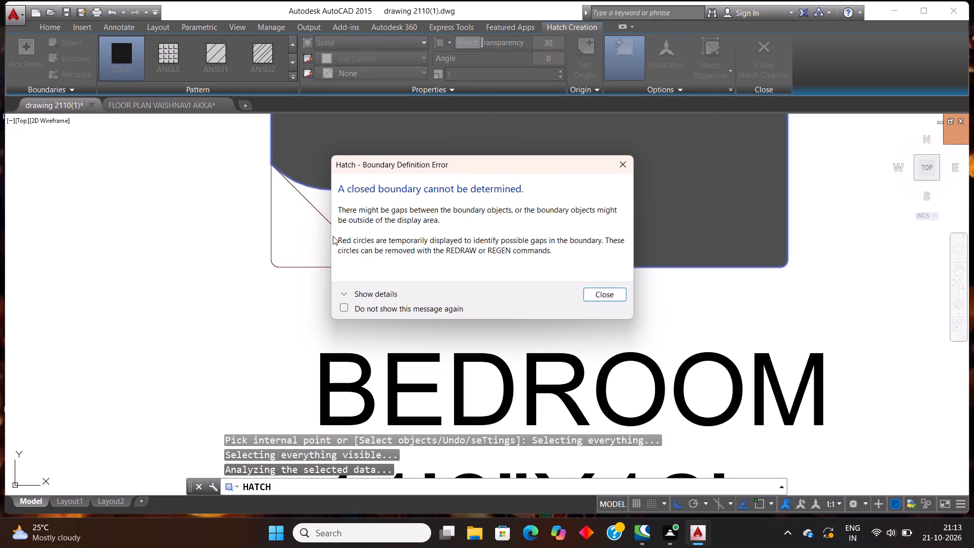
pyautogui.click(590, 294)
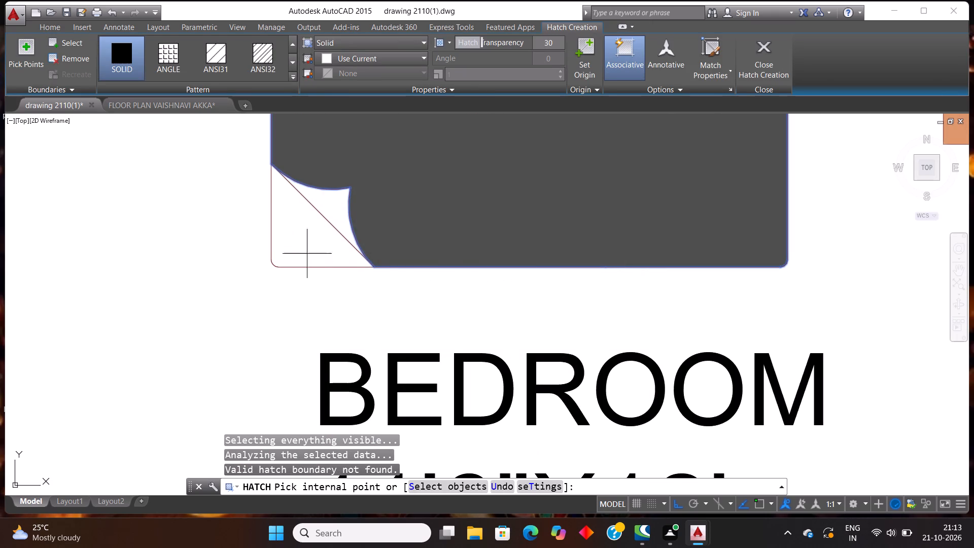
pyautogui.click(299, 247)
pyautogui.scroll(-4, 396, 300)
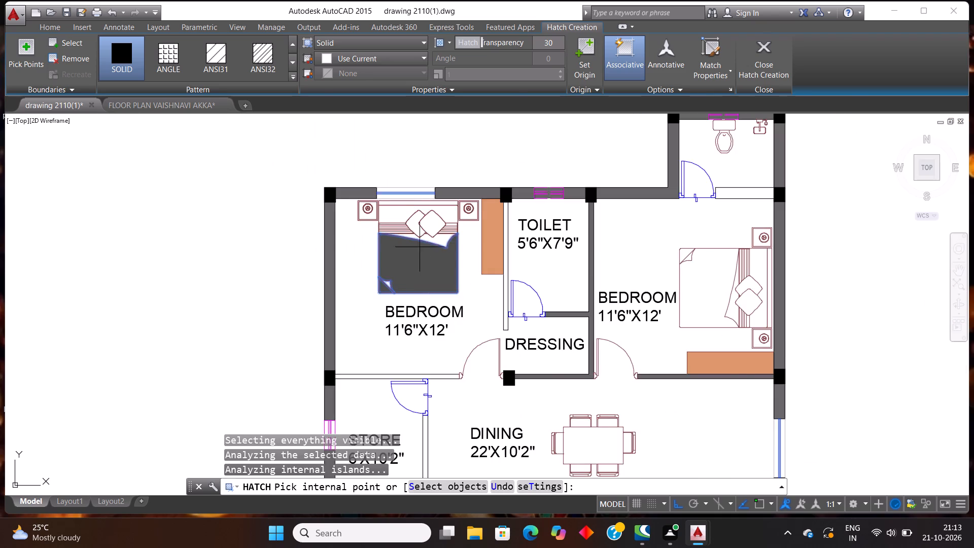
# Add both pillows and the turned-down sheet strip of the same bed to the solid hatch, and end the hatch command.
pyautogui.scroll(3, 442, 211)
pyautogui.click(394, 259)
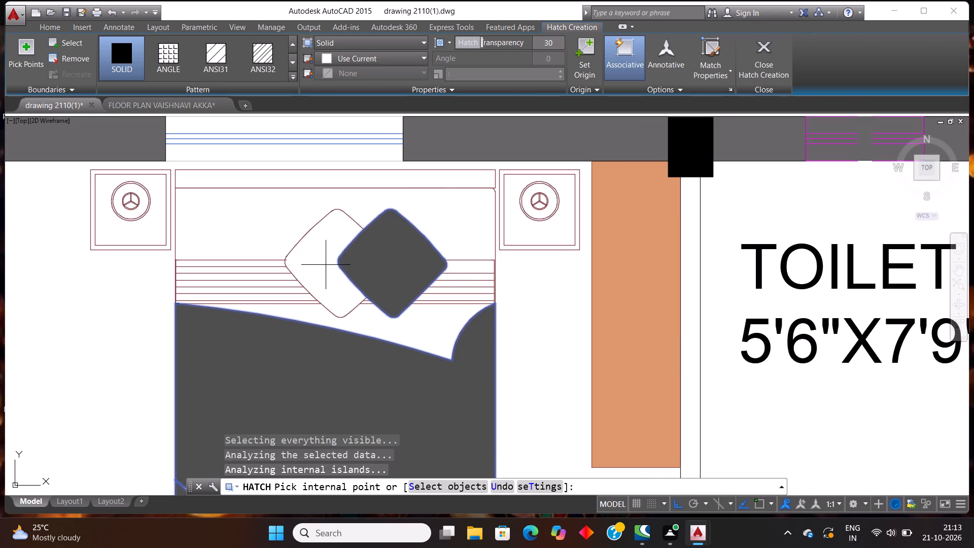
pyautogui.click(325, 265)
pyautogui.click(262, 222)
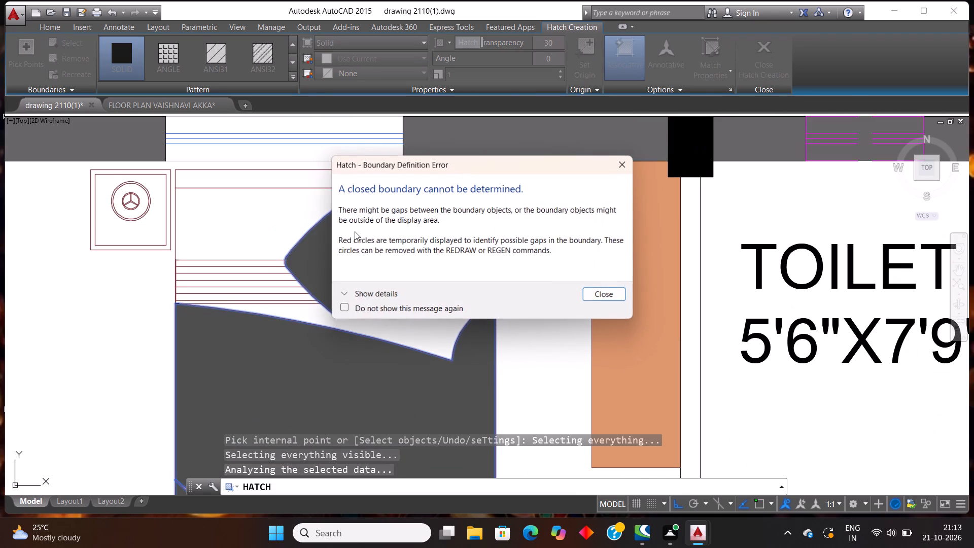
pyautogui.click(599, 291)
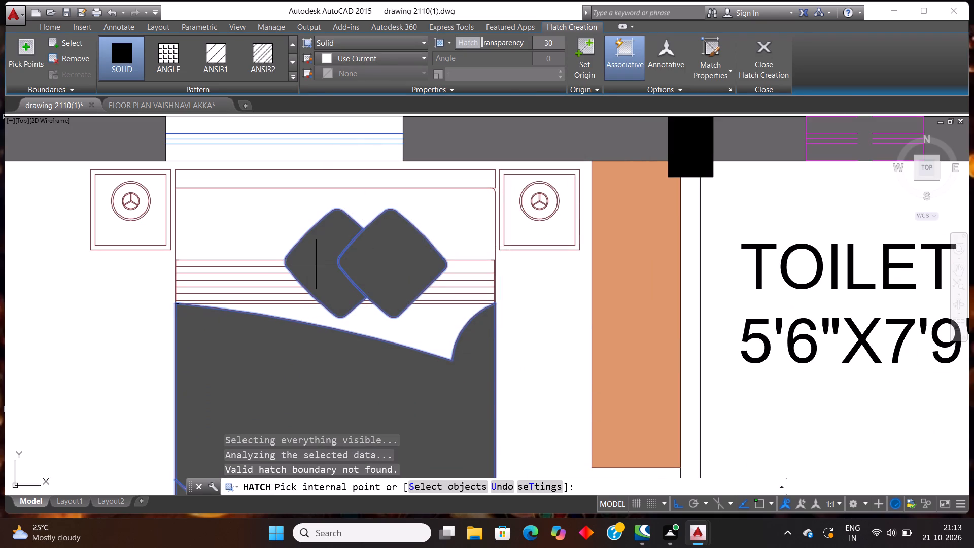
pyautogui.click(262, 216)
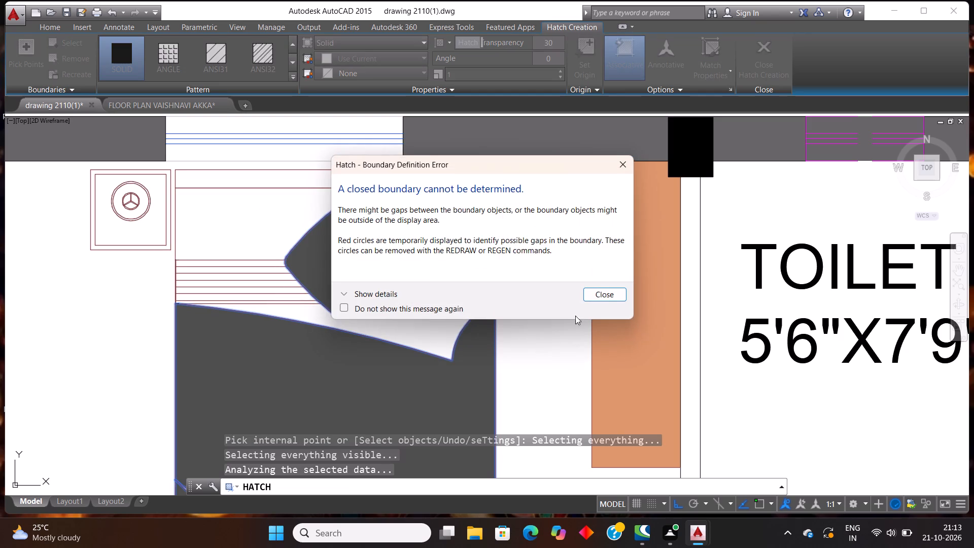
pyautogui.click(603, 296)
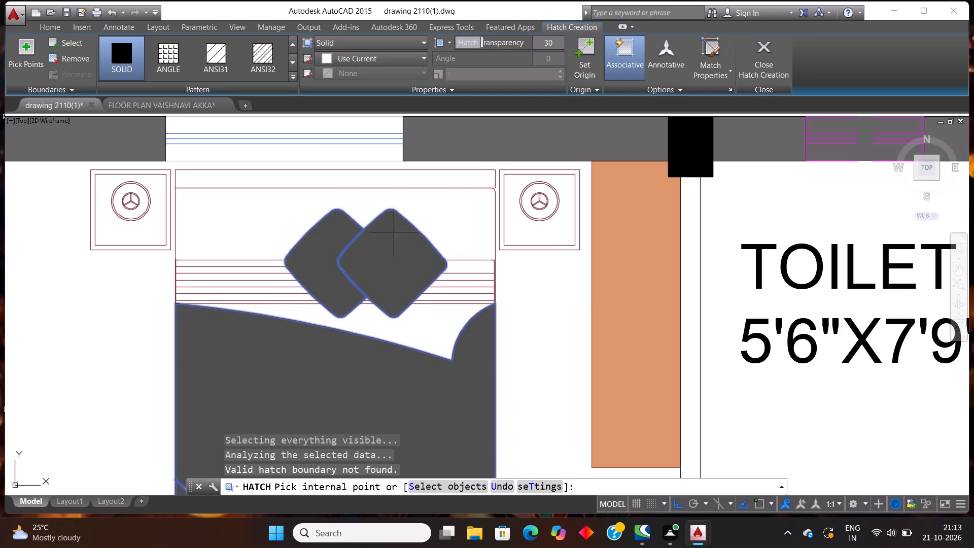
pyautogui.click(358, 199)
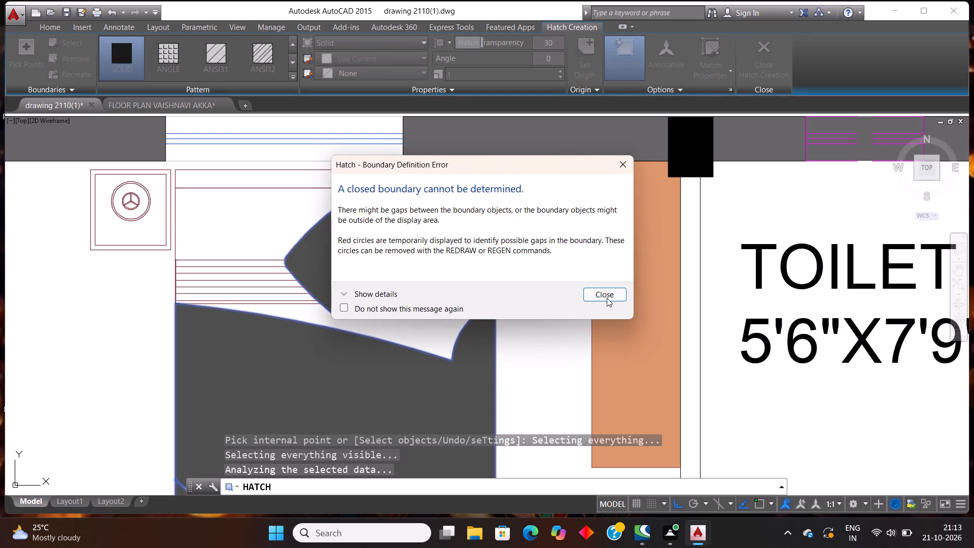
pyautogui.click(606, 297)
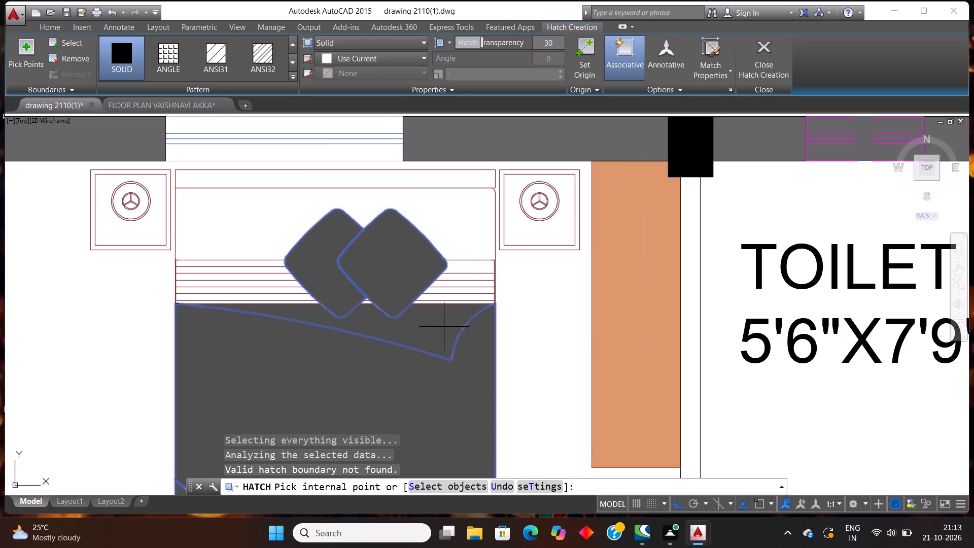
pyautogui.click(444, 327)
pyautogui.scroll(-4, 439, 321)
pyautogui.scroll(1, 433, 341)
pyautogui.press('Escape')
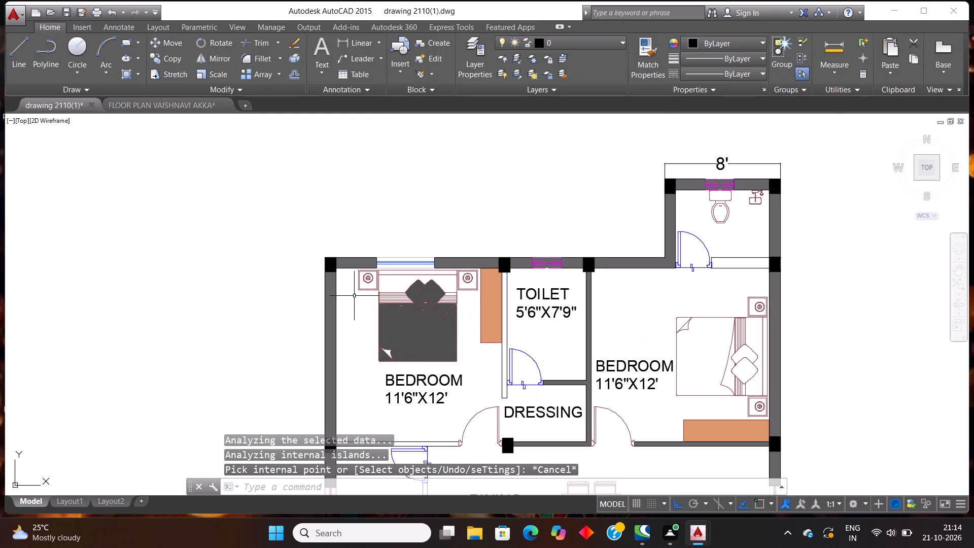
# Change the bed hatch colour to dark blue 41,49,137.
pyautogui.click(430, 333)
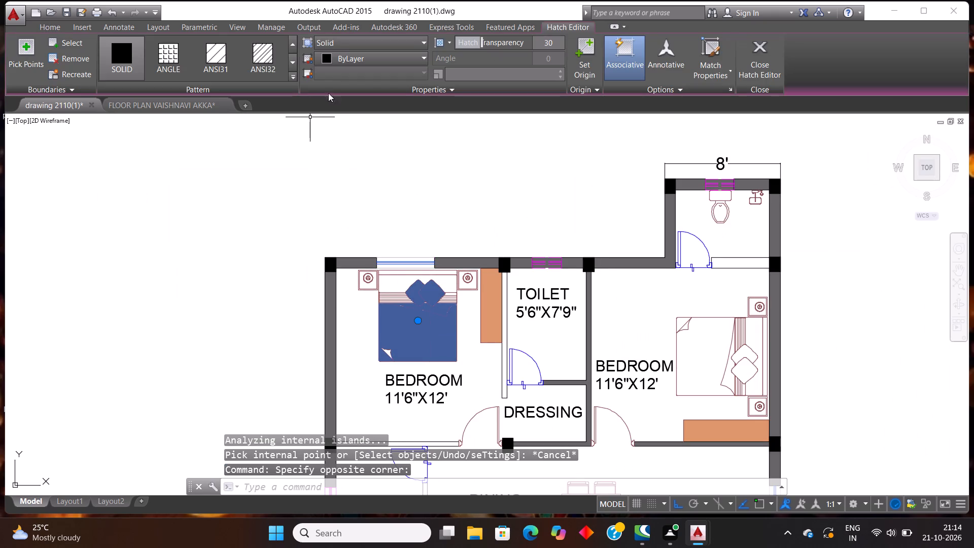
pyautogui.click(380, 57)
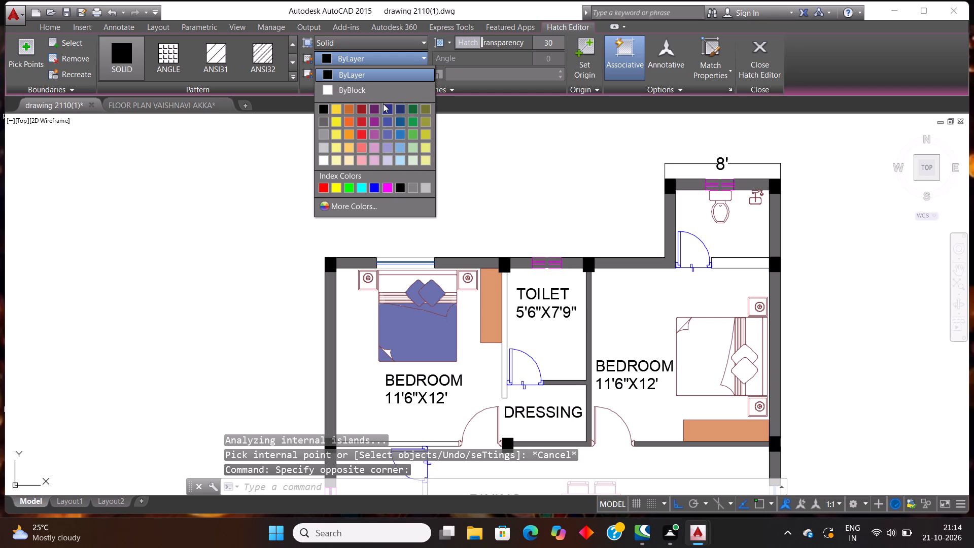
pyautogui.click(383, 104)
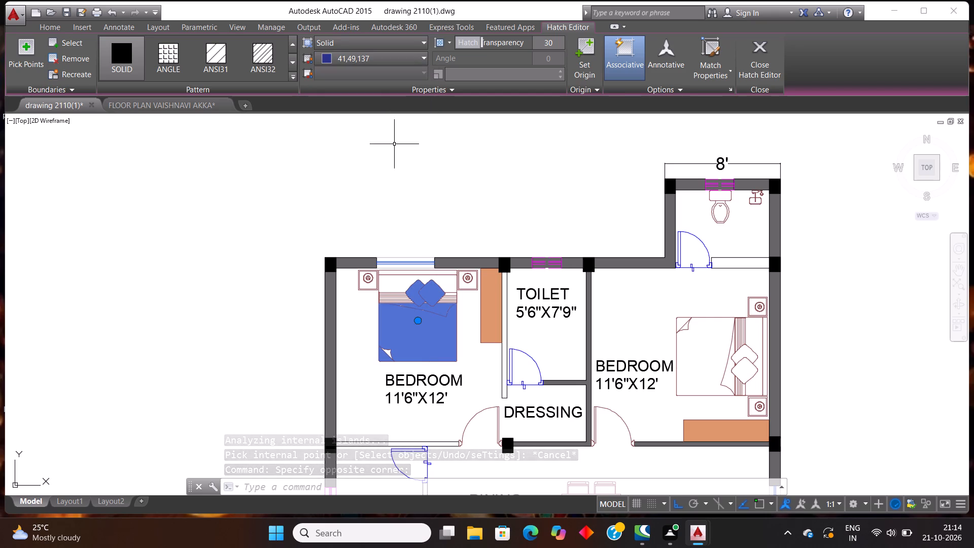
pyautogui.press('Escape')
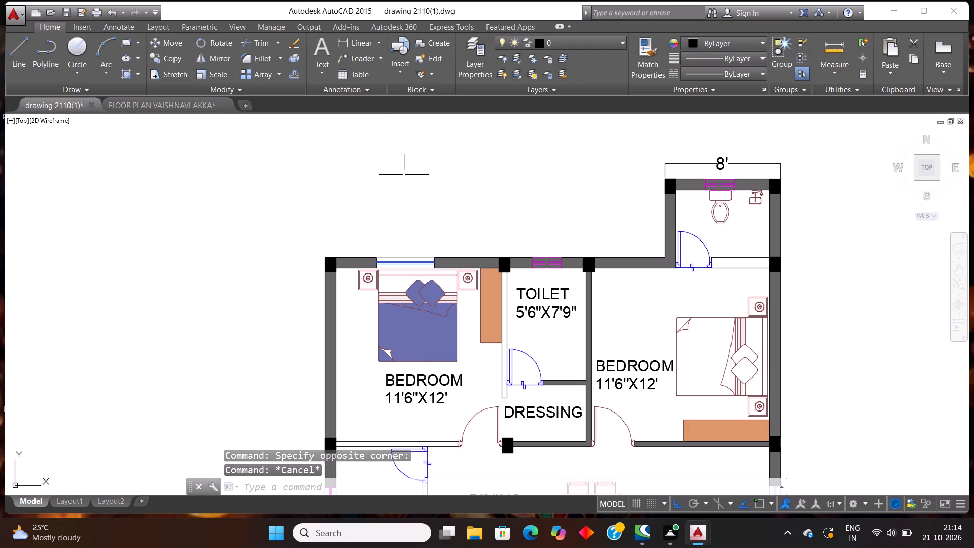
# Fill the blanket and its folded-back corner flap with solid hatch on the bed in the bedroom to the right of DRESSING.
pyautogui.scroll(-3, 414, 209)
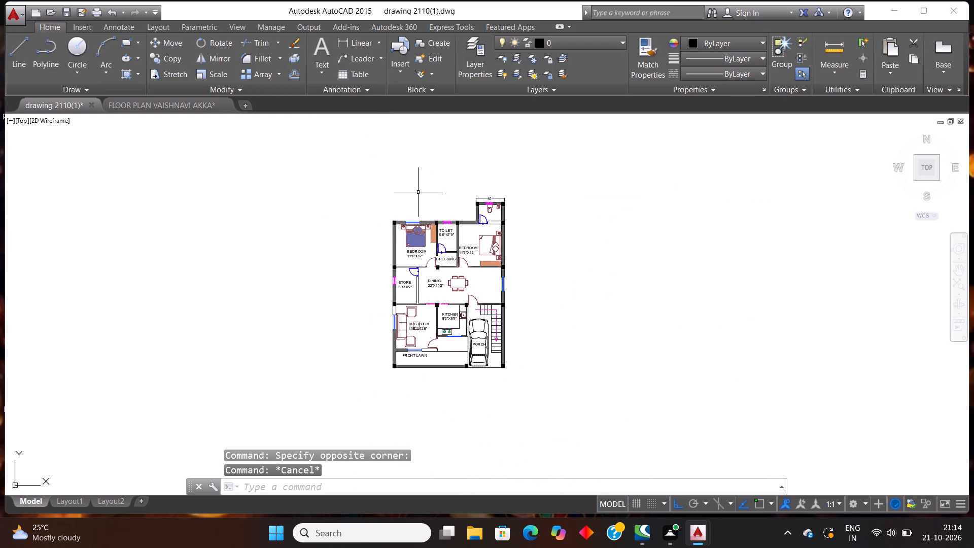
pyautogui.scroll(1, 418, 192)
pyautogui.scroll(1, 424, 245)
pyautogui.scroll(-1, 424, 245)
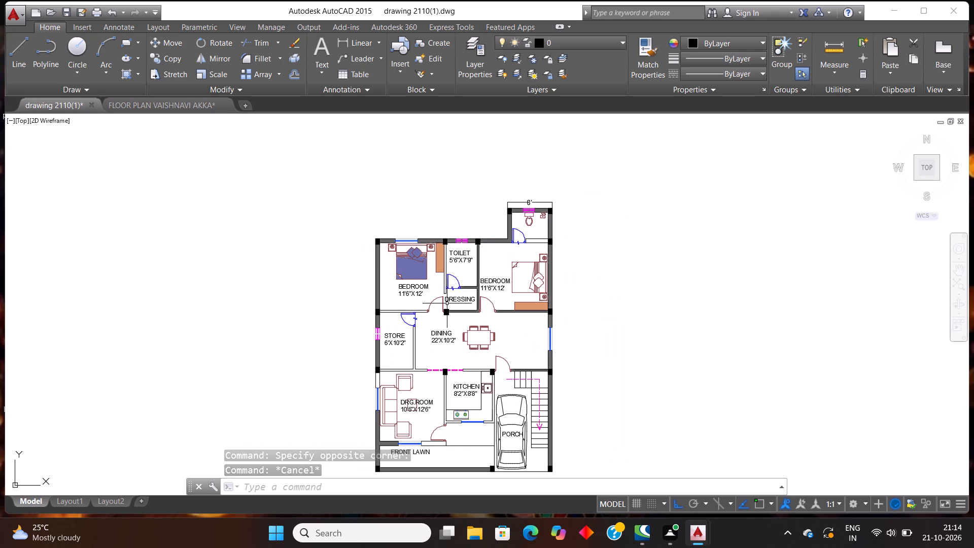
pyautogui.press('h')
pyautogui.press('Return')
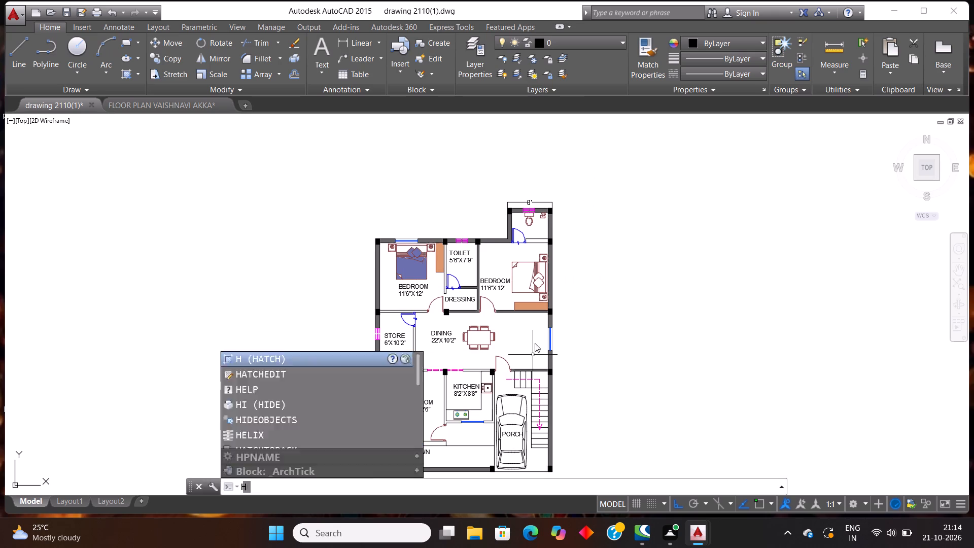
pyautogui.scroll(3, 539, 285)
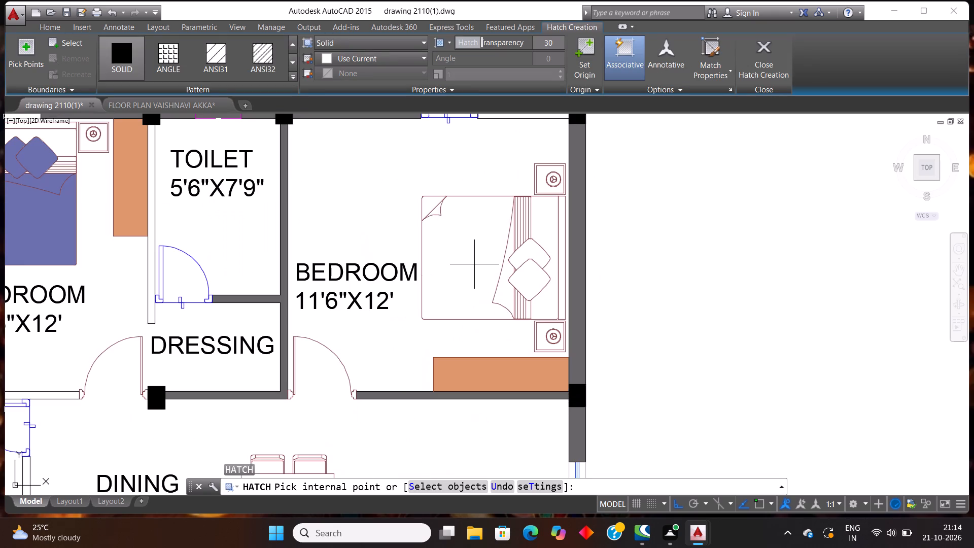
pyautogui.click(474, 264)
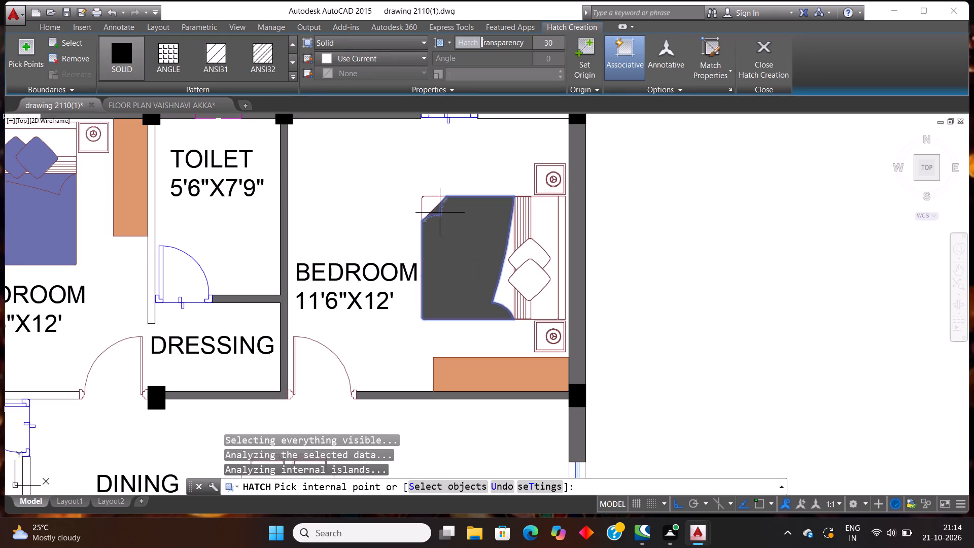
pyautogui.click(440, 213)
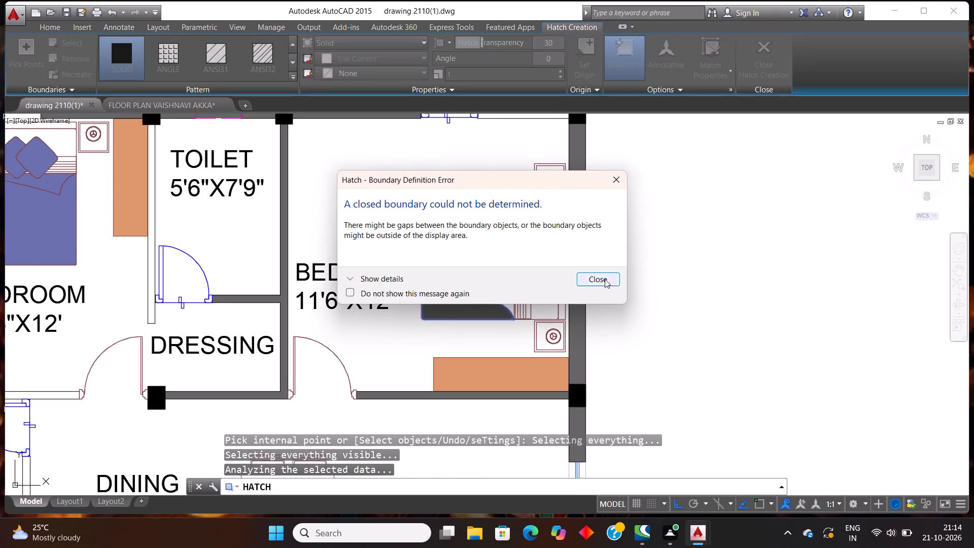
pyautogui.click(605, 279)
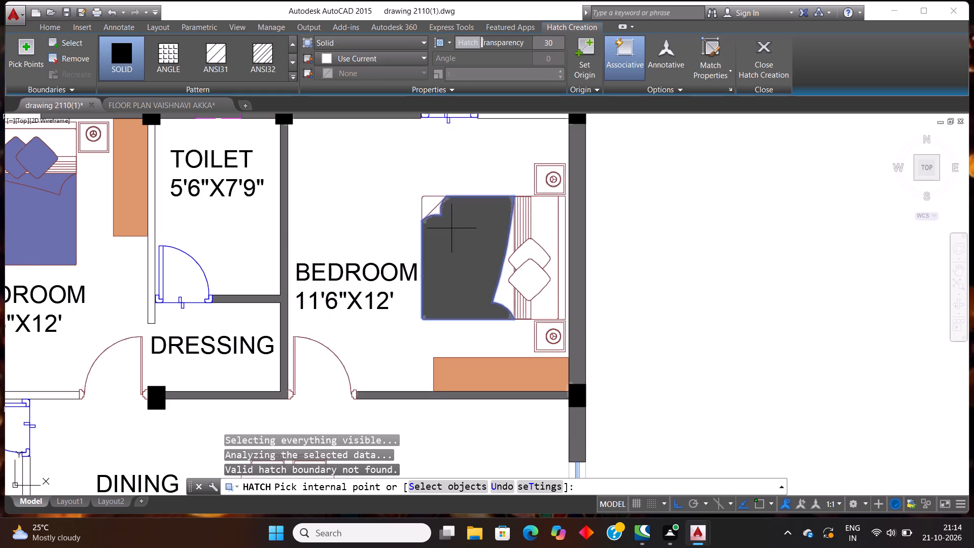
pyautogui.scroll(2, 464, 236)
pyautogui.scroll(2, 429, 195)
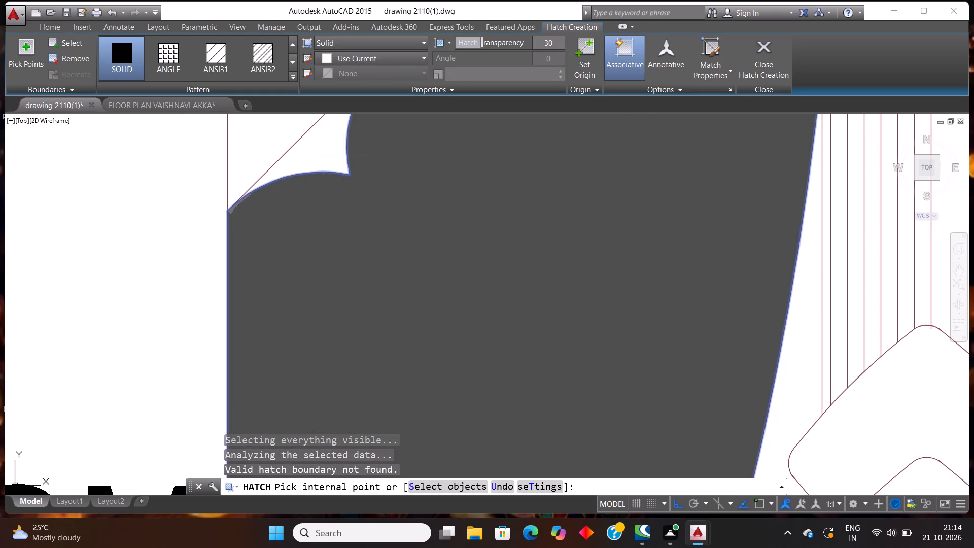
pyautogui.click(335, 161)
pyautogui.scroll(-4, 358, 199)
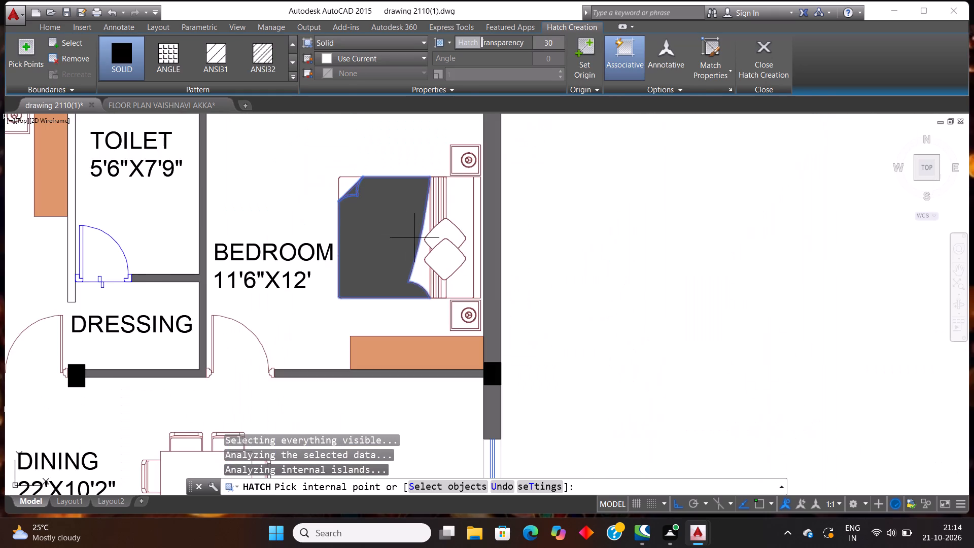
# Add both overlapping pillows of the same bed to the solid hatch.
pyautogui.scroll(2, 440, 262)
pyautogui.click(444, 269)
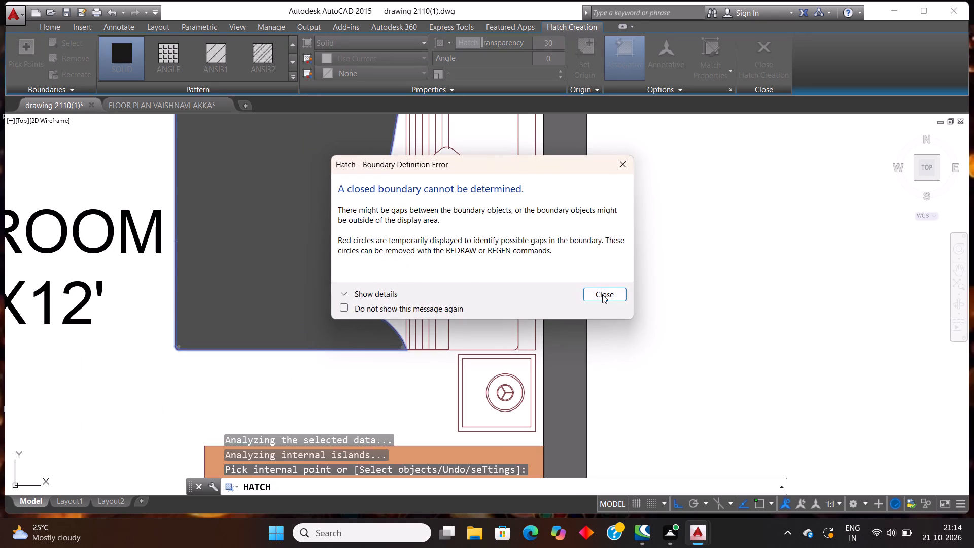
pyautogui.click(605, 294)
pyautogui.click(438, 238)
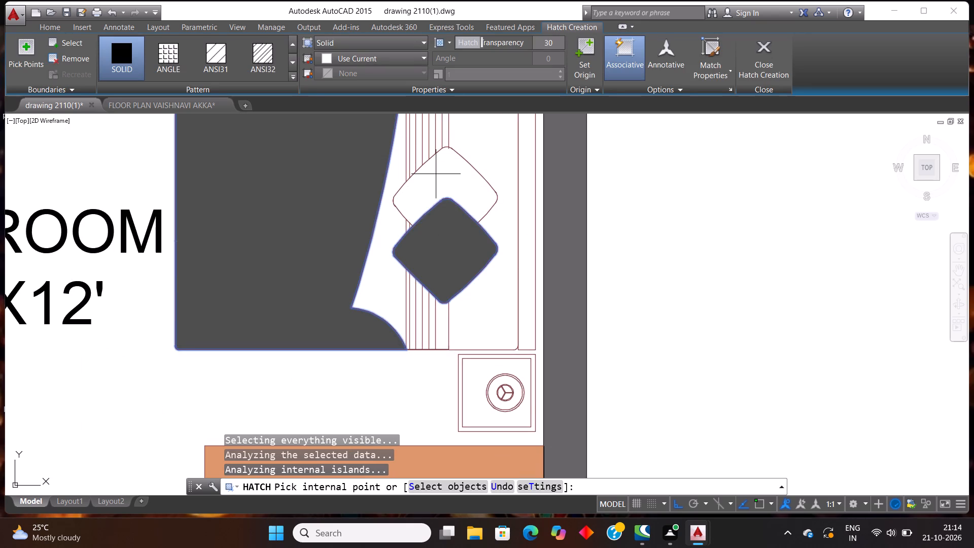
pyautogui.click(436, 172)
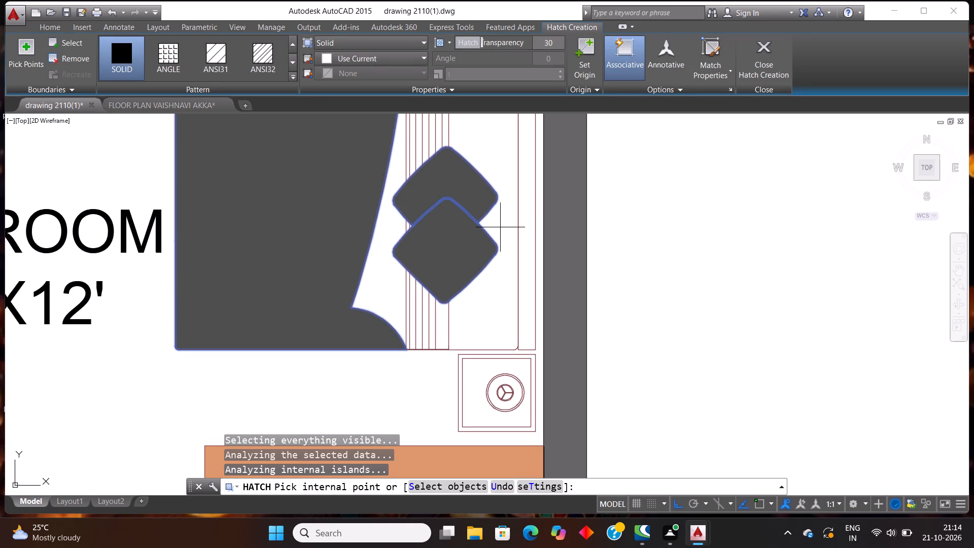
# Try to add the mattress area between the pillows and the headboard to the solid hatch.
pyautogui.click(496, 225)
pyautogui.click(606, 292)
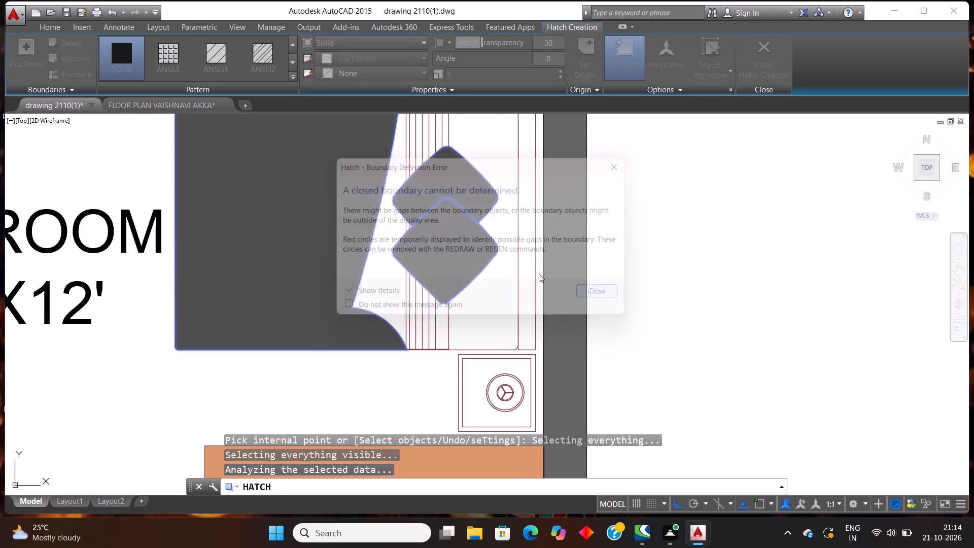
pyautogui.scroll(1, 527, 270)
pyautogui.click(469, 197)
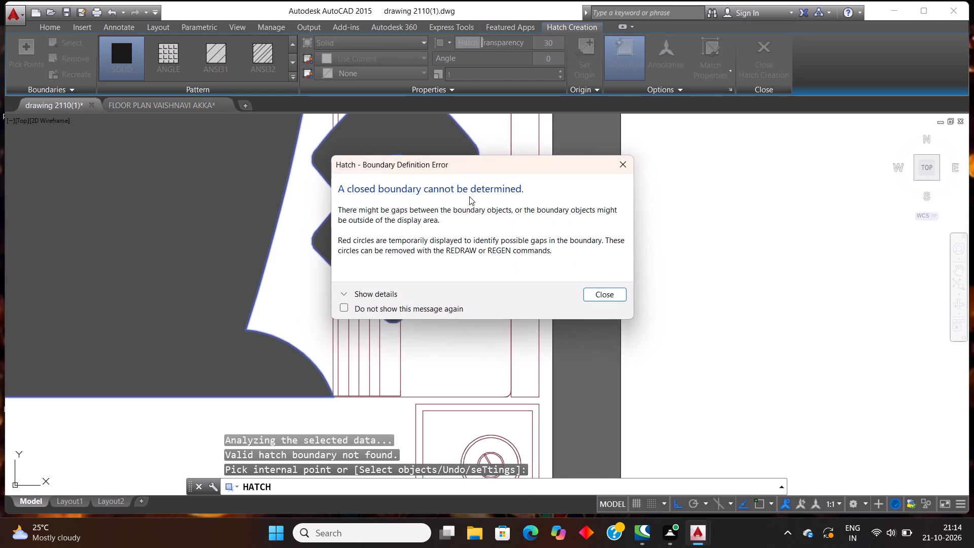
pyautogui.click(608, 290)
# Add the turned-down sheet strip between the blanket and the pillows to the hatch, and end the hatch command.
pyautogui.scroll(-3, 505, 292)
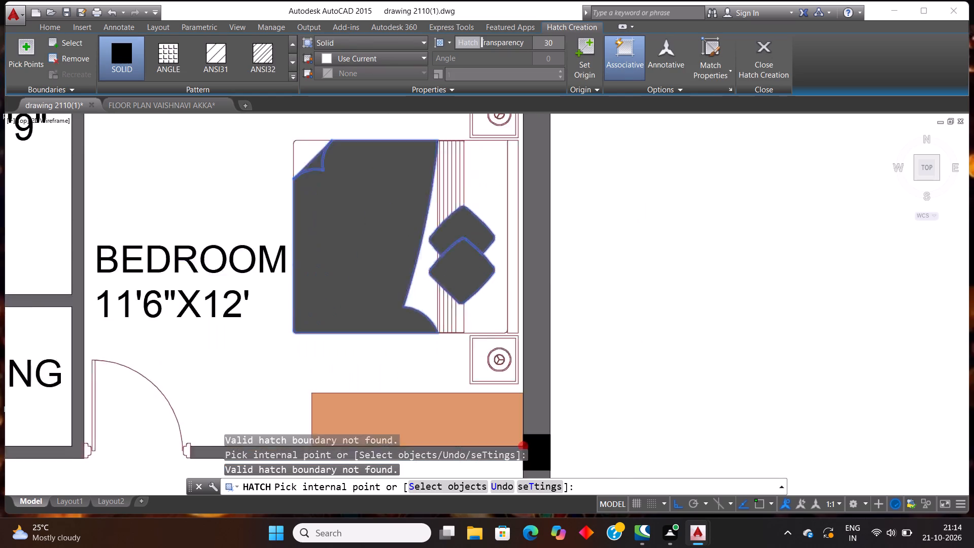
pyautogui.scroll(-4, 505, 292)
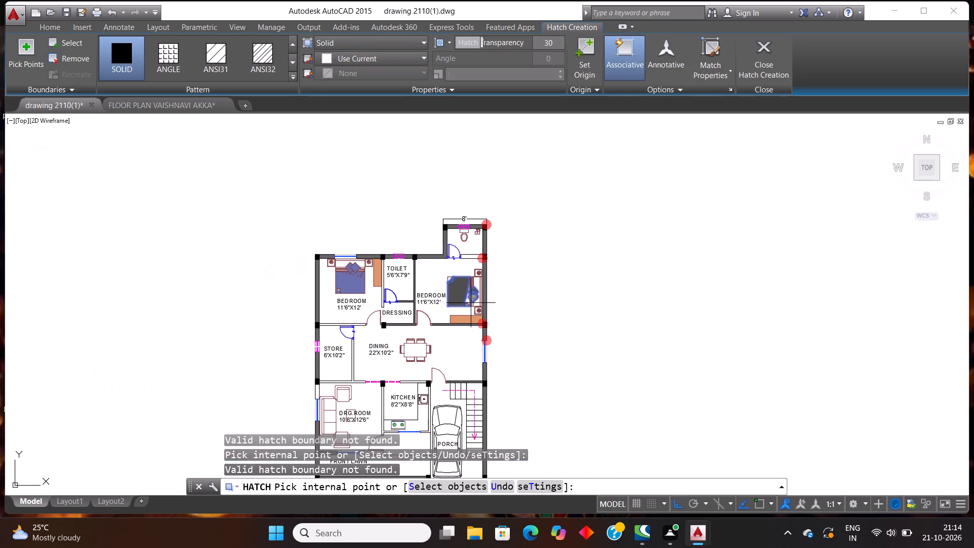
pyautogui.scroll(4, 471, 303)
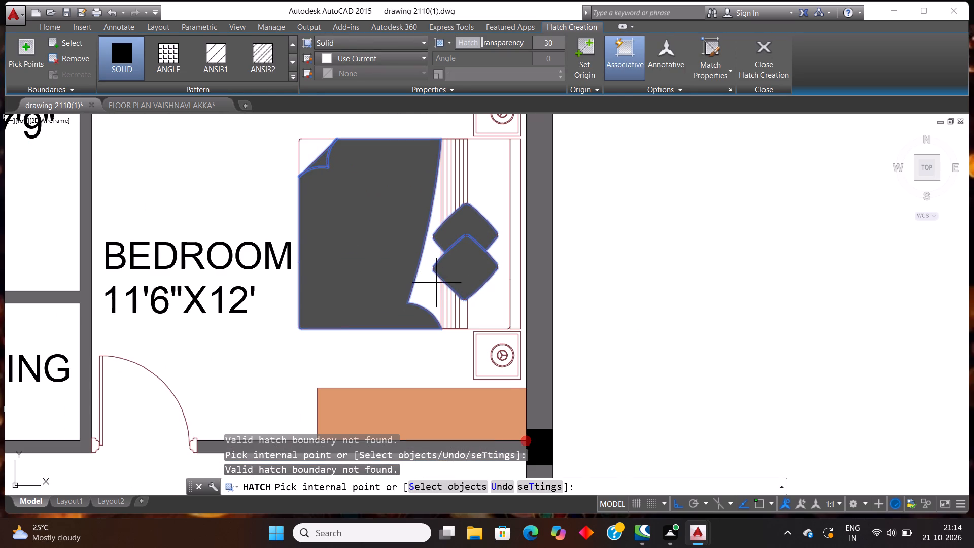
pyautogui.click(429, 290)
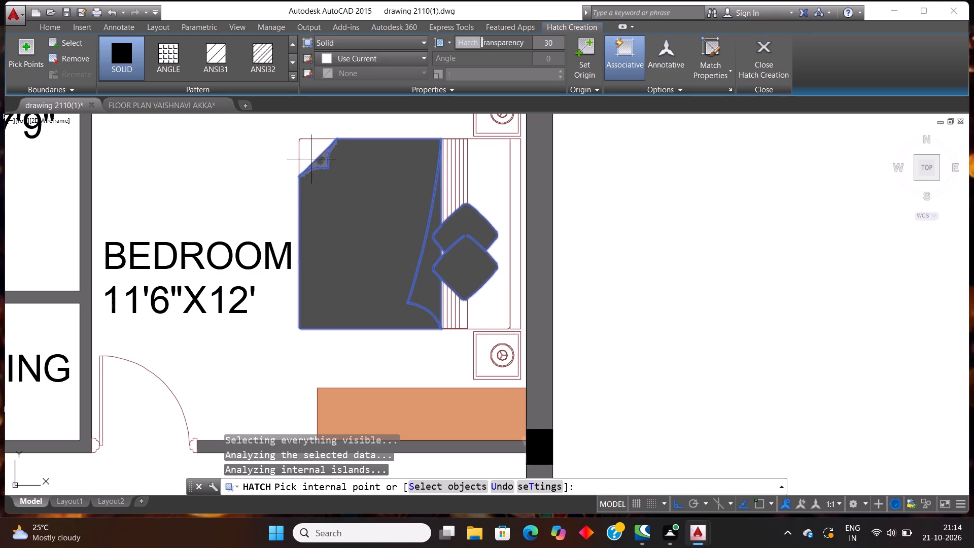
pyautogui.scroll(-4, 412, 282)
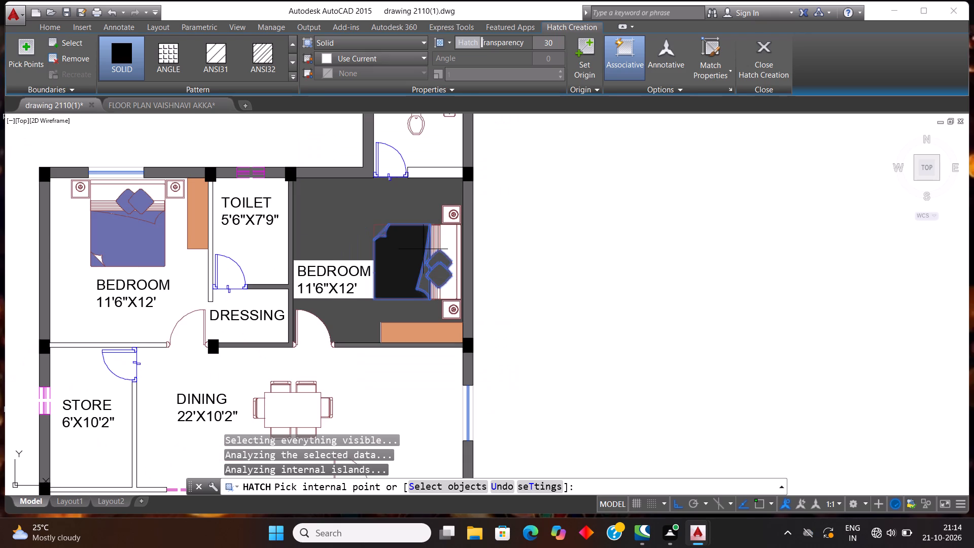
pyautogui.press('Escape')
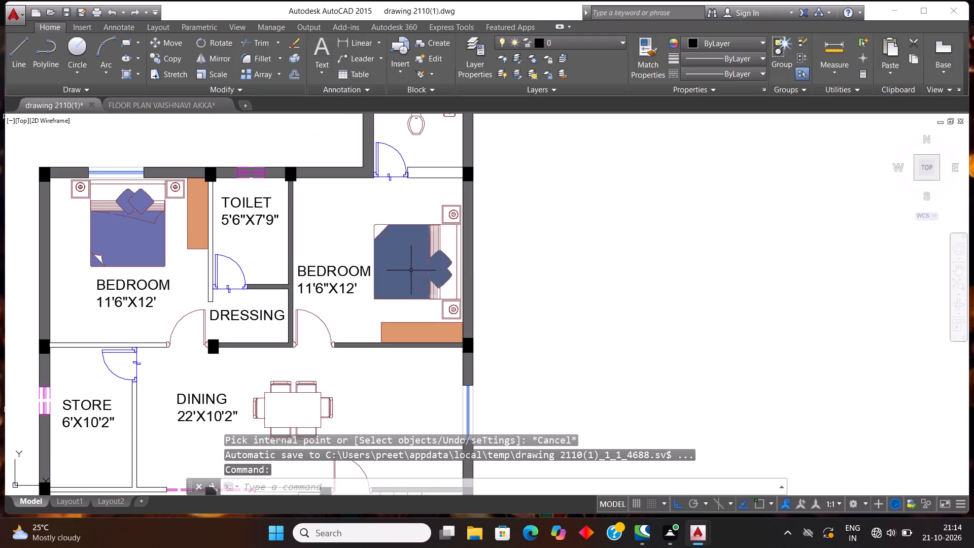
# Change this bed's hatch colour to dark blue 41,49,137.
pyautogui.click(408, 268)
pyautogui.click(347, 60)
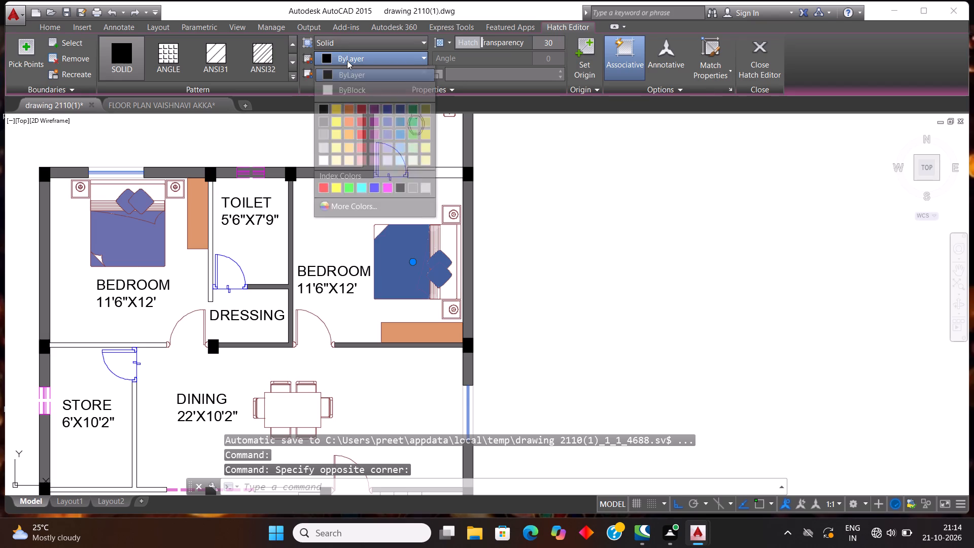
pyautogui.click(391, 107)
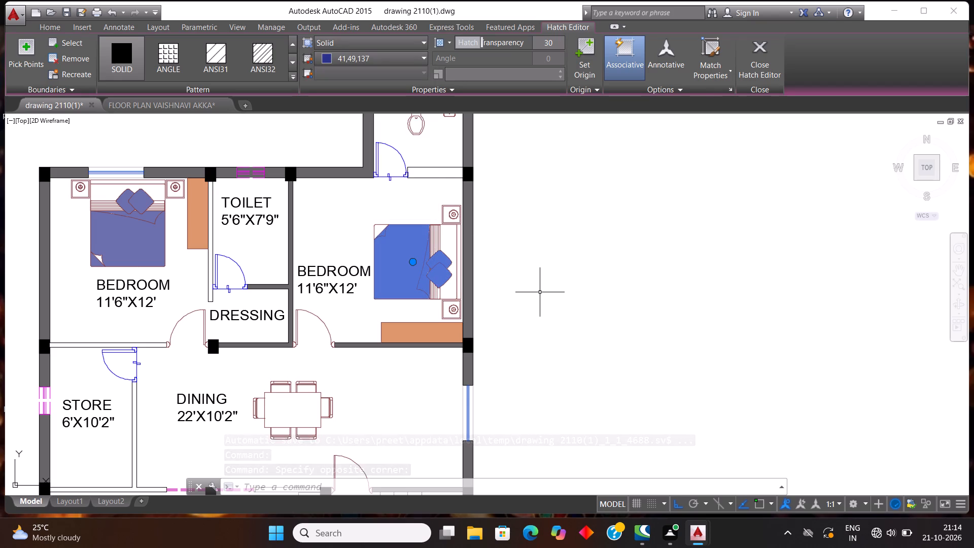
pyautogui.press('Escape')
# Start a solid hatch with transparency 50 and pick the floors of DINING, the bedroom to the right of TOILET, and TOILET.
pyautogui.scroll(-3, 540, 292)
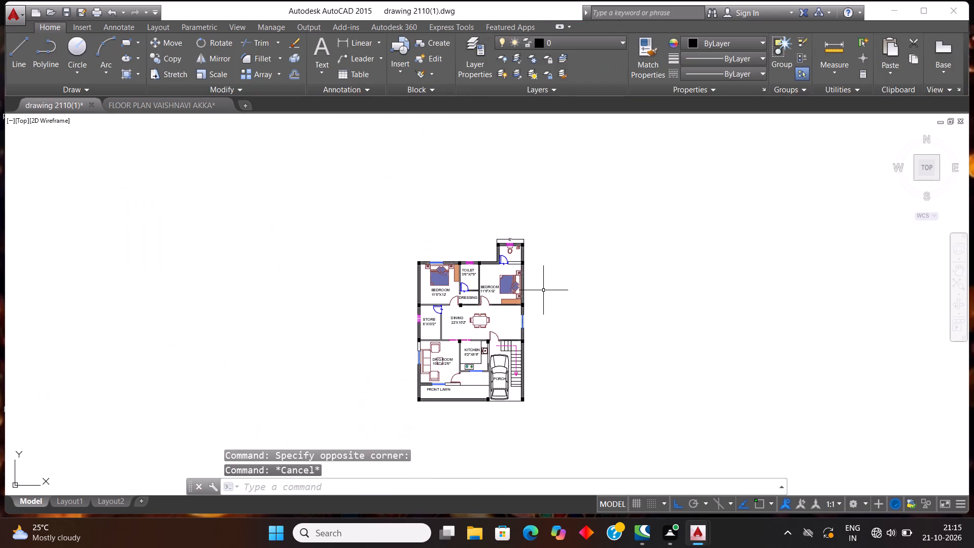
pyautogui.scroll(1, 537, 342)
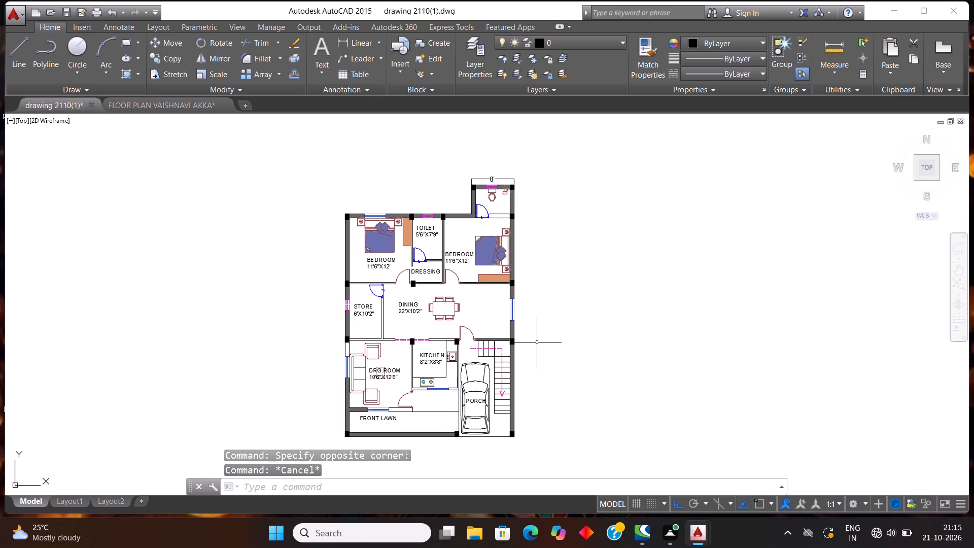
pyautogui.press('h')
pyautogui.press('Return')
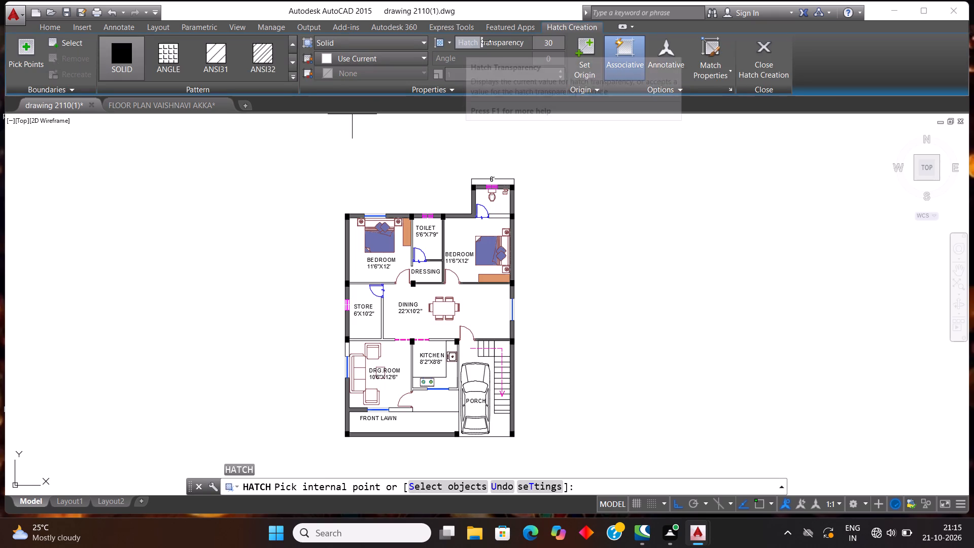
pyautogui.click(553, 46)
pyautogui.write('50')
pyautogui.press('Return')
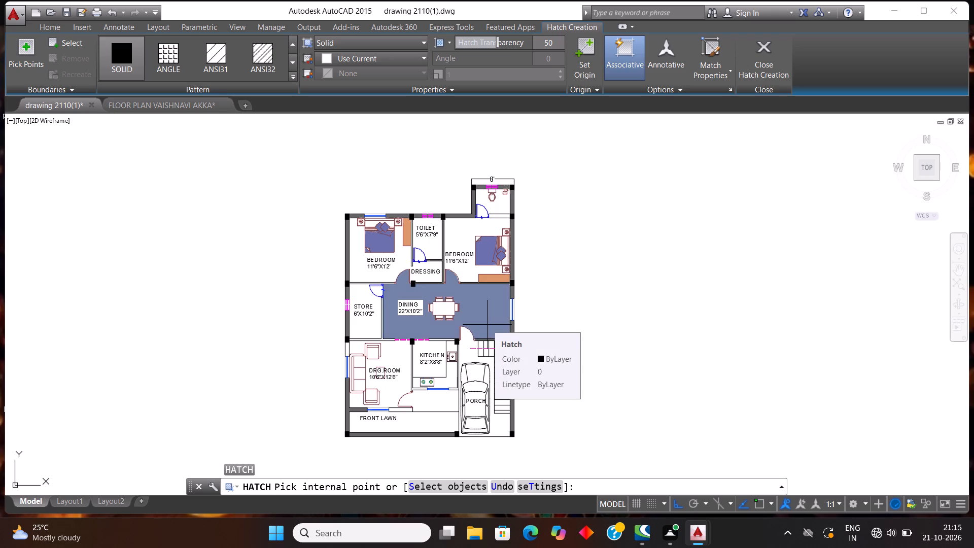
pyautogui.click(487, 325)
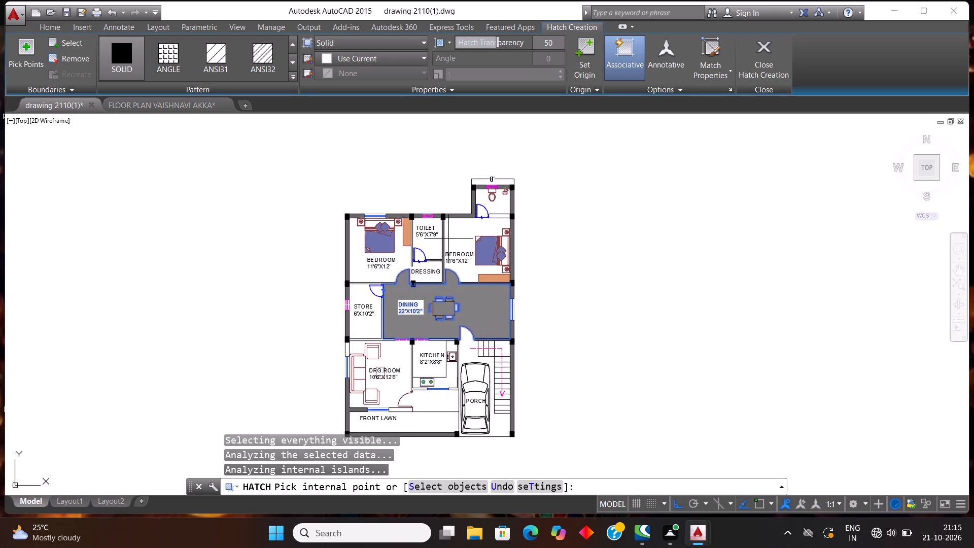
pyautogui.click(448, 236)
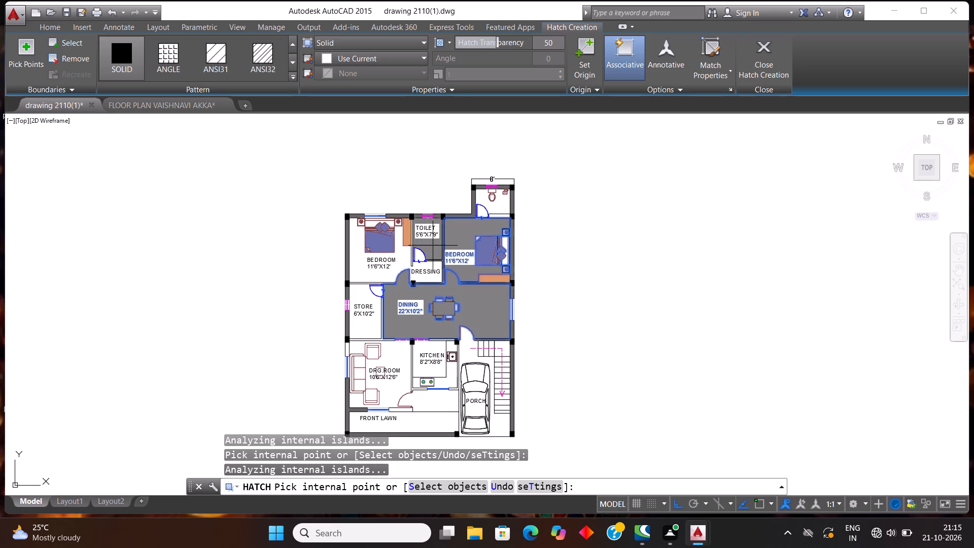
pyautogui.click(433, 246)
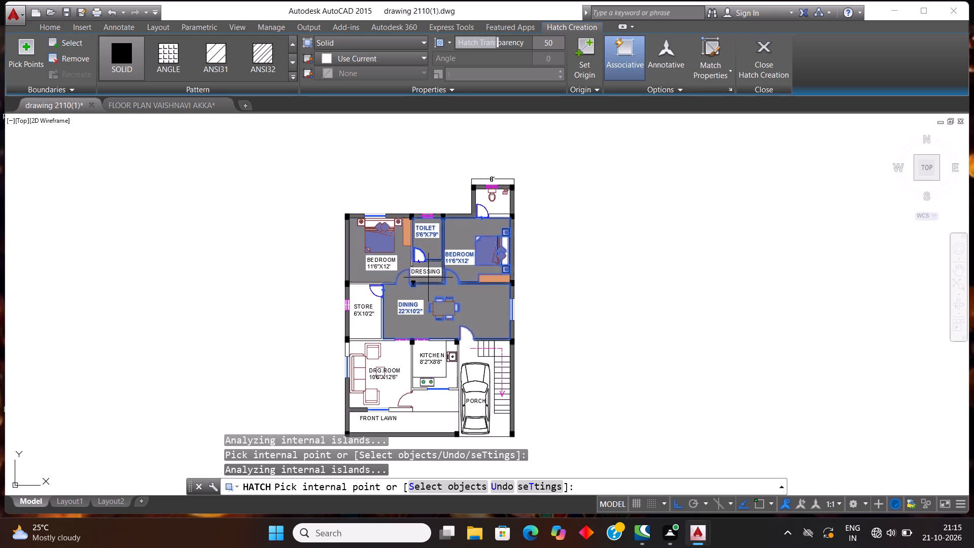
# Add the floors of DRESSING with its adjoining bedroom, STORE, DRG.ROOM, the passage below KITCHEN and PORCH to the hatch, and end the command.
pyautogui.click(428, 278)
pyautogui.click(371, 327)
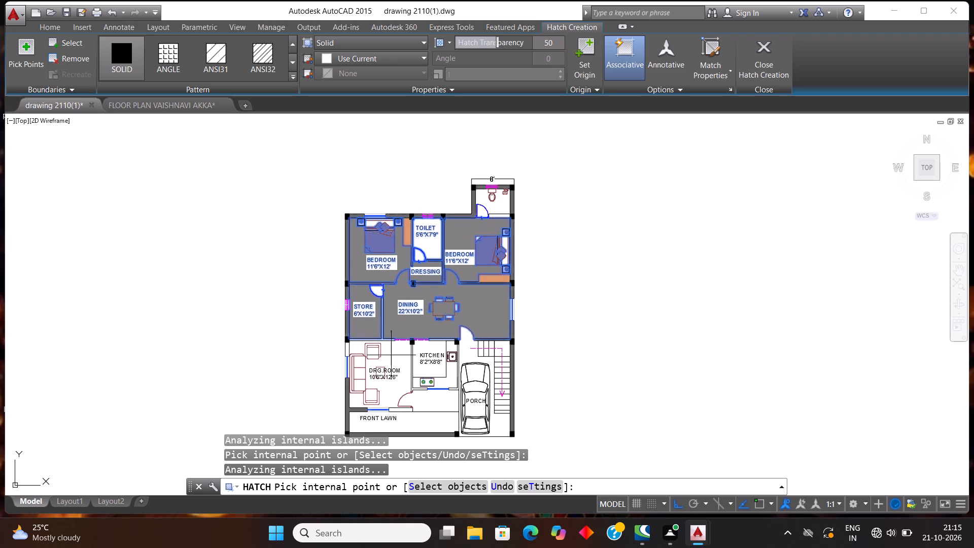
pyautogui.click(392, 356)
pyautogui.click(443, 405)
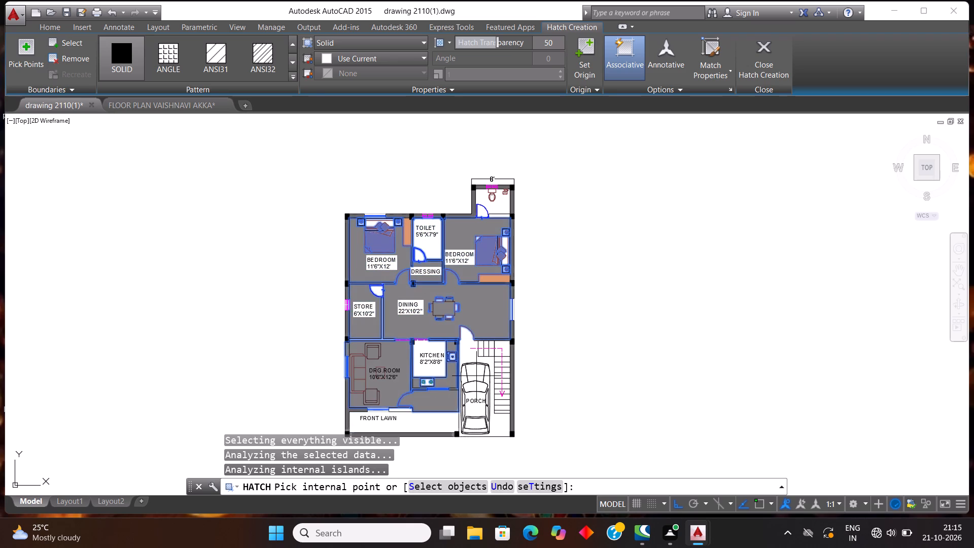
pyautogui.click(471, 354)
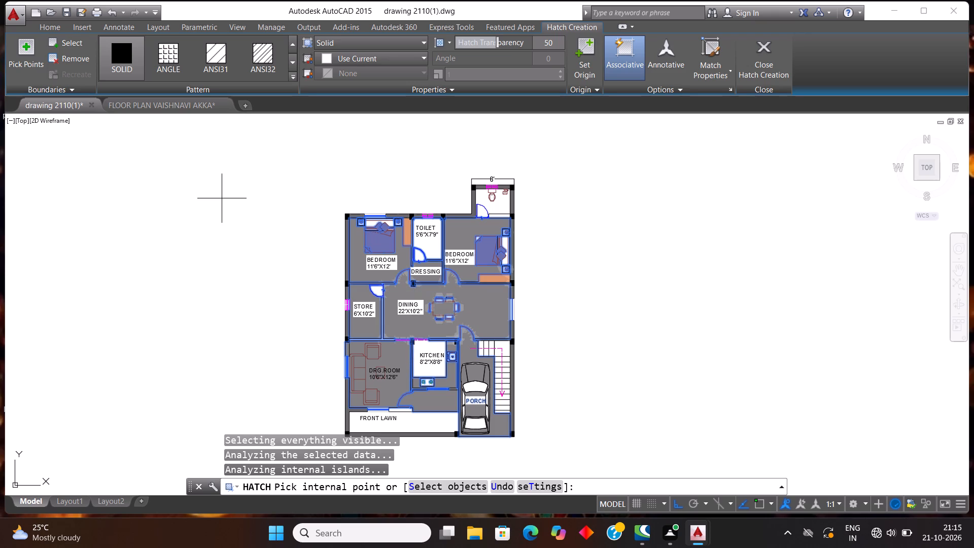
pyautogui.press('Escape')
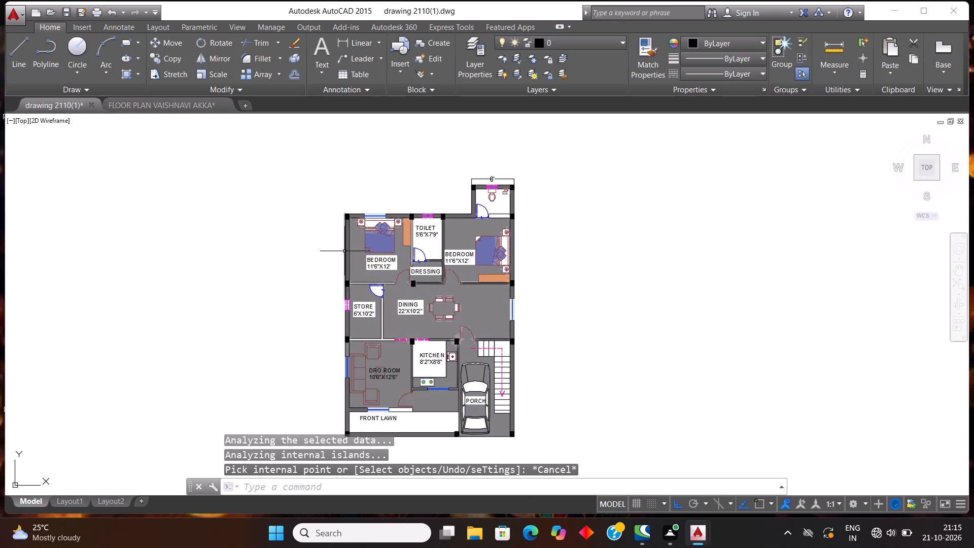
# Change the room floors' hatch colour to pale green 215,235,210.
pyautogui.click(366, 280)
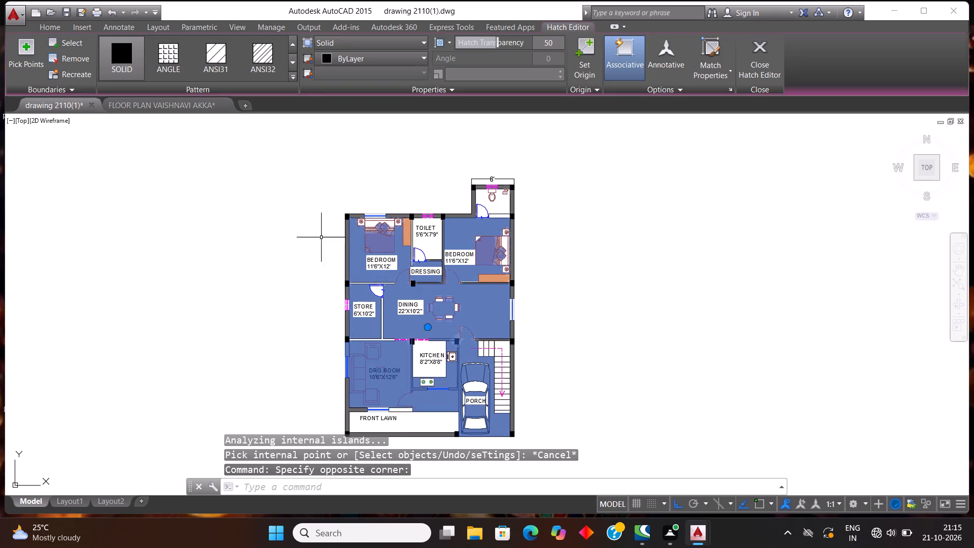
pyautogui.click(357, 52)
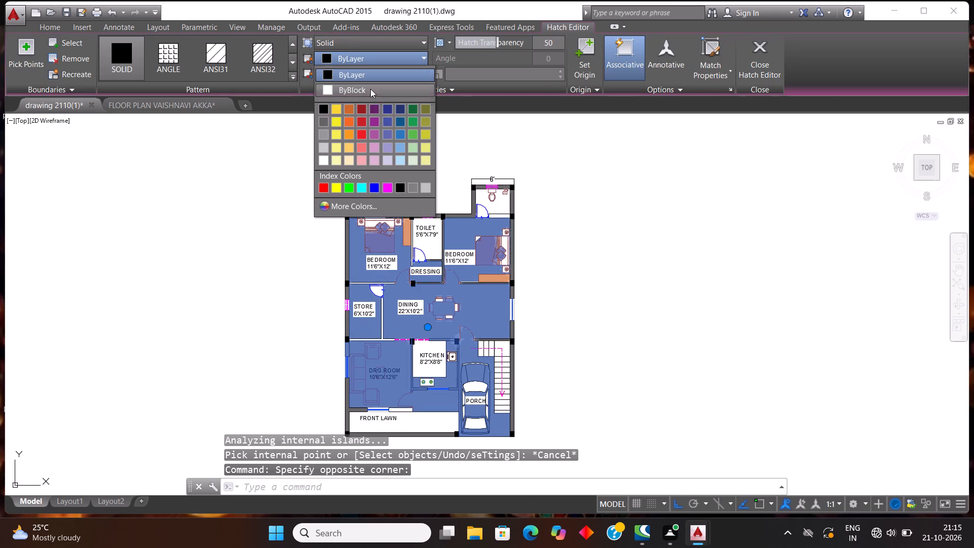
pyautogui.click(414, 162)
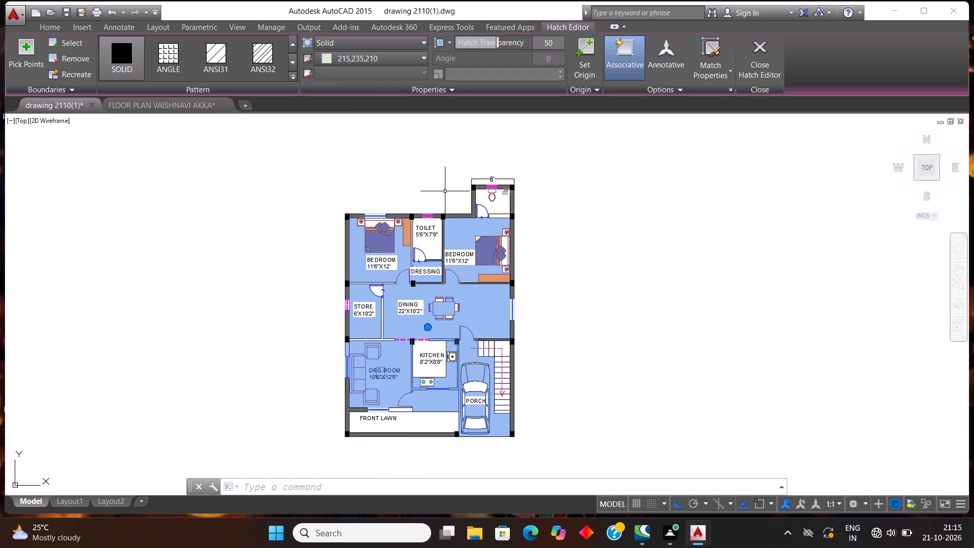
pyautogui.press('Escape')
pyautogui.scroll(-1, 445, 191)
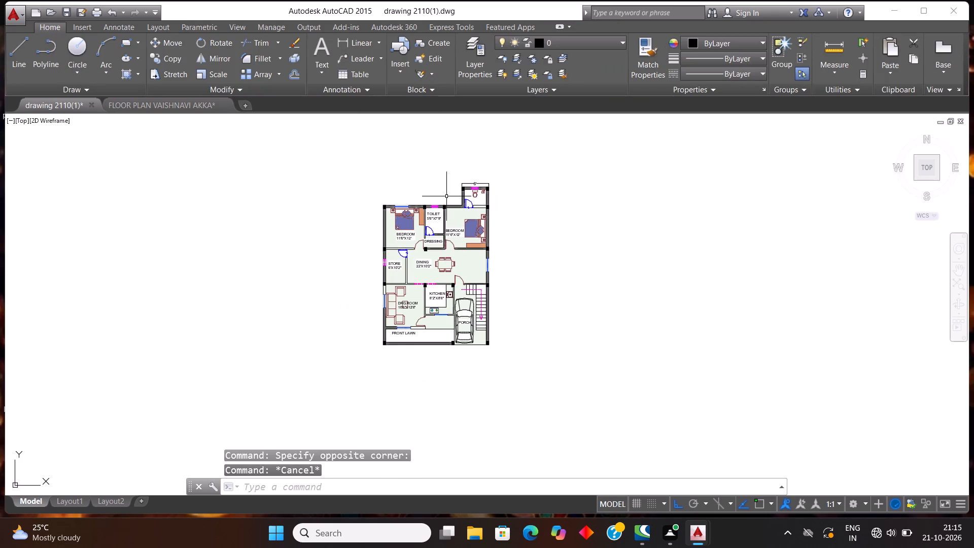
pyautogui.scroll(1, 446, 197)
# Start a new hatch and compare the CROSS, DOTS and GOST_GLASS patterns as previews over FRONT LAWN.
pyautogui.press('h')
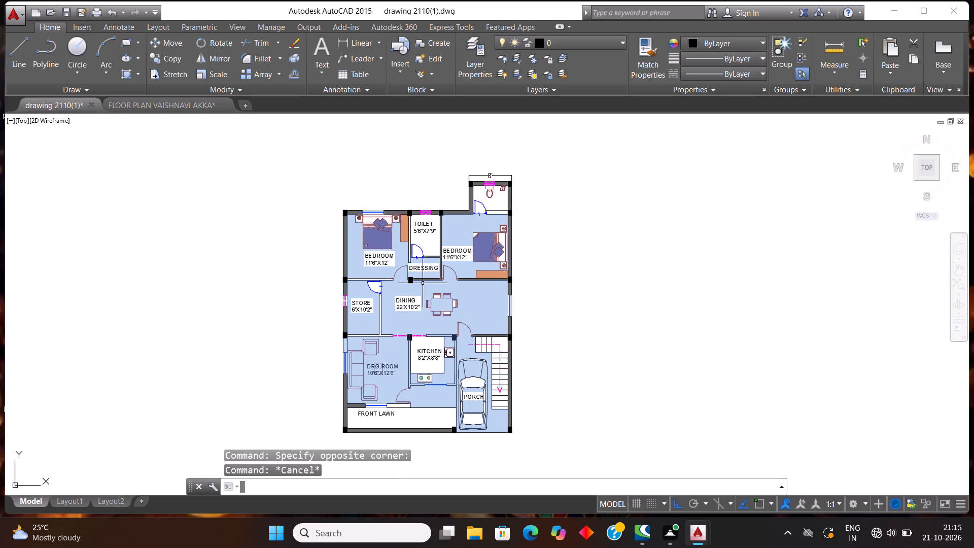
pyautogui.press('Return')
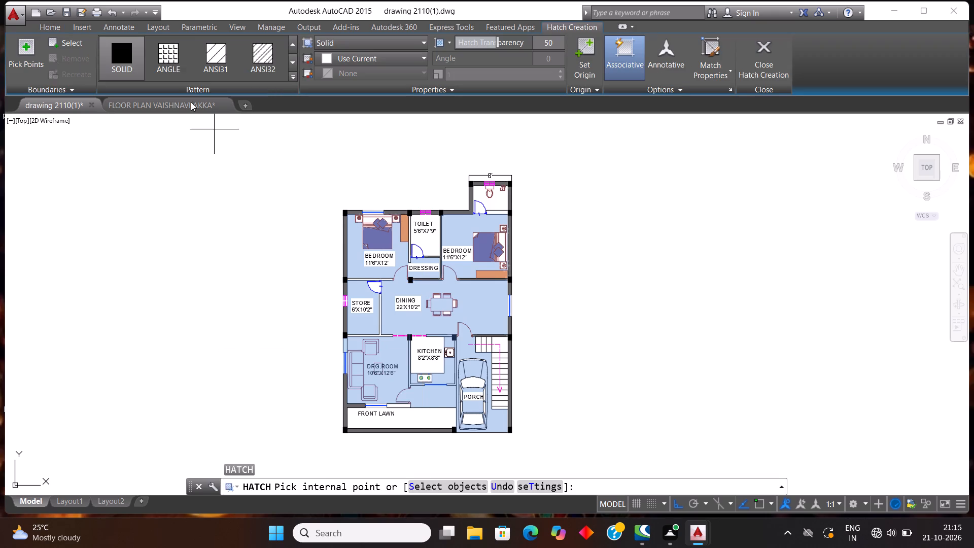
pyautogui.scroll(-1, 262, 72)
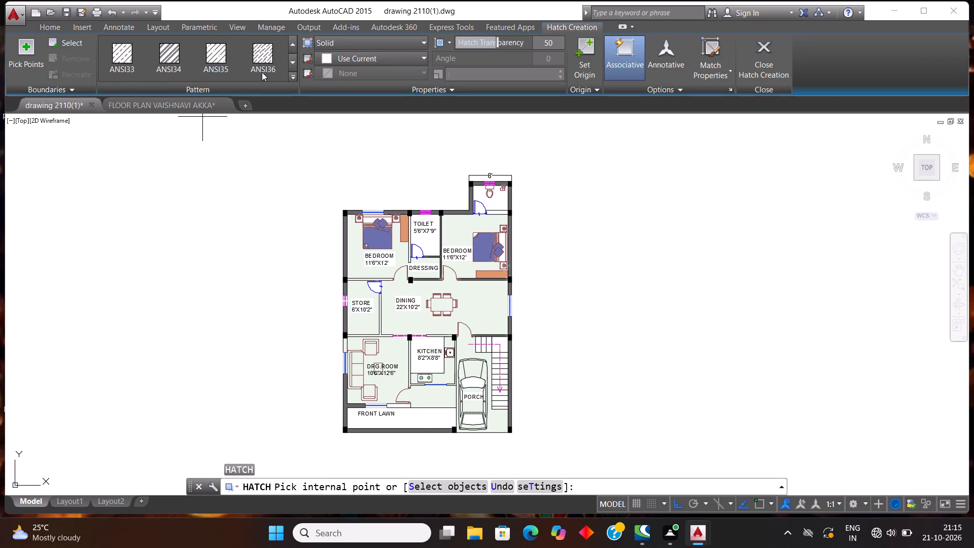
pyautogui.scroll(-3, 262, 72)
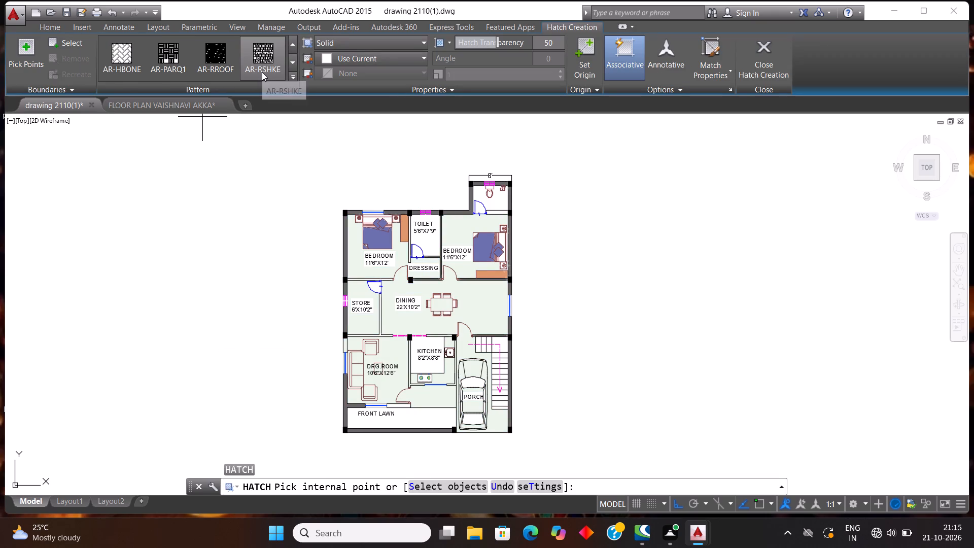
pyautogui.scroll(-2, 262, 72)
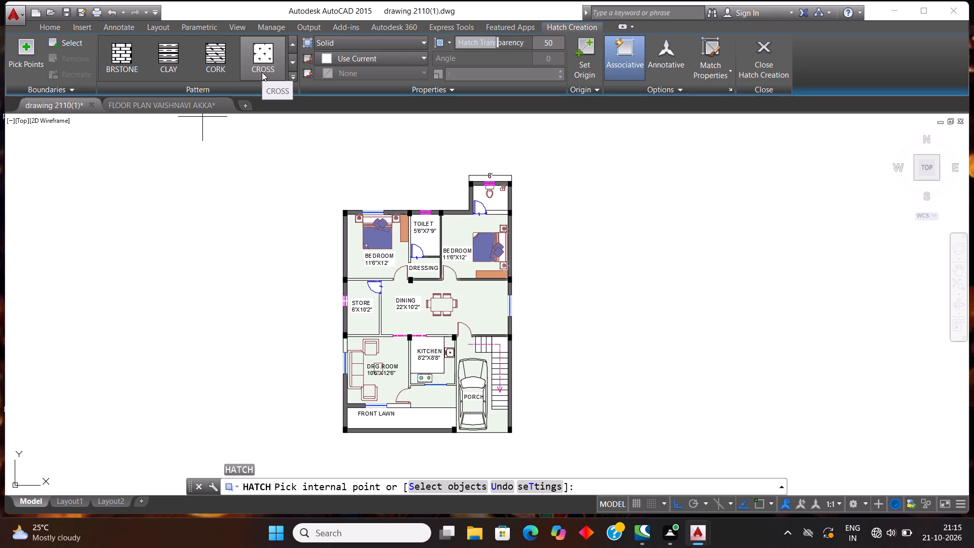
pyautogui.click(264, 62)
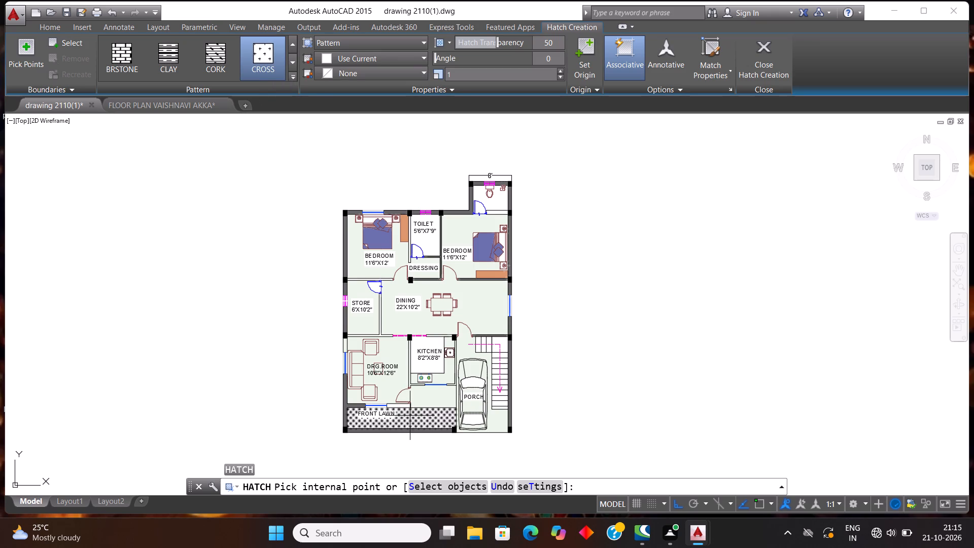
pyautogui.scroll(-1, 215, 75)
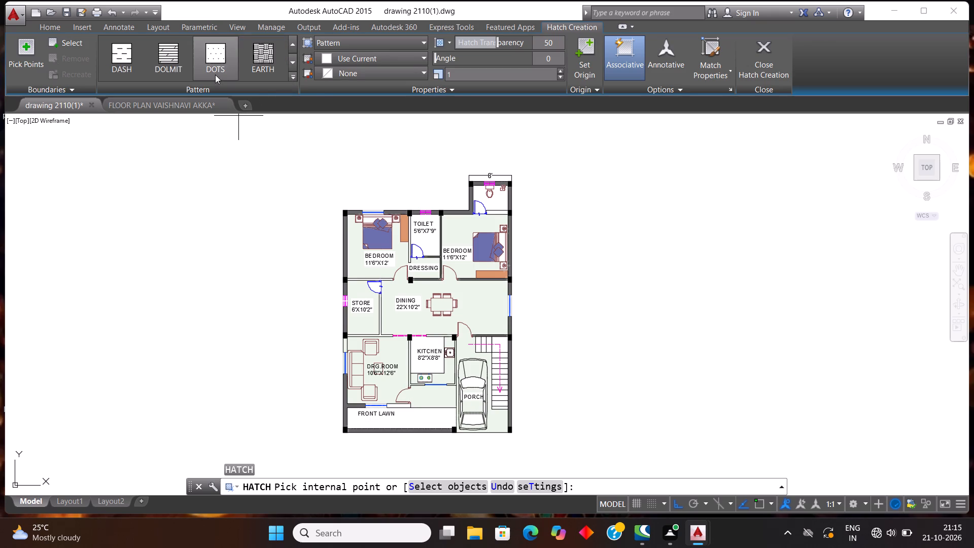
pyautogui.click(215, 52)
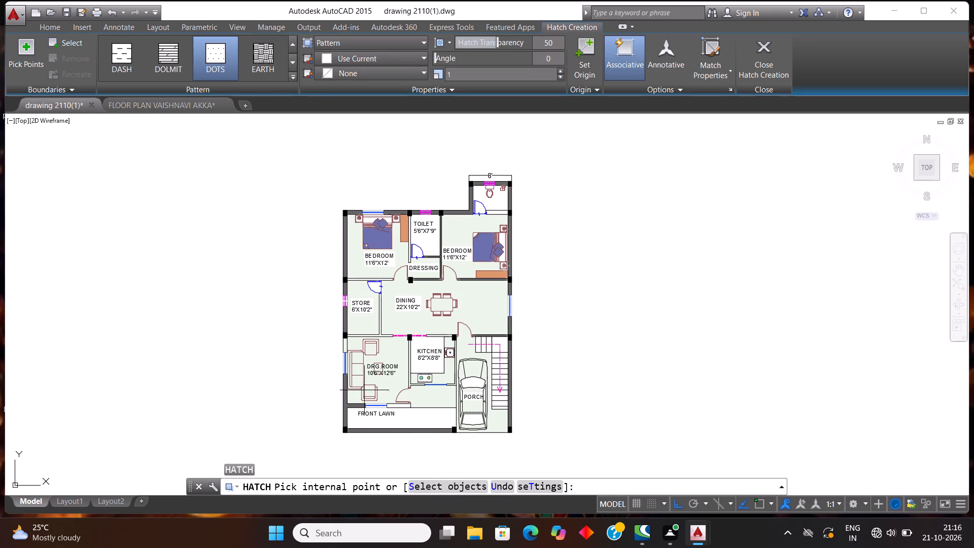
pyautogui.scroll(-1, 245, 63)
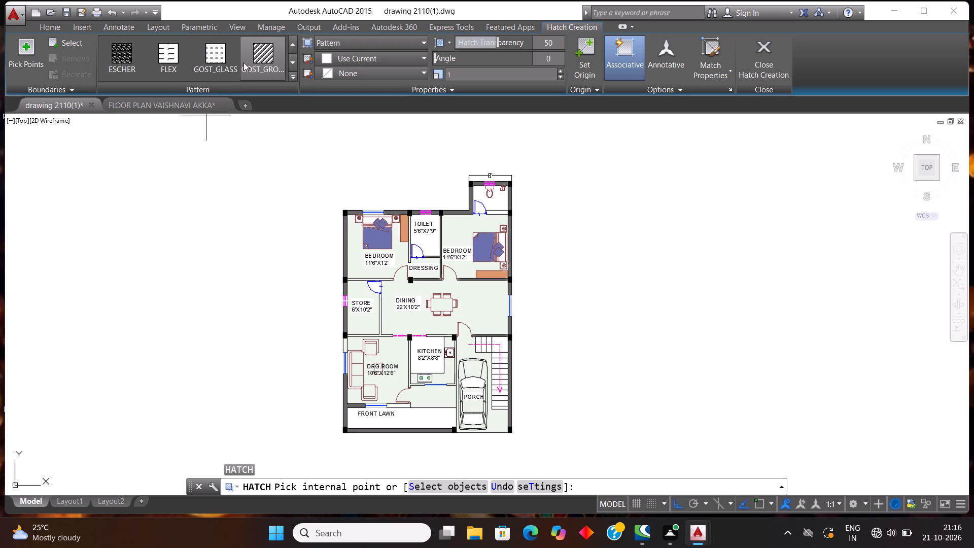
pyautogui.scroll(-1, 242, 63)
pyautogui.scroll(1, 242, 63)
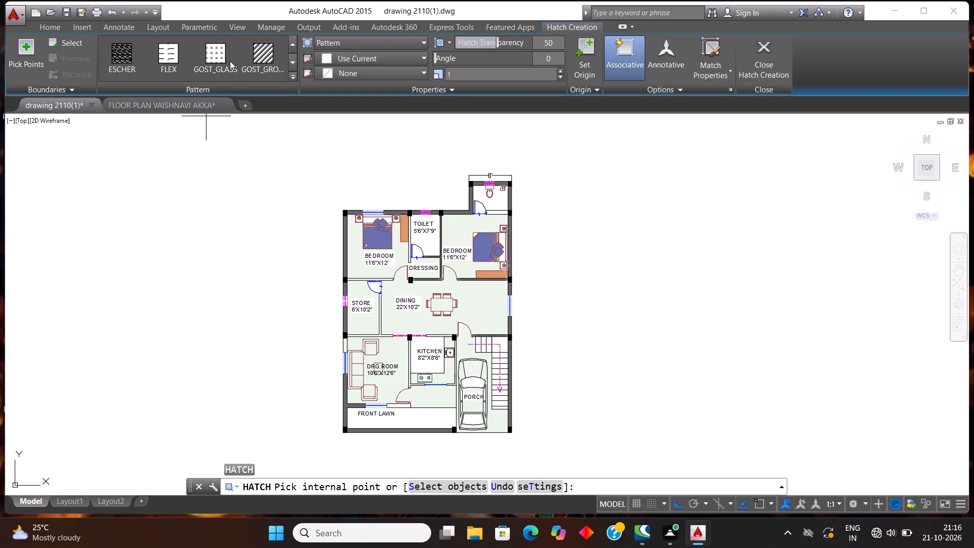
pyautogui.click(224, 61)
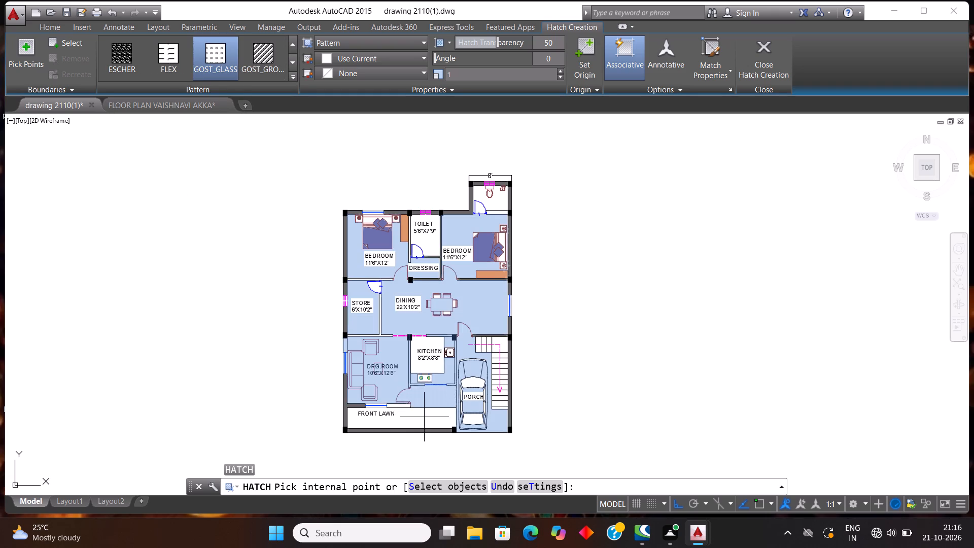
pyautogui.scroll(-1, 221, 67)
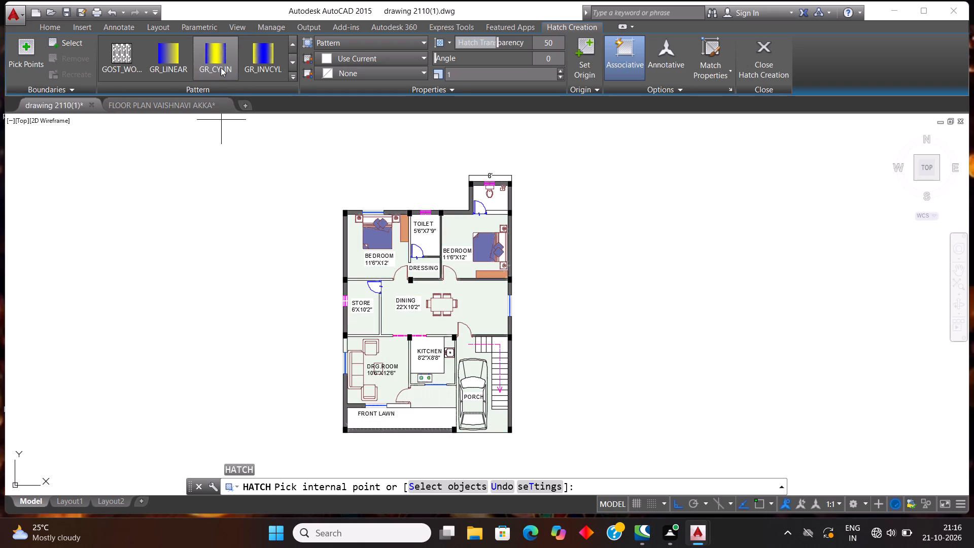
pyautogui.scroll(-1, 221, 67)
pyautogui.scroll(3, 221, 67)
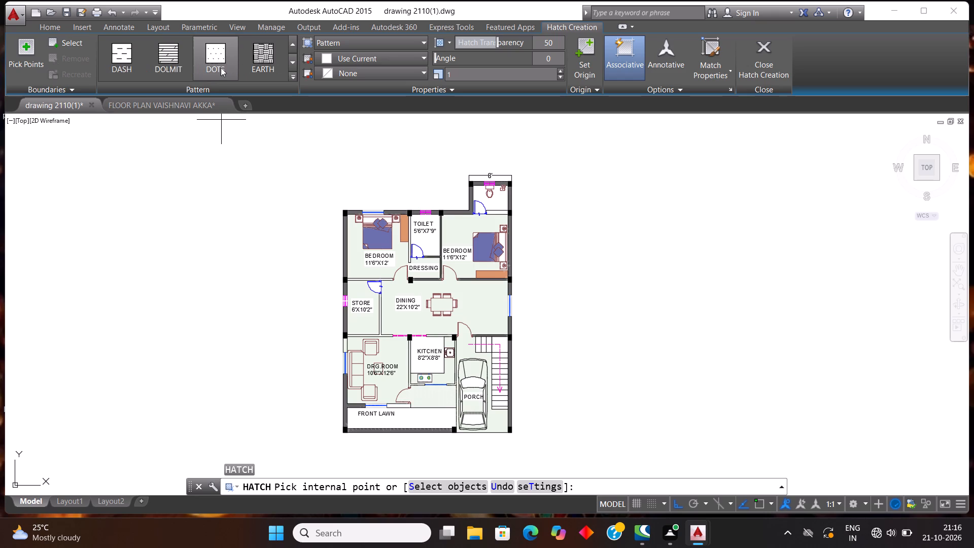
pyautogui.scroll(1, 221, 67)
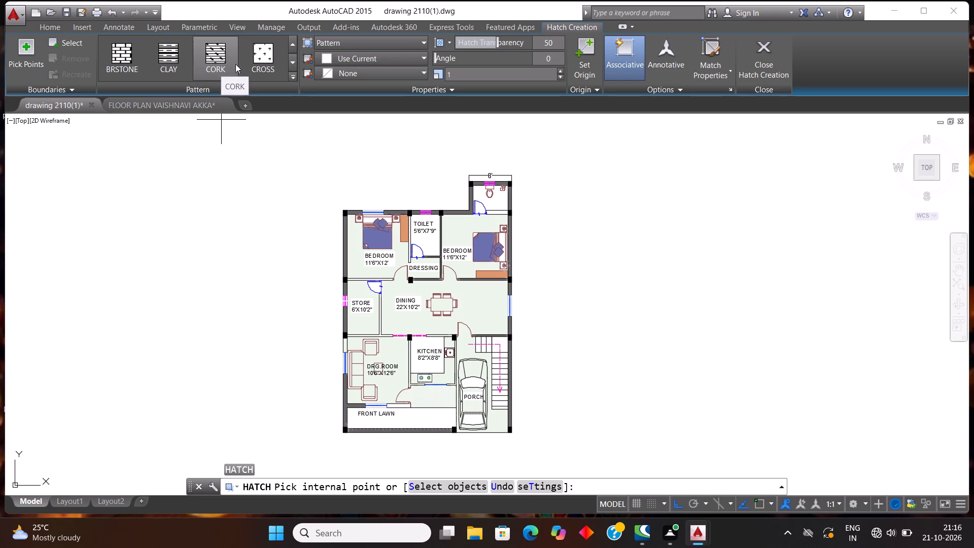
pyautogui.click(260, 55)
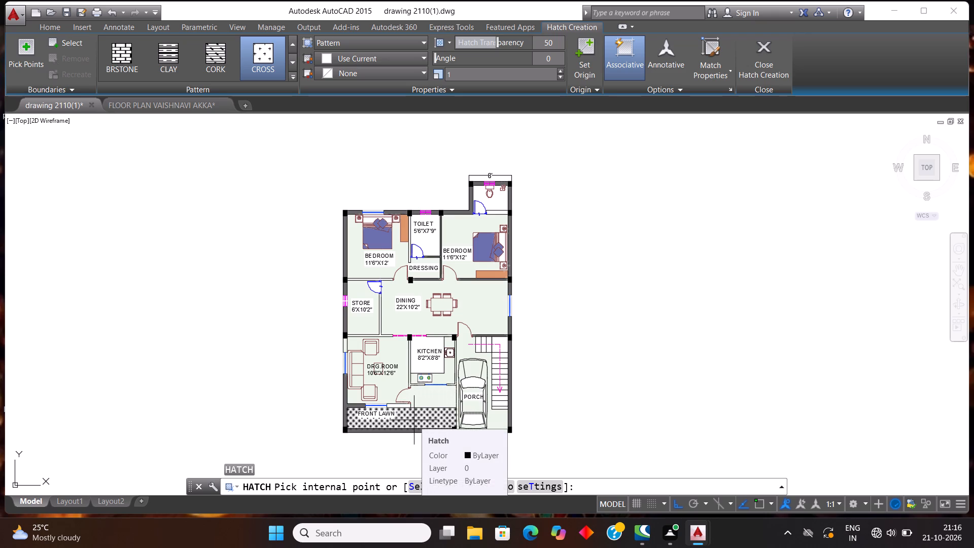
# Look through the other available hatch patterns for one that suits FRONT LAWN.
pyautogui.scroll(2, 255, 56)
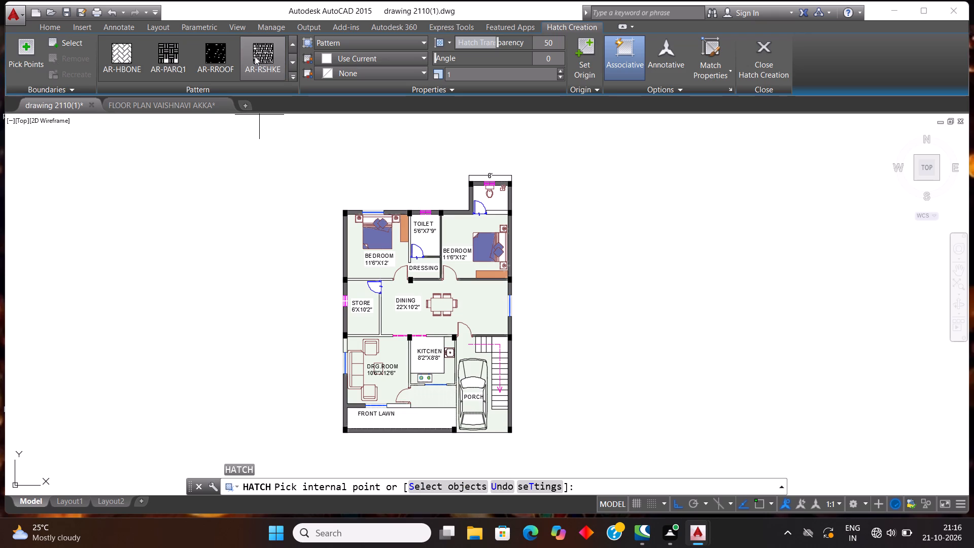
pyautogui.scroll(2, 255, 56)
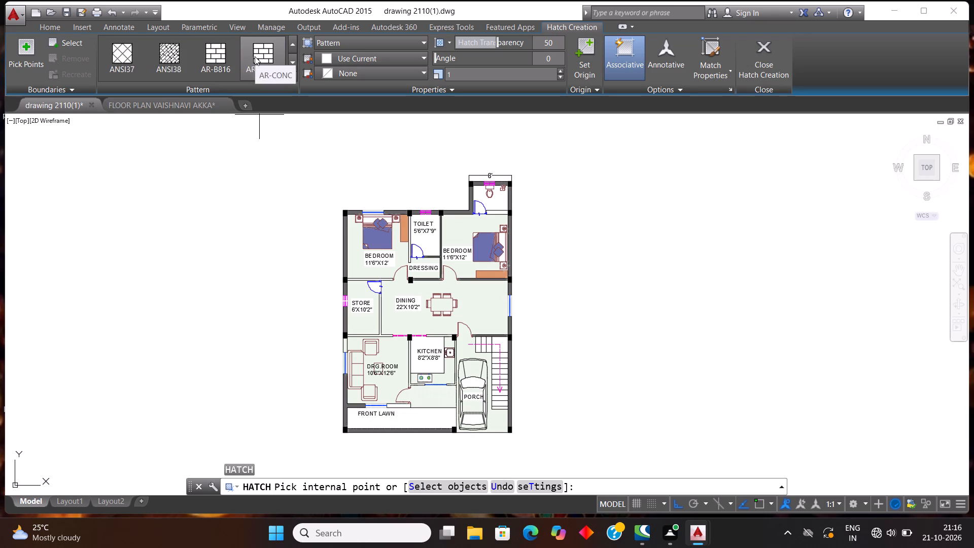
pyautogui.scroll(2, 255, 56)
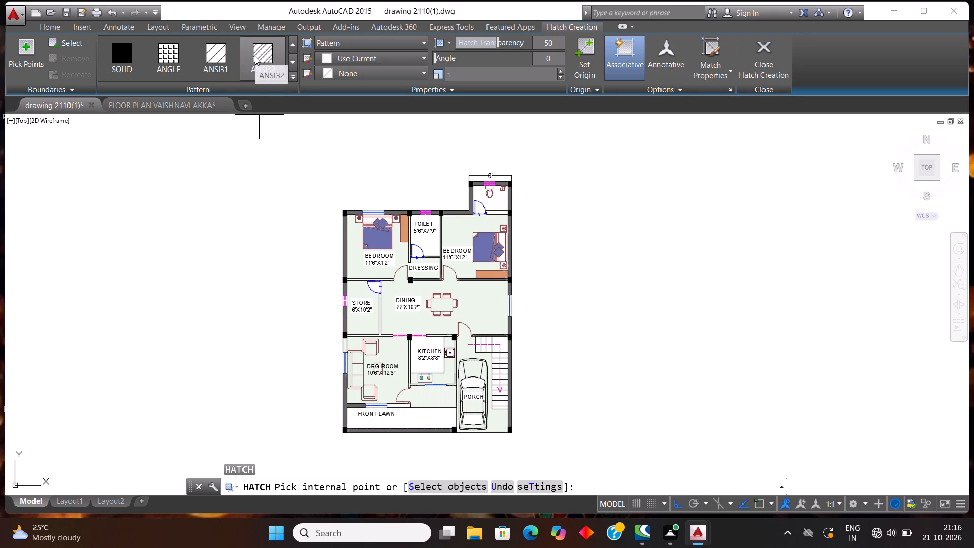
pyautogui.scroll(3, 255, 56)
pyautogui.scroll(-2, 255, 56)
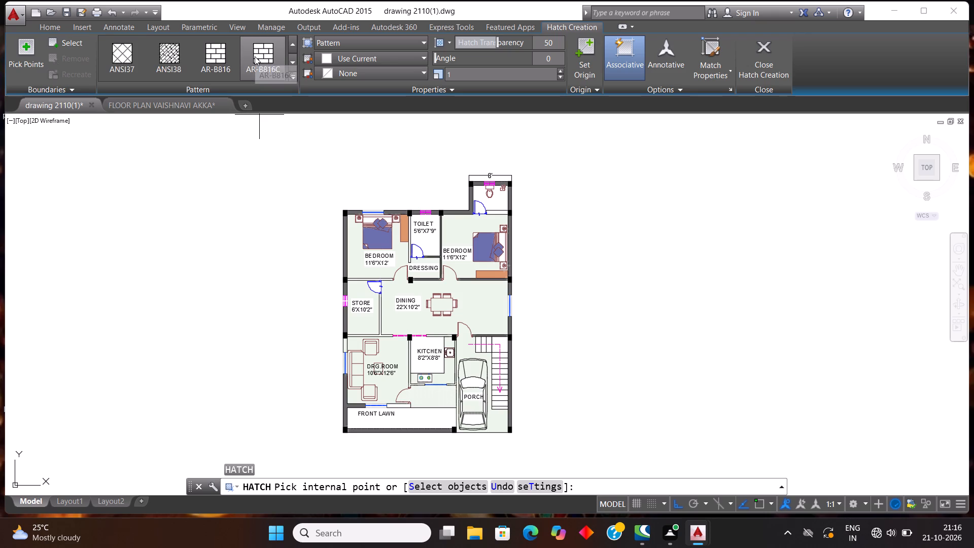
pyautogui.scroll(-3, 255, 56)
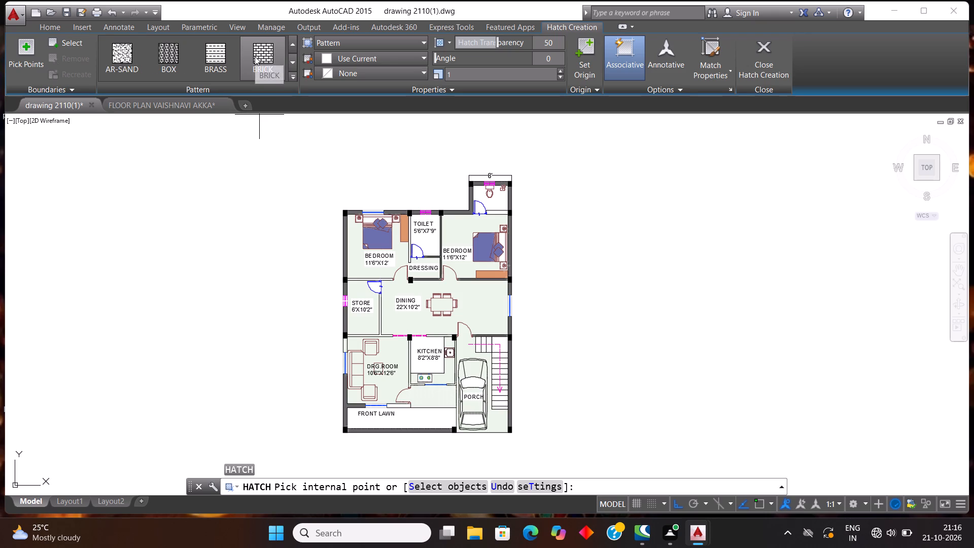
pyautogui.scroll(-1, 255, 56)
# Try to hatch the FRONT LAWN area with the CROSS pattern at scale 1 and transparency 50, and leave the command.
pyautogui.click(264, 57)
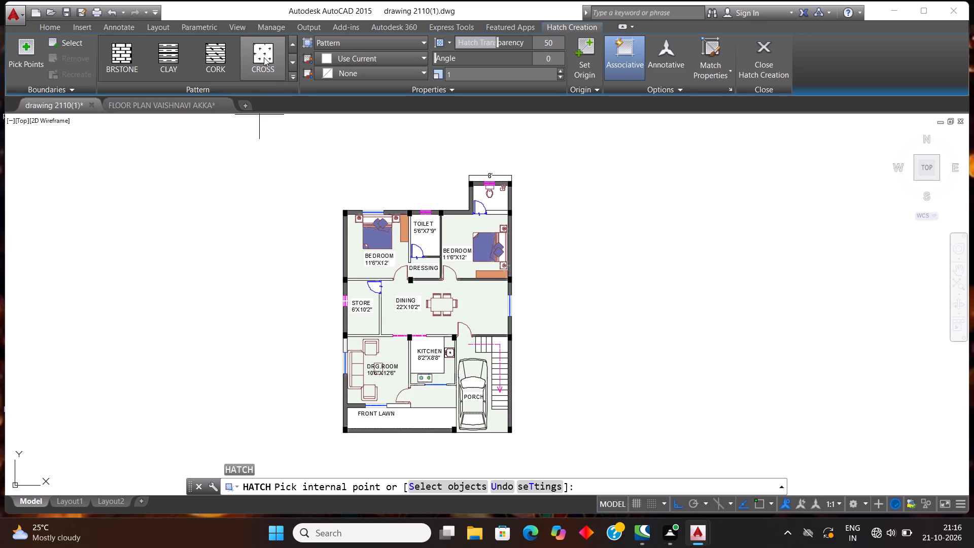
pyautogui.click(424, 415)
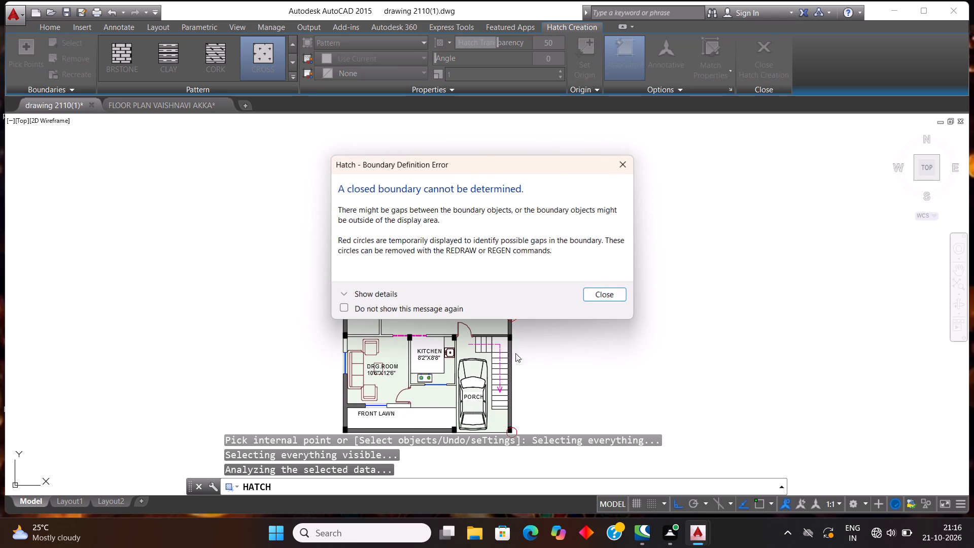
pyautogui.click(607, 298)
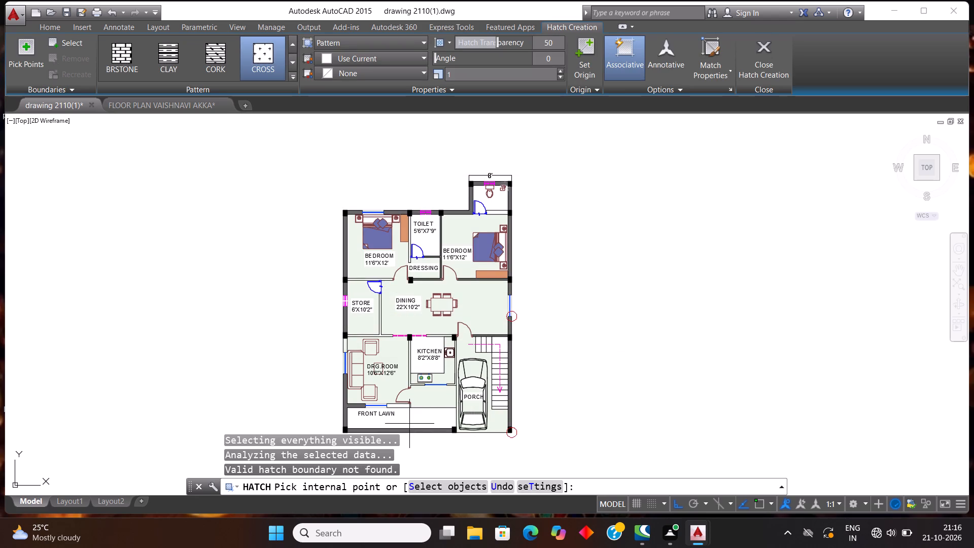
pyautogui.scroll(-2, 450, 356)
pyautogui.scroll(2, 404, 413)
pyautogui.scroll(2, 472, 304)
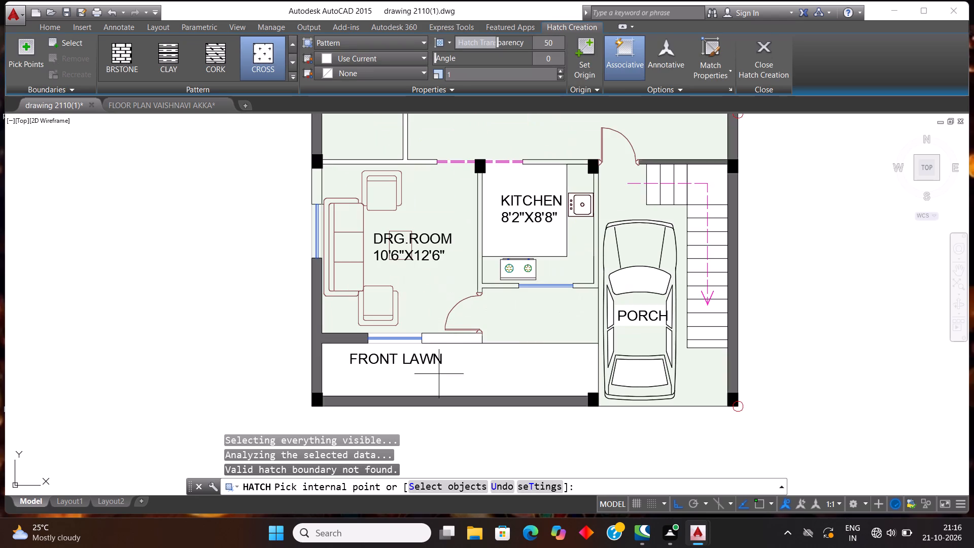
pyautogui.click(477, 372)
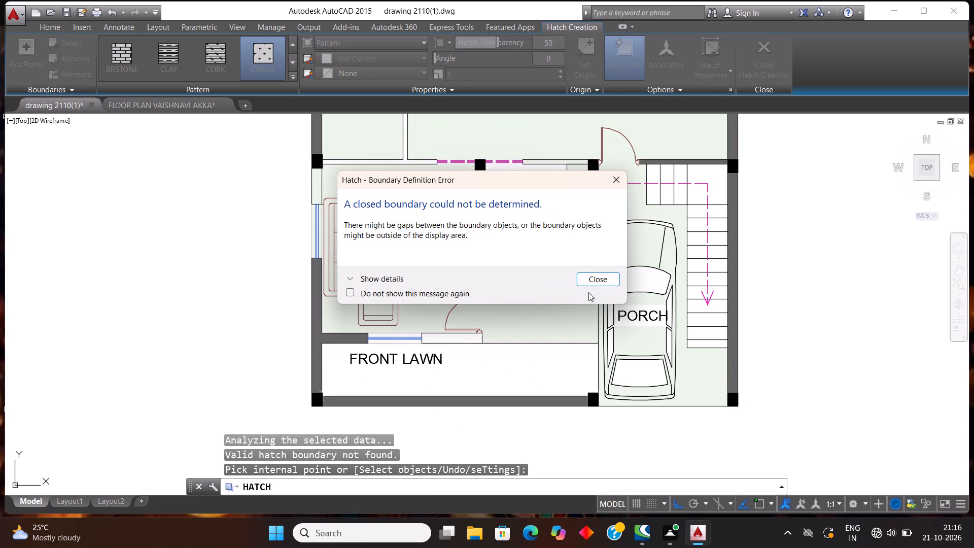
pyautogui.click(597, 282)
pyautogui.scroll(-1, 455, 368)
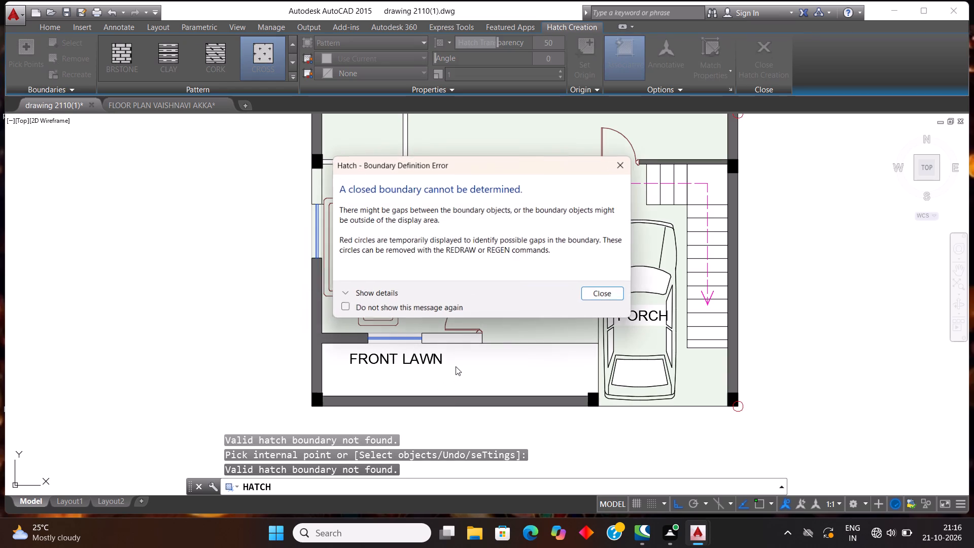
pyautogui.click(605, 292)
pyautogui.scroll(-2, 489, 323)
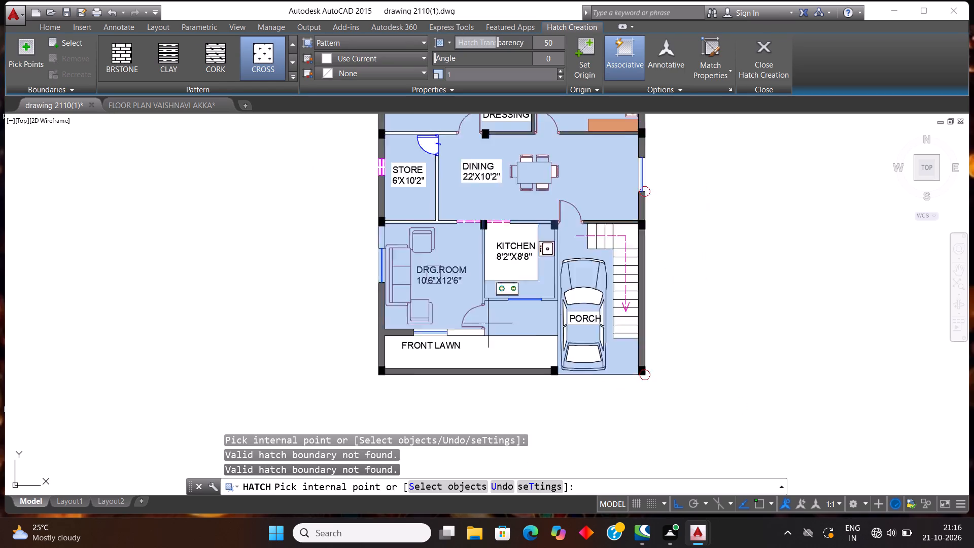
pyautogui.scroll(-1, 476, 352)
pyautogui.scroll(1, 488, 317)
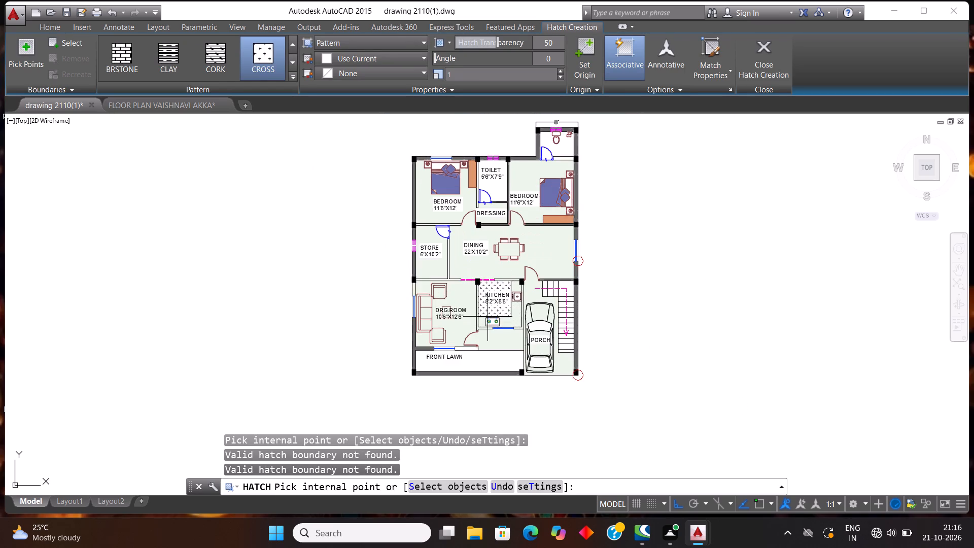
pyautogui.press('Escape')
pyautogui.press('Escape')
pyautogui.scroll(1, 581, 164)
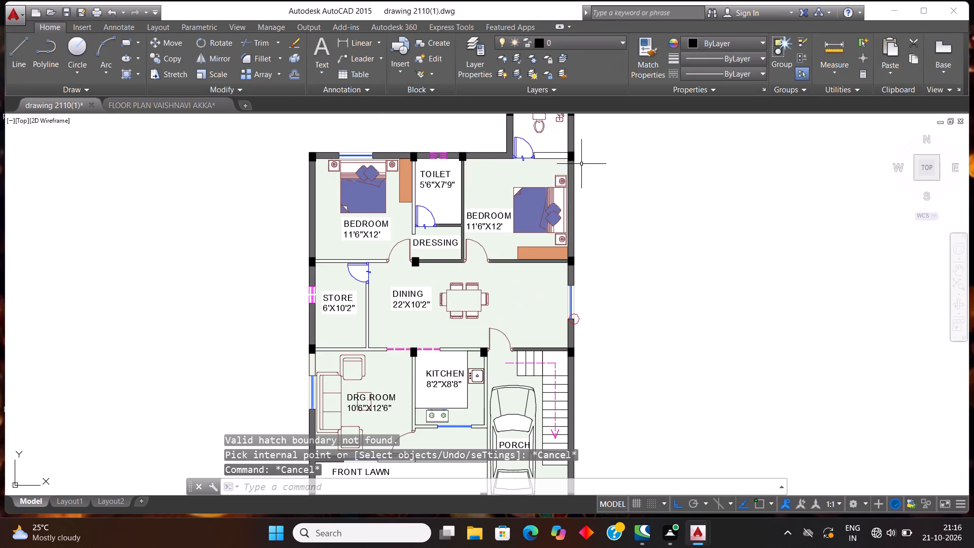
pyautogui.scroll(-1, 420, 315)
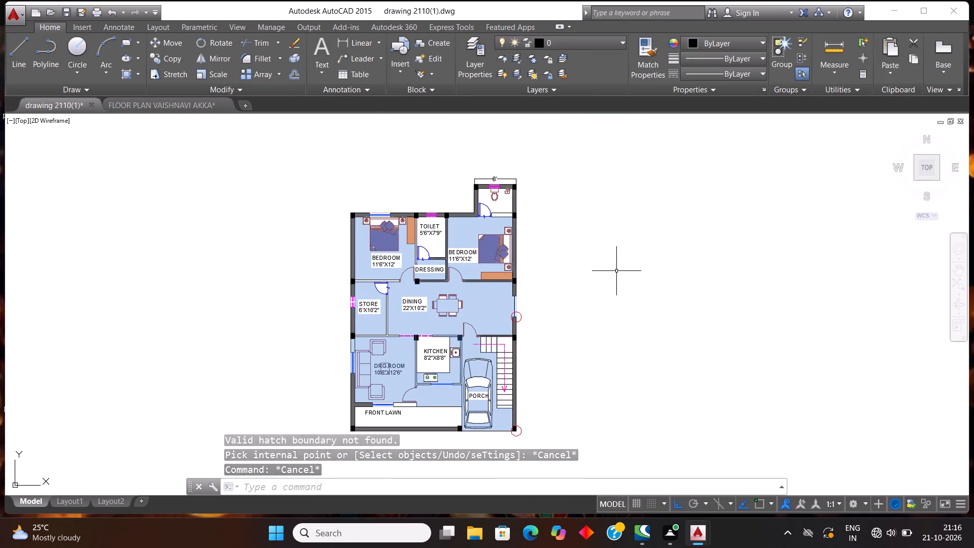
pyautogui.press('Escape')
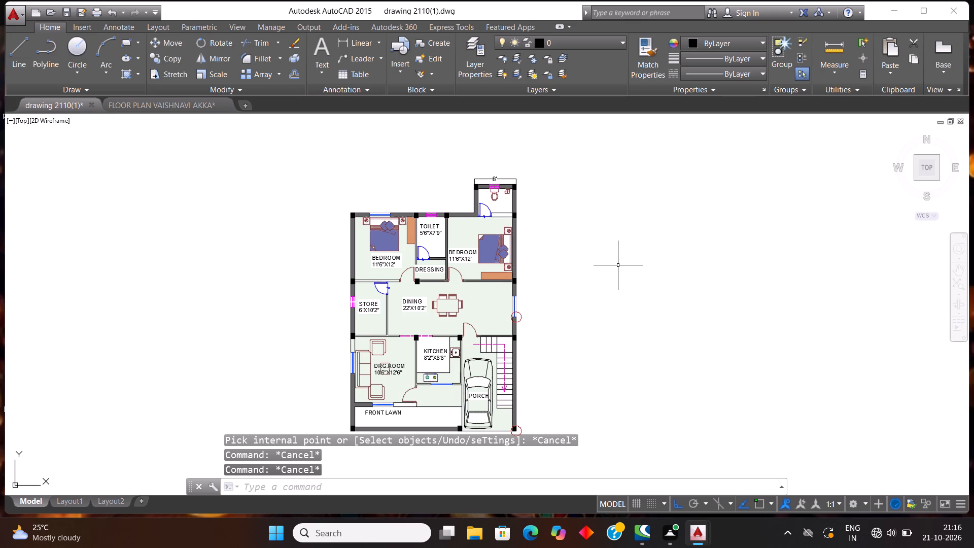
# Start a new hatch with the SOLID pattern and fill the wall between the STORE and the adjoining BEDROOM.
pyautogui.press('k')
pyautogui.press('BackSpace')
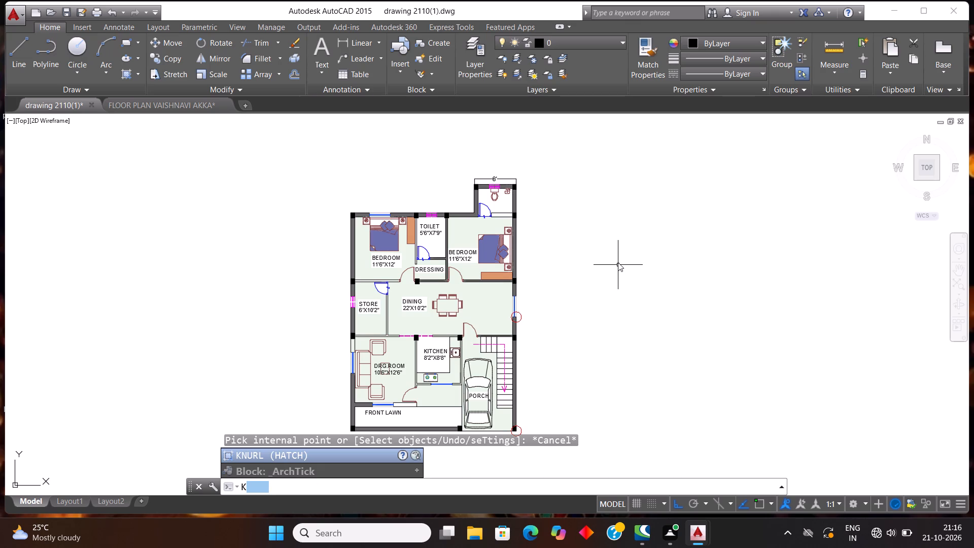
pyautogui.press('BackSpace')
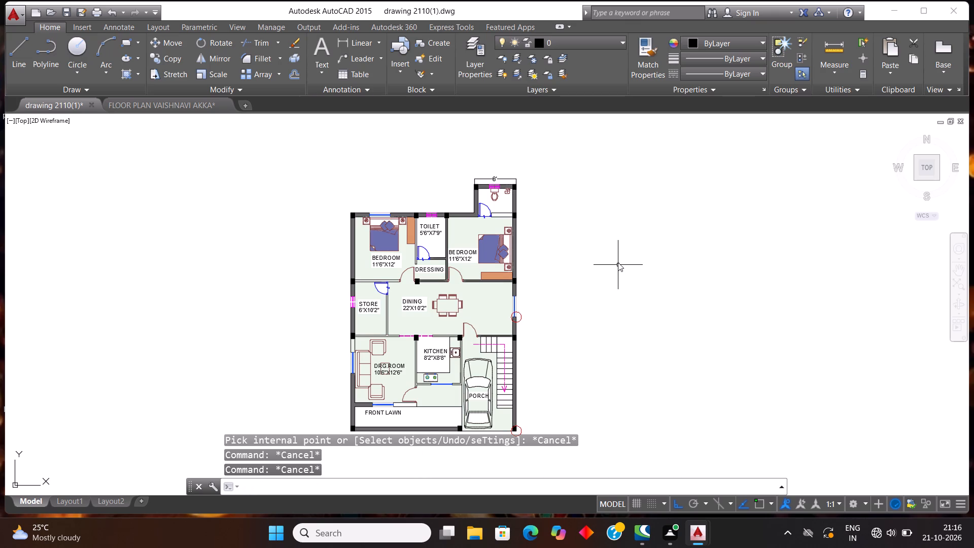
pyautogui.press('h')
pyautogui.press('Return')
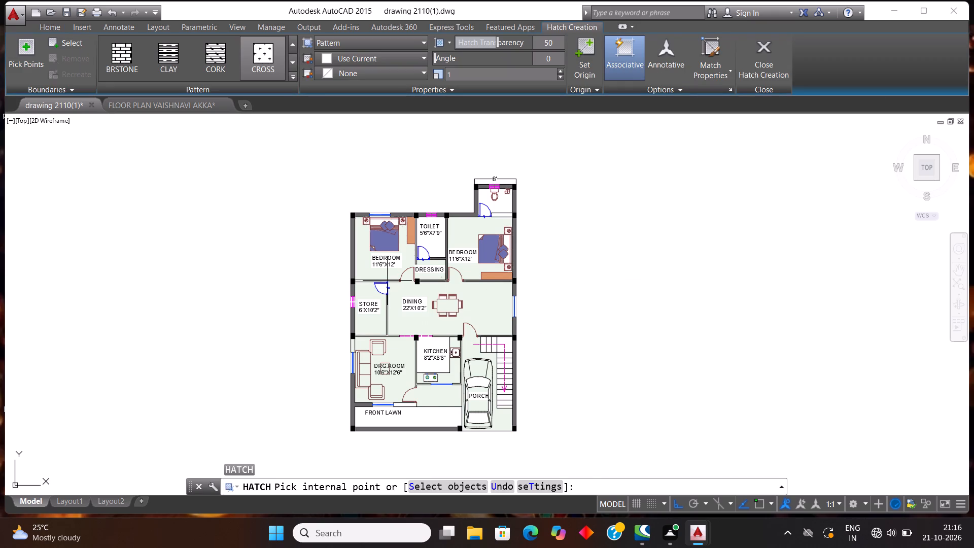
pyautogui.scroll(4, 387, 280)
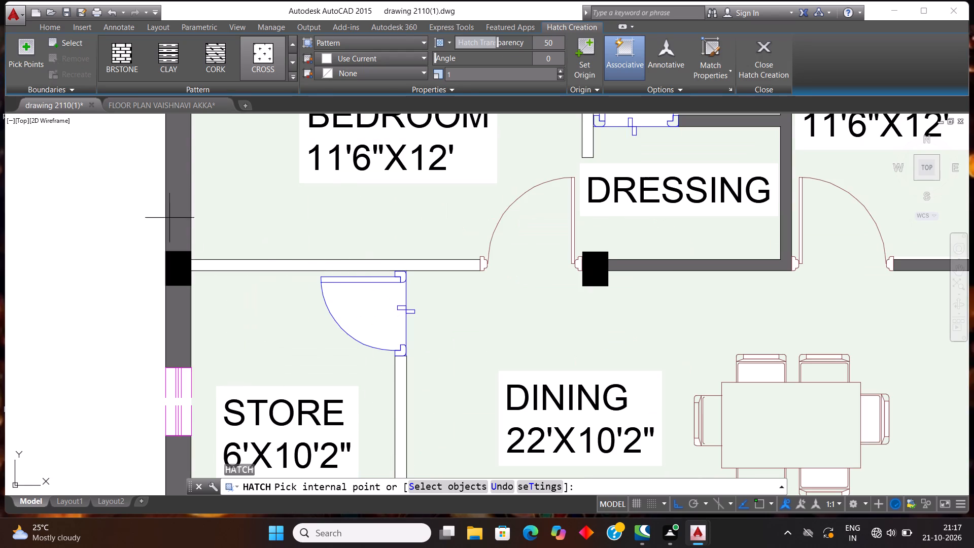
pyautogui.scroll(11, 164, 51)
pyautogui.click(117, 60)
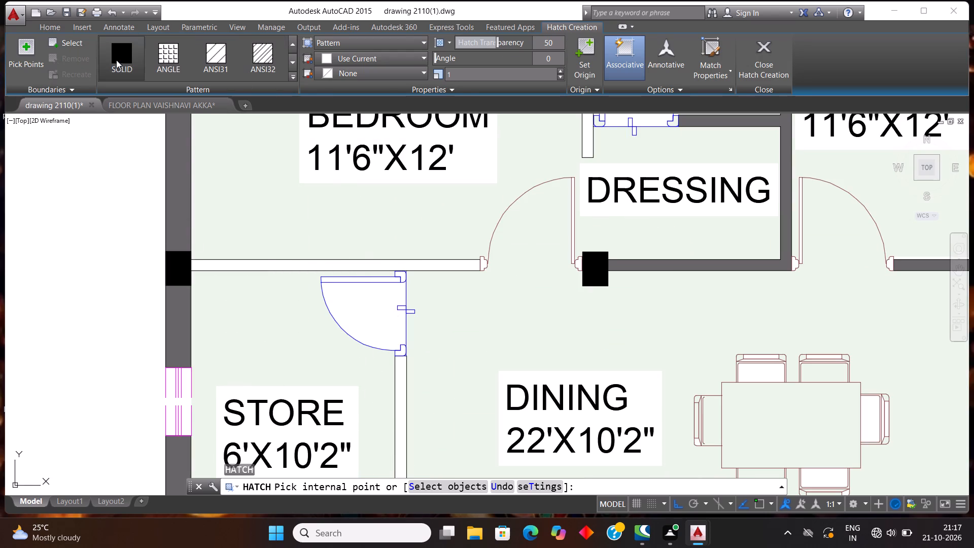
pyautogui.click(296, 267)
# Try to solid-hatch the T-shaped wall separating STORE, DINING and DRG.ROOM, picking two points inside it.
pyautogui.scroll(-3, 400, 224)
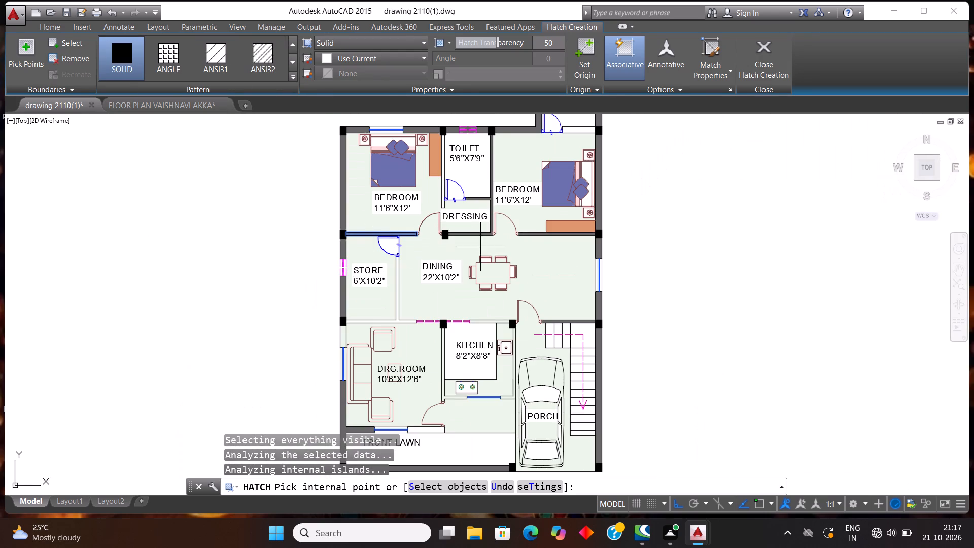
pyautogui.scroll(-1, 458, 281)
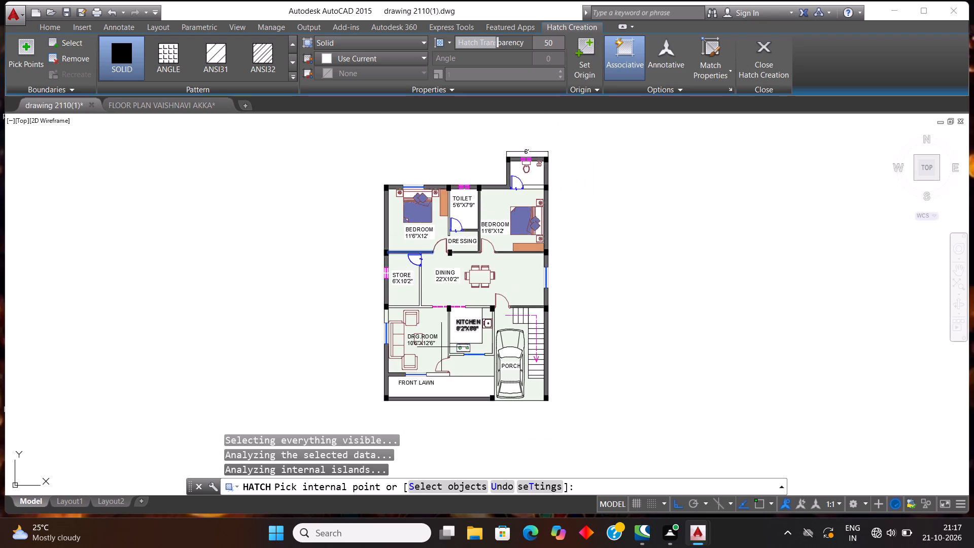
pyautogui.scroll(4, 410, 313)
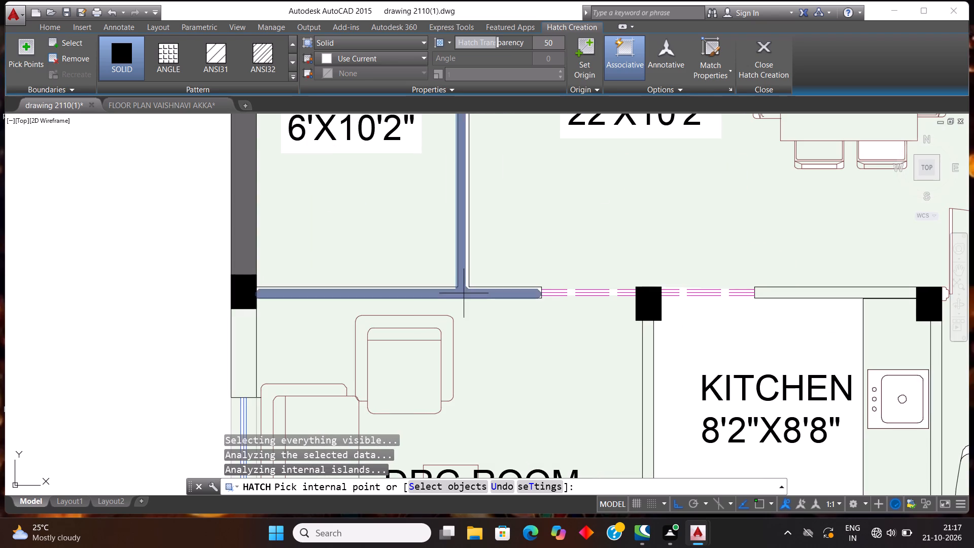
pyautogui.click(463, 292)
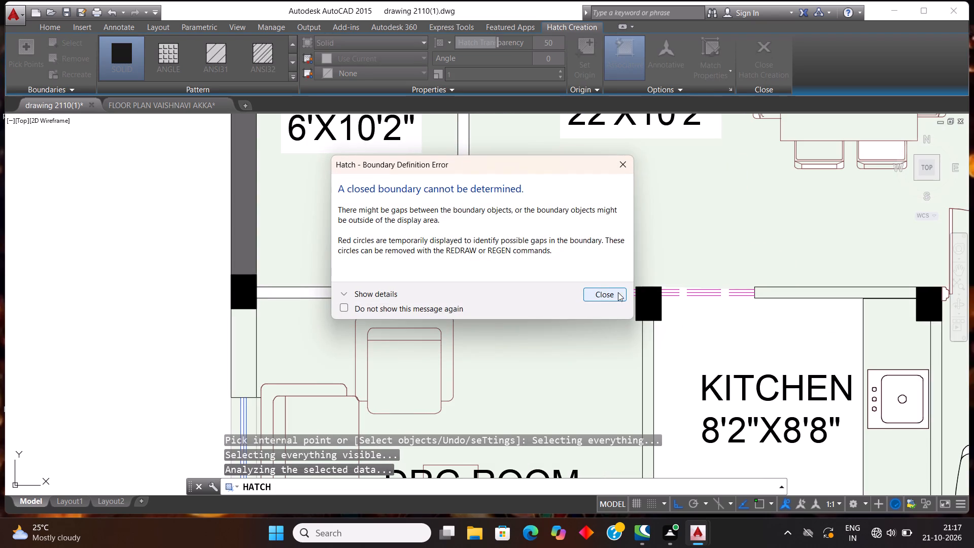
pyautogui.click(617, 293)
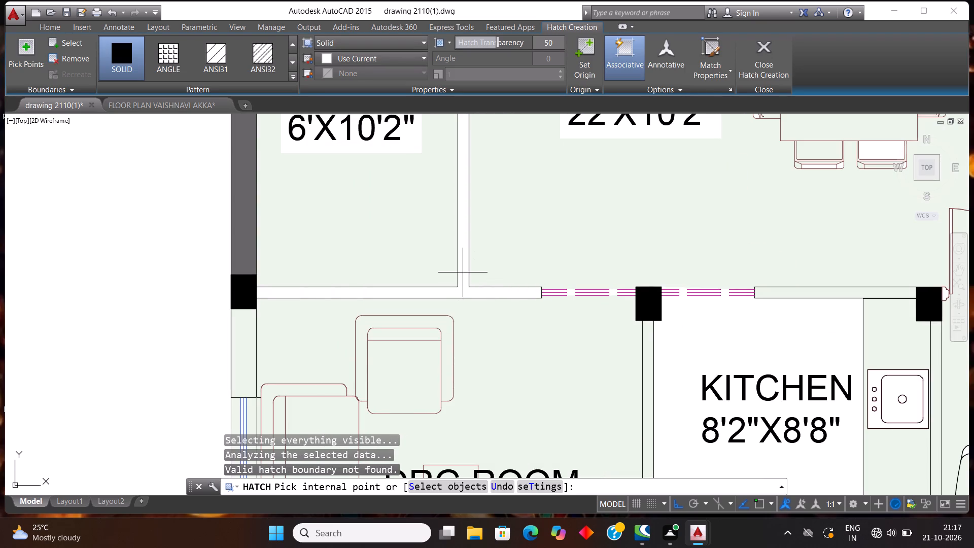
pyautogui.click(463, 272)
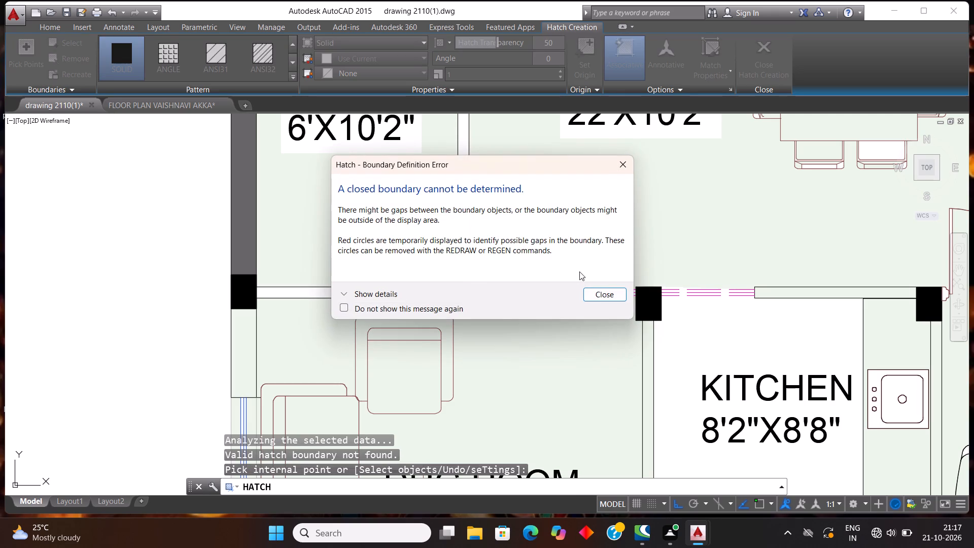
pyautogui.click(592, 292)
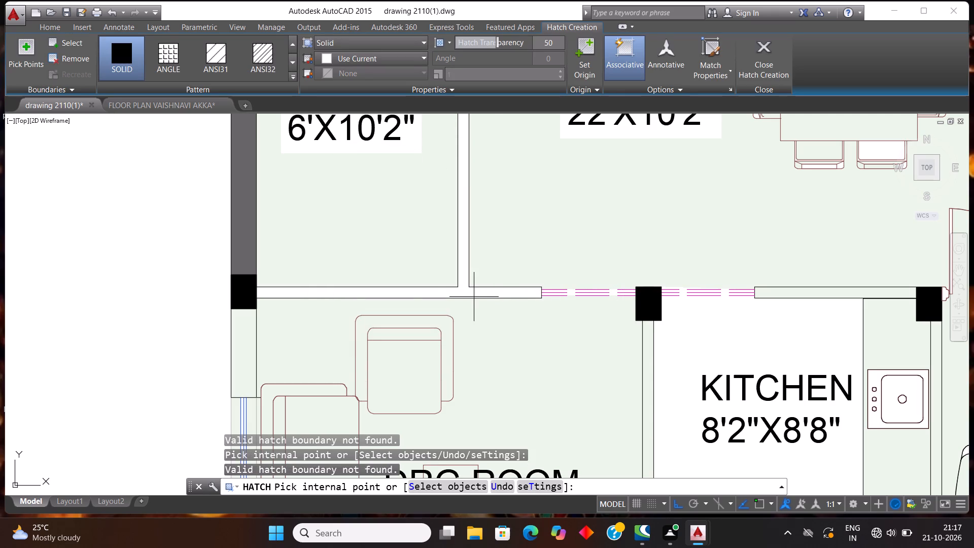
# Add the wall between the TOILET 5'6"X7'9" and the adjoining BEDROOM to the solid hatch.
pyautogui.scroll(-3, 442, 298)
pyautogui.scroll(-2, 570, 318)
pyautogui.scroll(2, 609, 304)
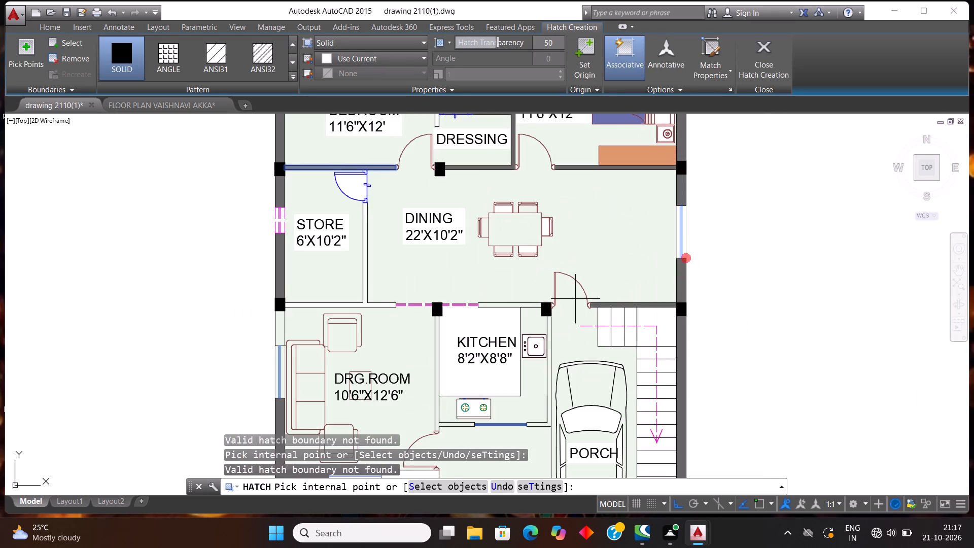
pyautogui.scroll(2, 549, 318)
pyautogui.scroll(2, 495, 295)
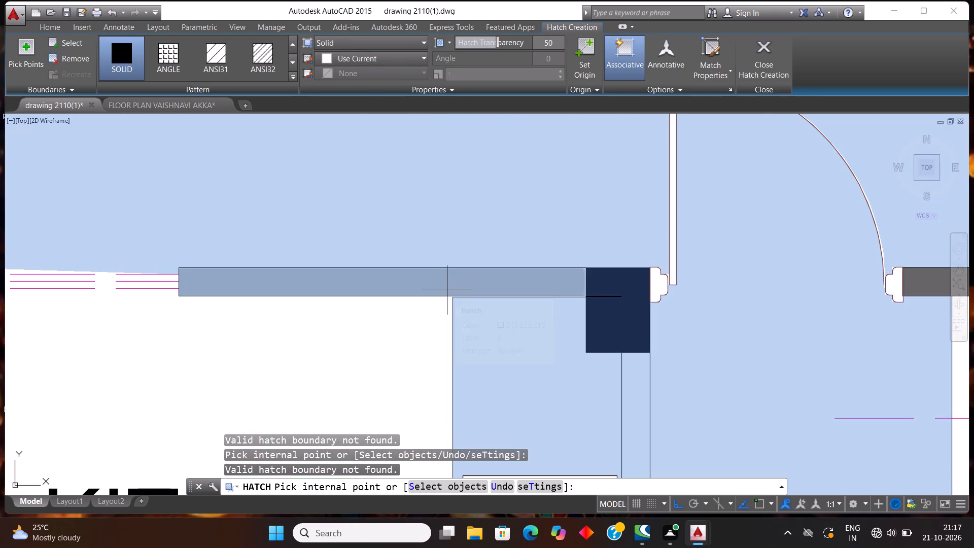
pyautogui.scroll(-3, 447, 290)
pyautogui.scroll(-1, 534, 316)
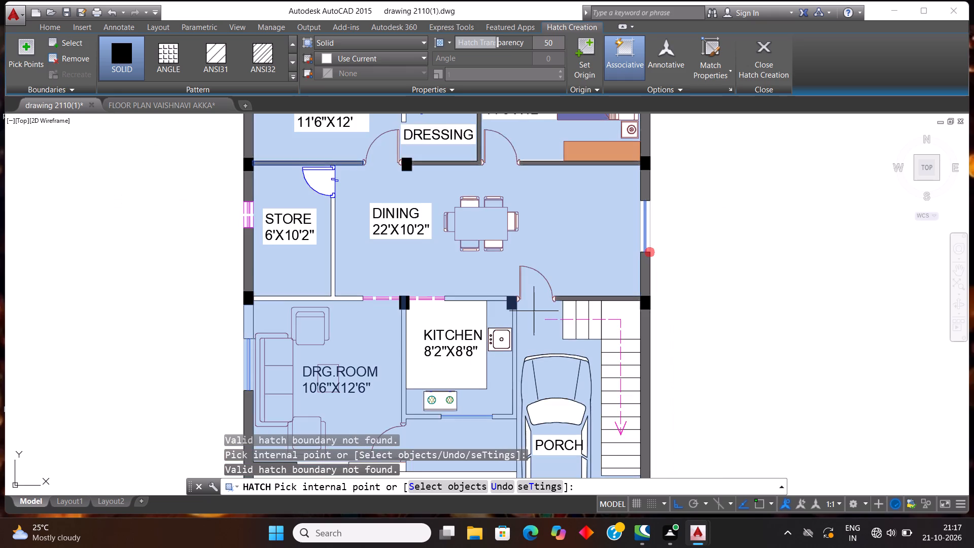
pyautogui.scroll(-2, 525, 310)
pyautogui.scroll(2, 475, 208)
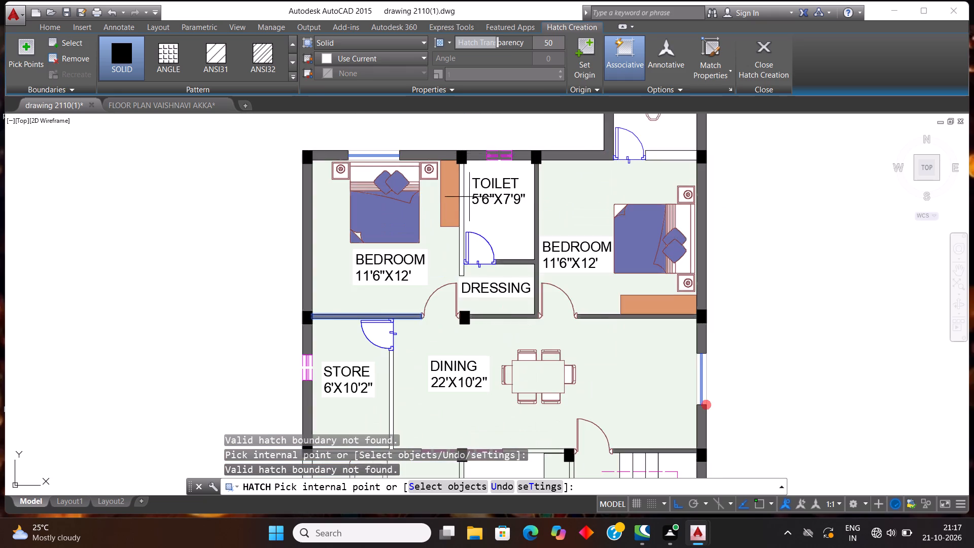
pyautogui.scroll(2, 463, 165)
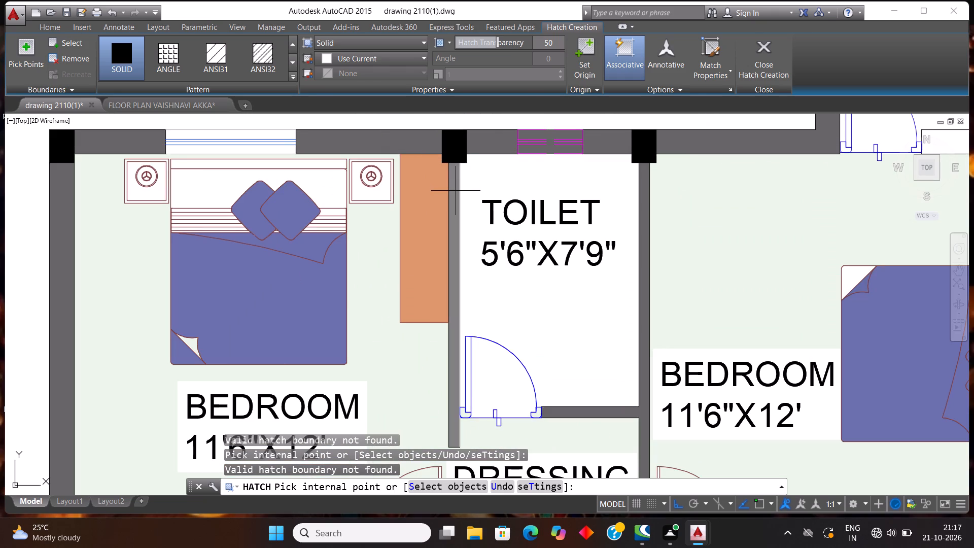
pyautogui.click(456, 192)
pyautogui.scroll(-3, 462, 198)
pyautogui.scroll(-1, 537, 245)
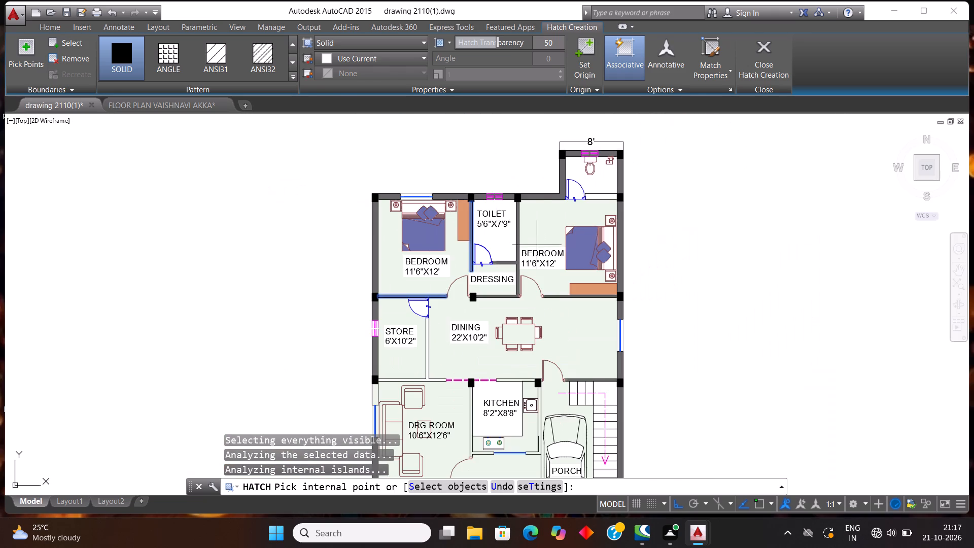
# Solid-hatch the wall beside the rear toilet's door and the DRG.ROOM front wall segment between window and door.
pyautogui.scroll(3, 589, 213)
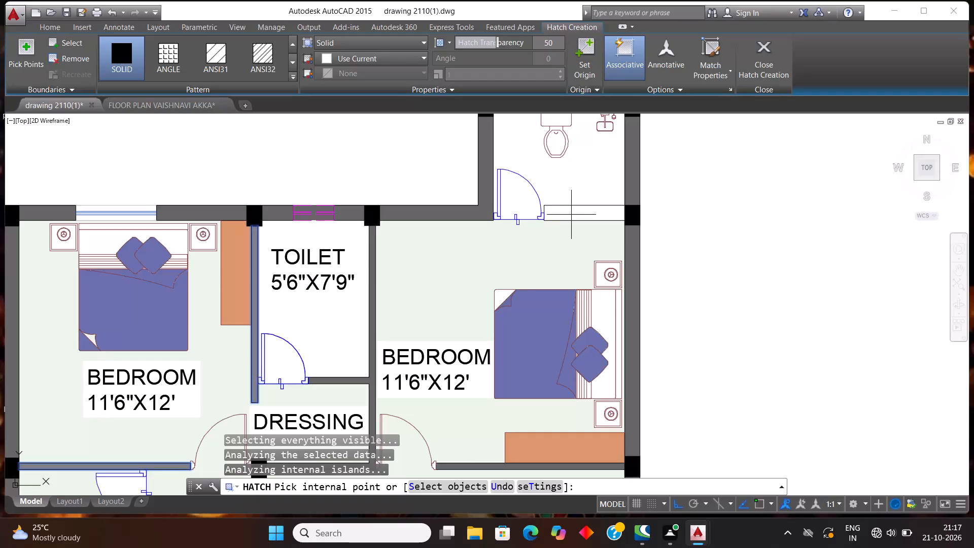
pyautogui.click(581, 212)
pyautogui.scroll(-3, 531, 231)
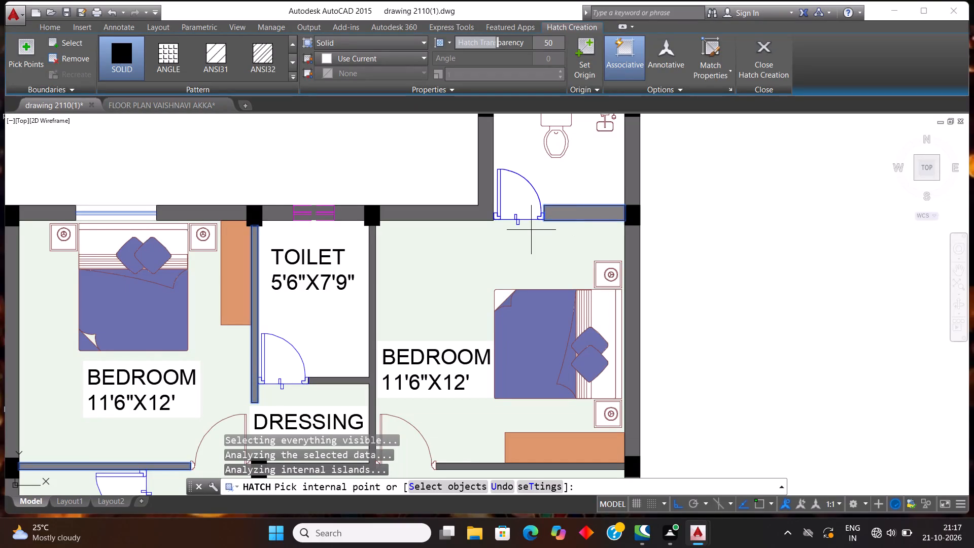
pyautogui.scroll(-2, 531, 231)
pyautogui.scroll(-2, 509, 268)
pyautogui.scroll(-2, 475, 353)
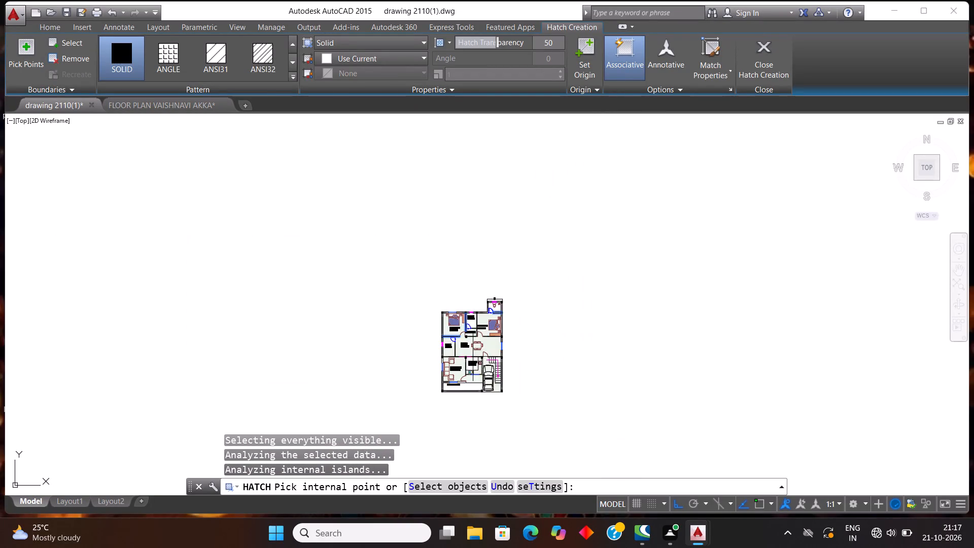
pyautogui.scroll(6, 456, 388)
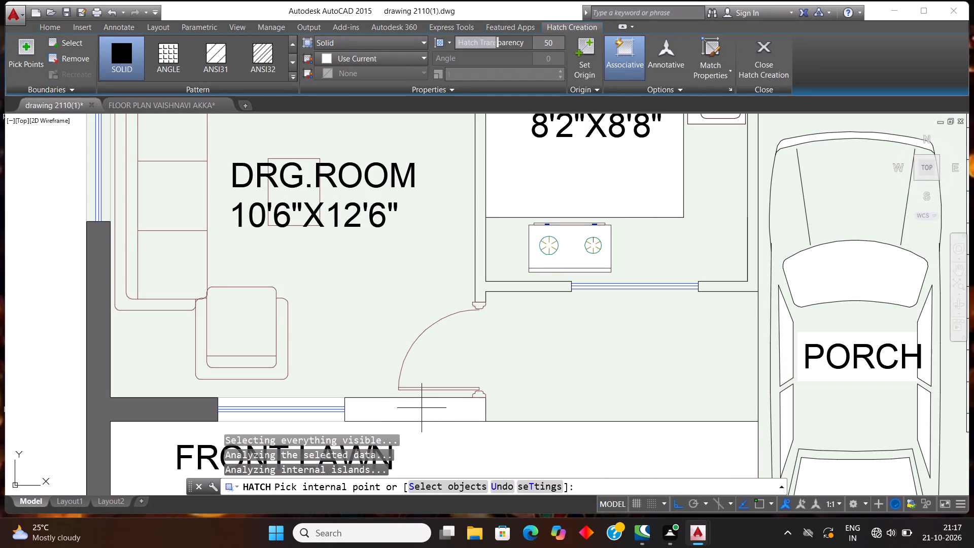
pyautogui.click(421, 408)
pyautogui.scroll(-4, 561, 335)
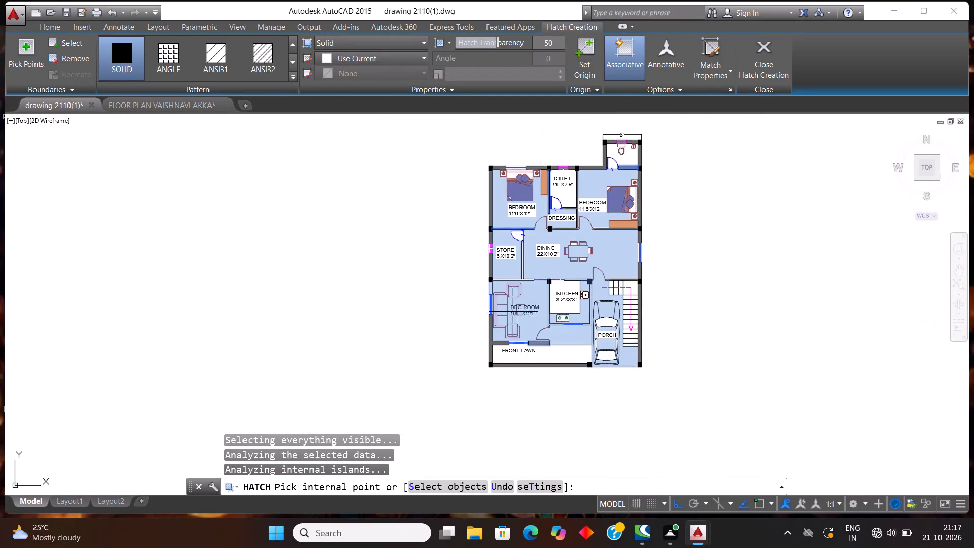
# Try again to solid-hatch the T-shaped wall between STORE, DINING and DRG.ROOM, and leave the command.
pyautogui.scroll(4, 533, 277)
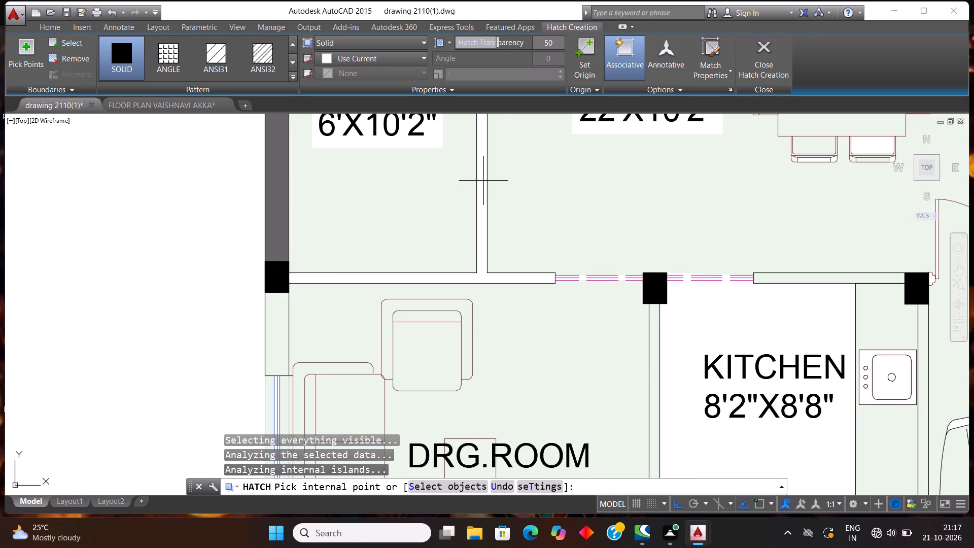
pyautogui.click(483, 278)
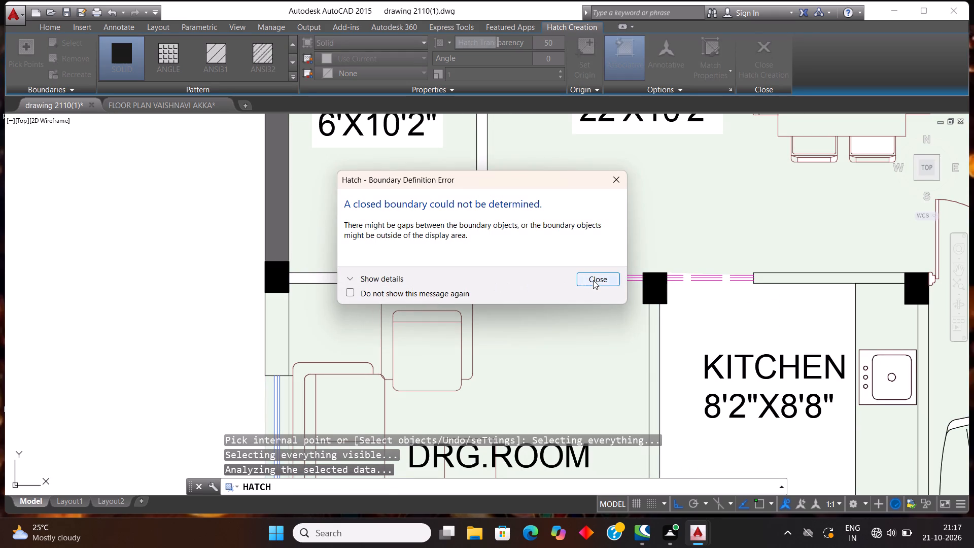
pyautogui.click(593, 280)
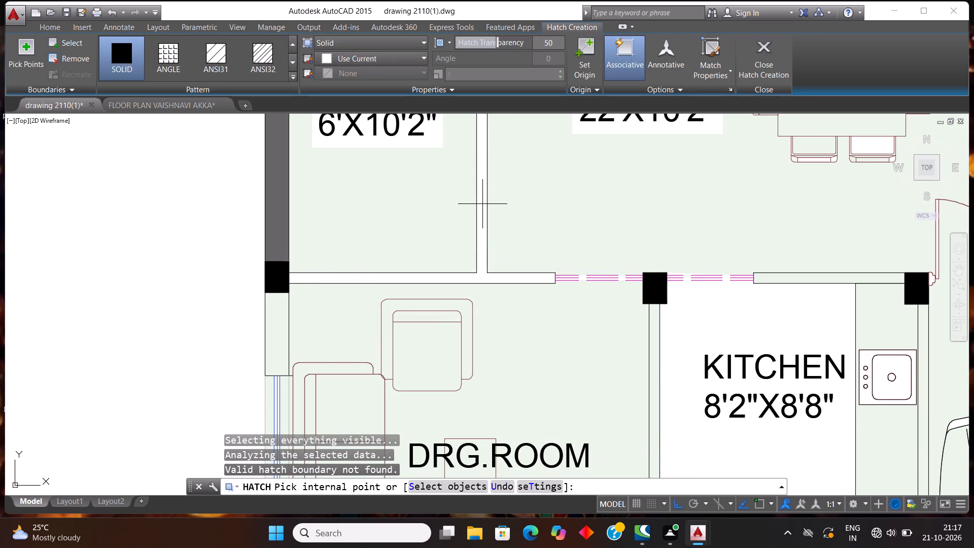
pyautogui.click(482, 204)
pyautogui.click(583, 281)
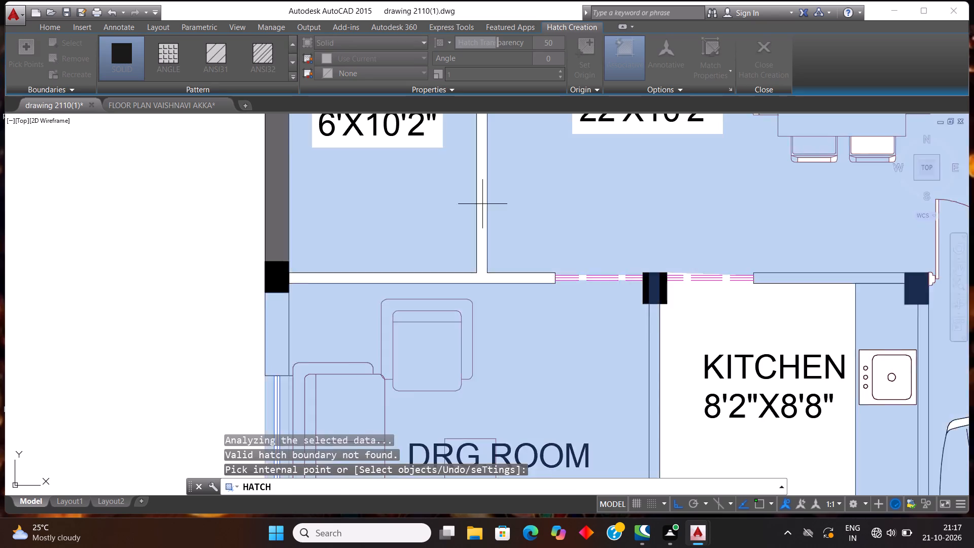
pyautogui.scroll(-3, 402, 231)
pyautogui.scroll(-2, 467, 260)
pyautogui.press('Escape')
# Solid-hatch the floor of the TOILET 5'6"X7'9" by picking a point inside it, and leave the command.
pyautogui.scroll(-1, 555, 269)
pyautogui.scroll(2, 526, 269)
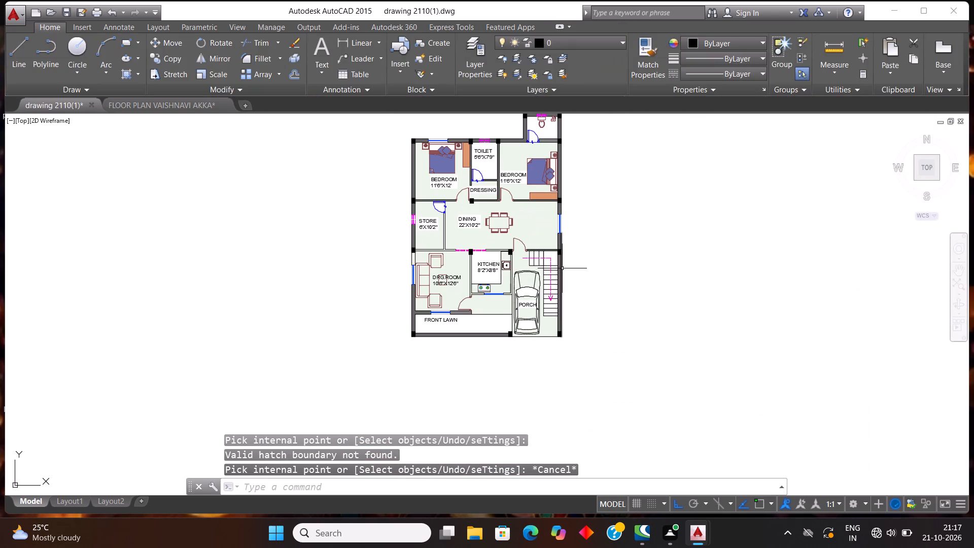
pyautogui.scroll(1, 562, 268)
pyautogui.scroll(-2, 562, 268)
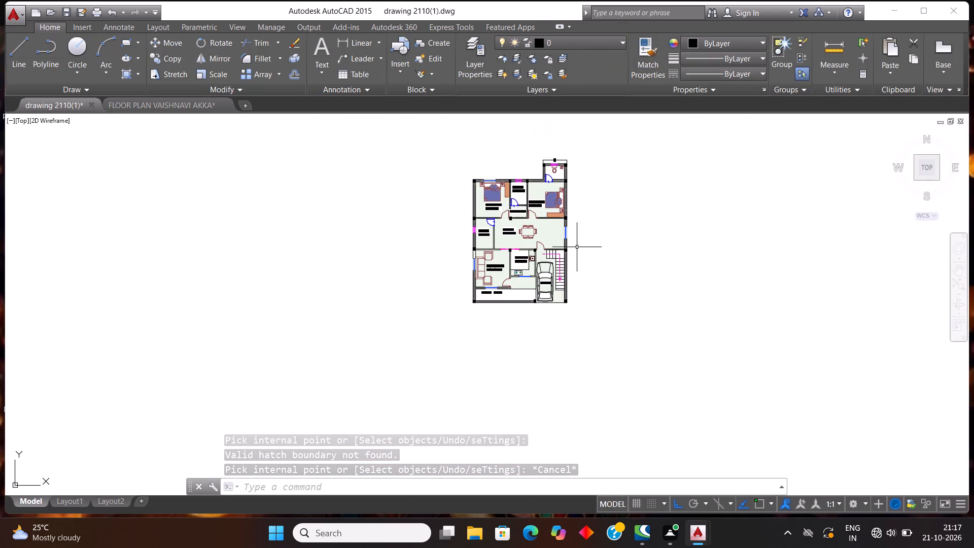
pyautogui.scroll(1, 579, 208)
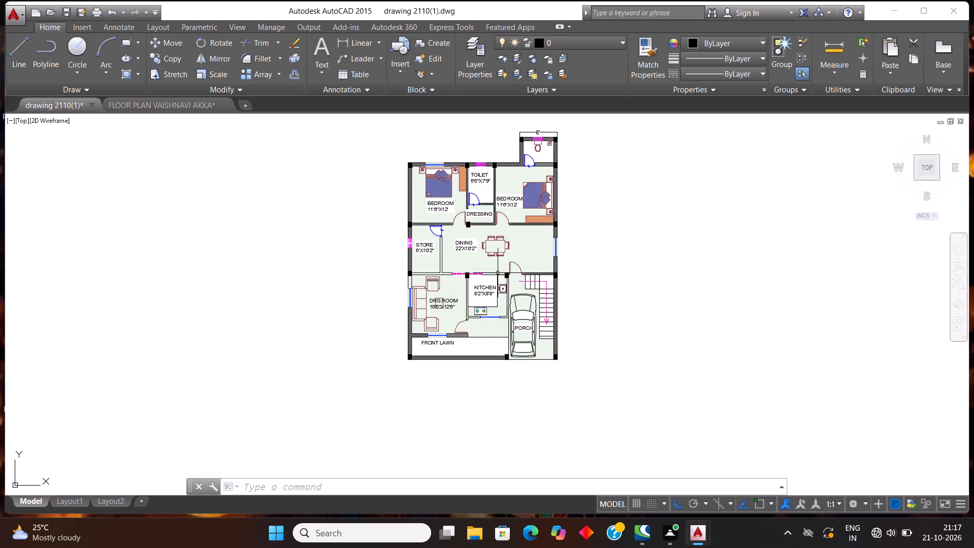
pyautogui.press('h')
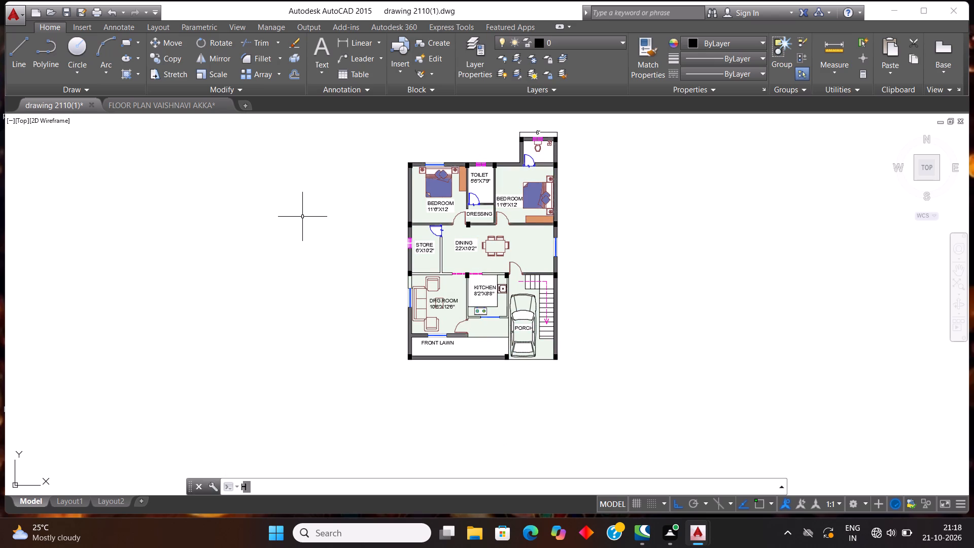
pyautogui.press('Return')
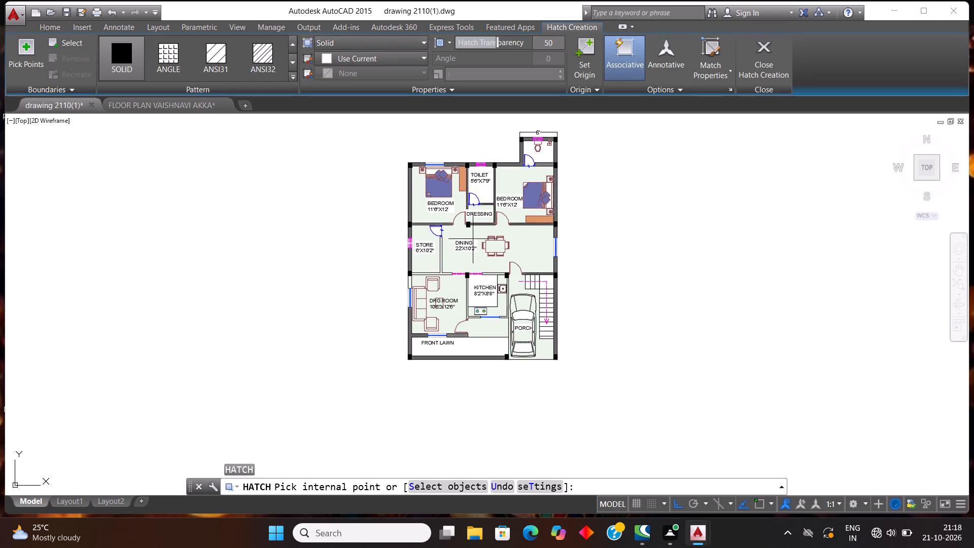
pyautogui.scroll(1, 442, 263)
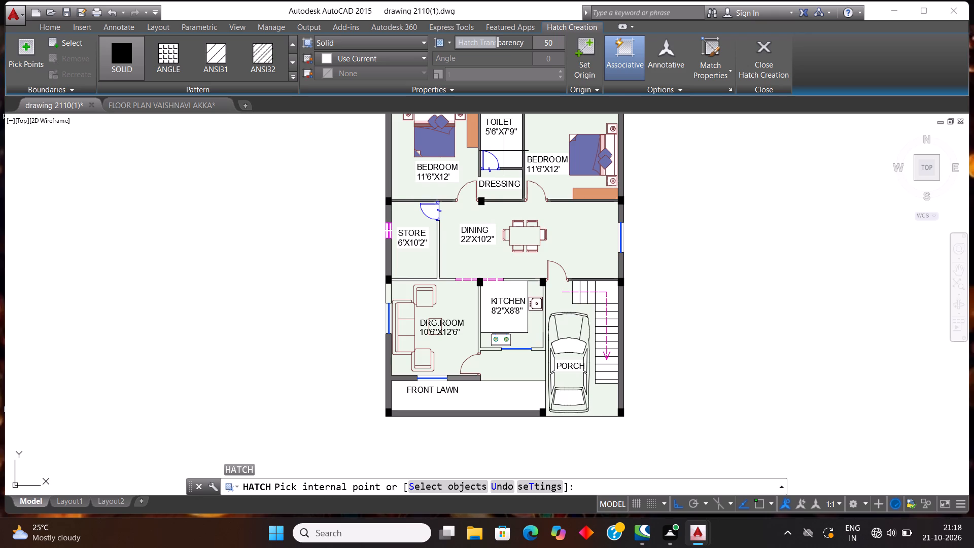
pyautogui.scroll(1, 504, 151)
pyautogui.click(491, 136)
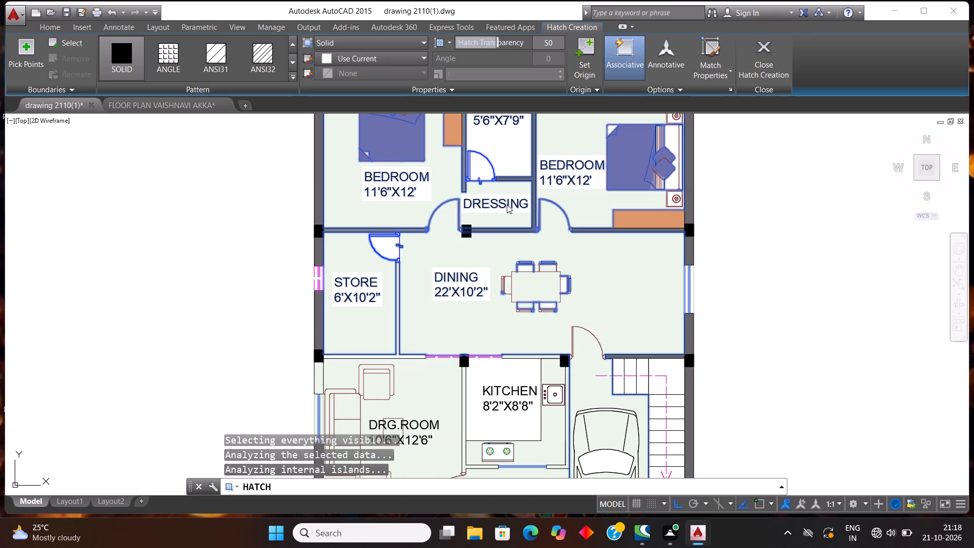
pyautogui.scroll(-2, 505, 210)
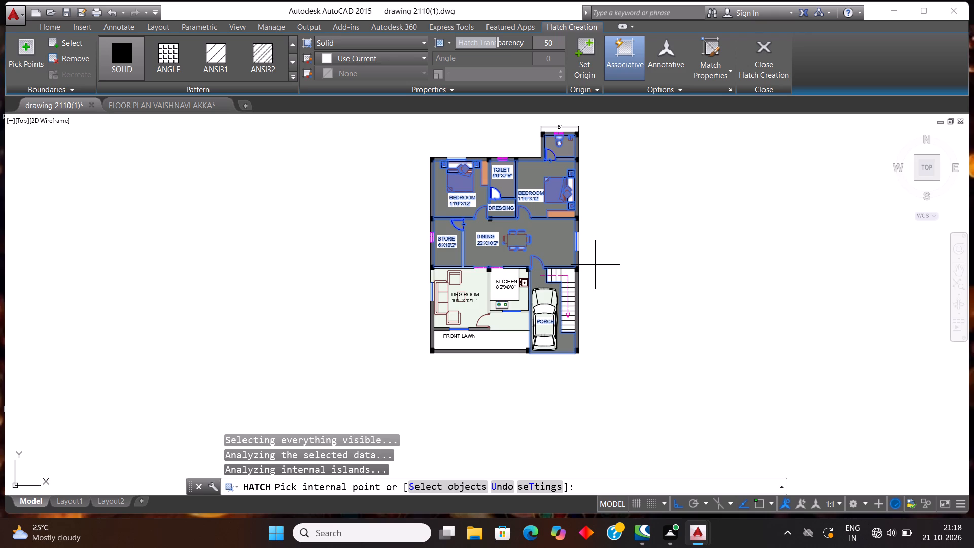
pyautogui.press('Escape')
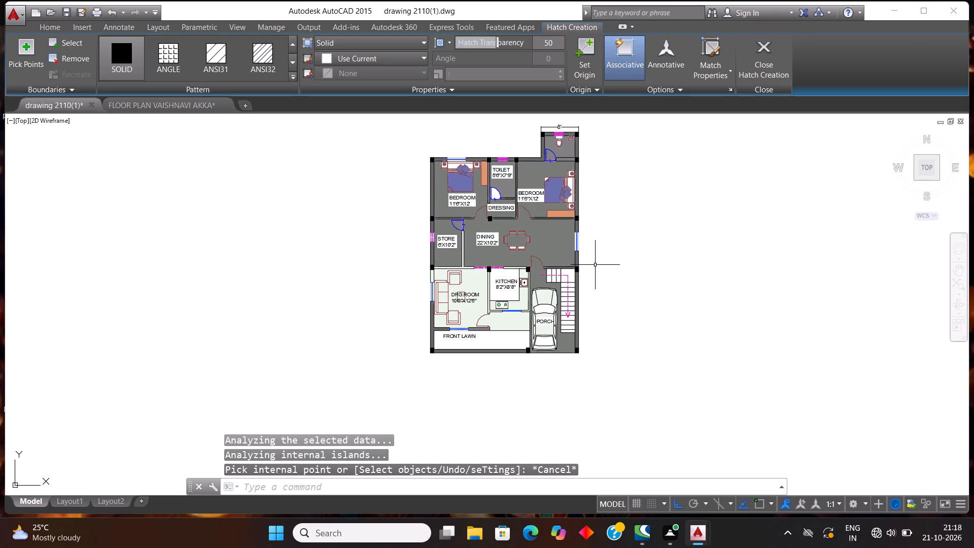
# Recolour the new dark solid hatch covering the toilet, bedrooms, dining and porch floors to pale green 215,235,210.
pyautogui.click(551, 244)
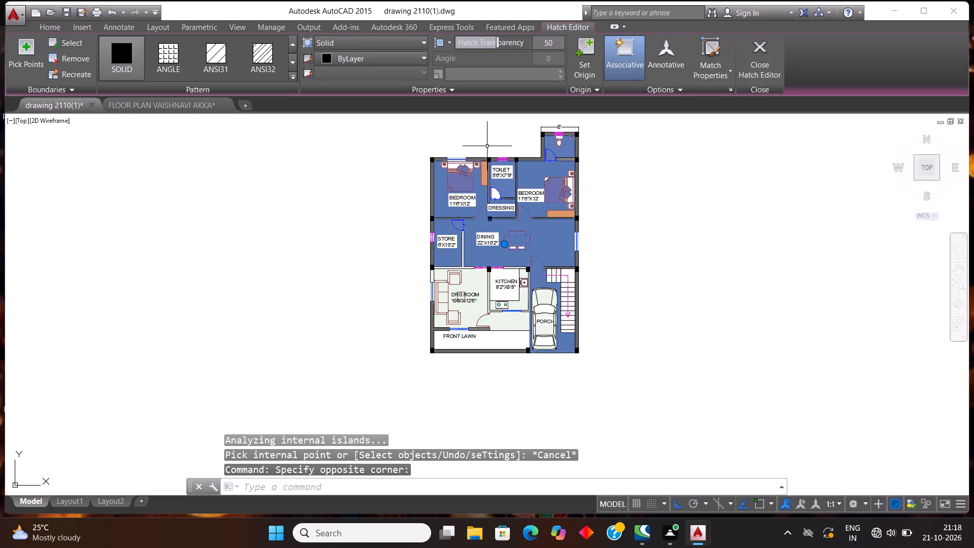
pyautogui.click(332, 63)
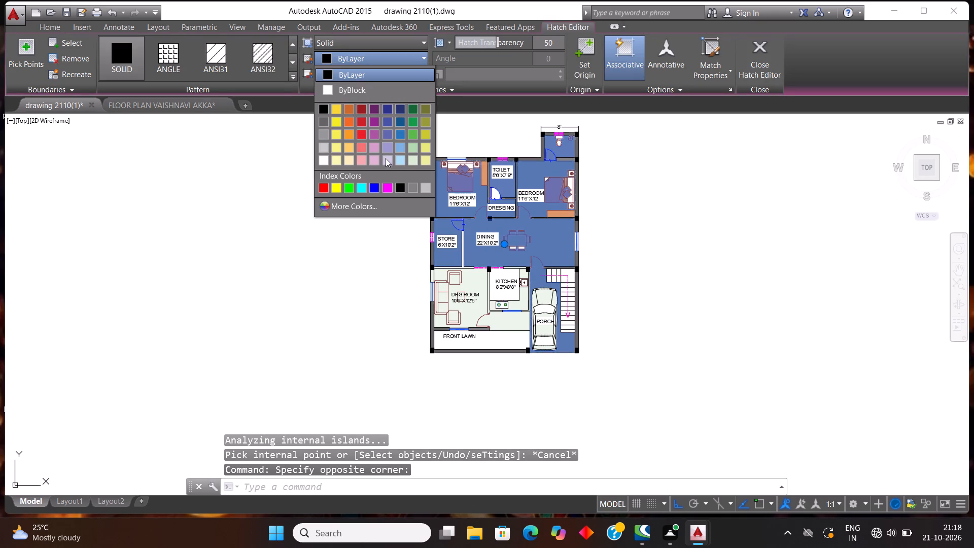
pyautogui.click(412, 160)
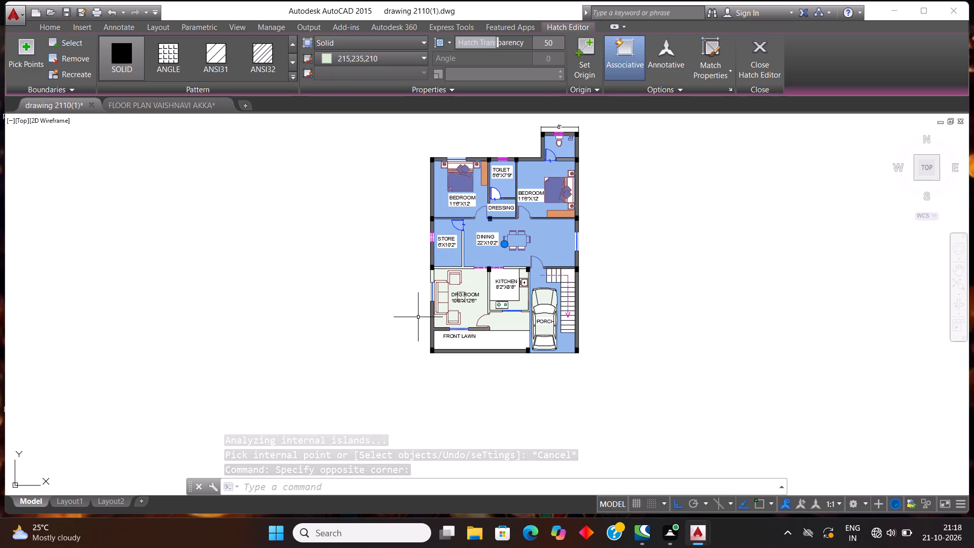
pyautogui.press('Escape')
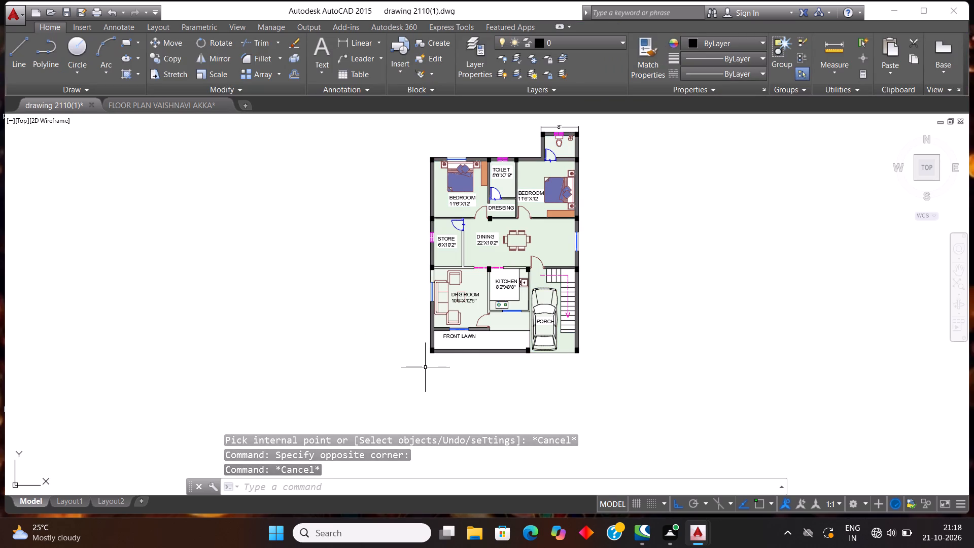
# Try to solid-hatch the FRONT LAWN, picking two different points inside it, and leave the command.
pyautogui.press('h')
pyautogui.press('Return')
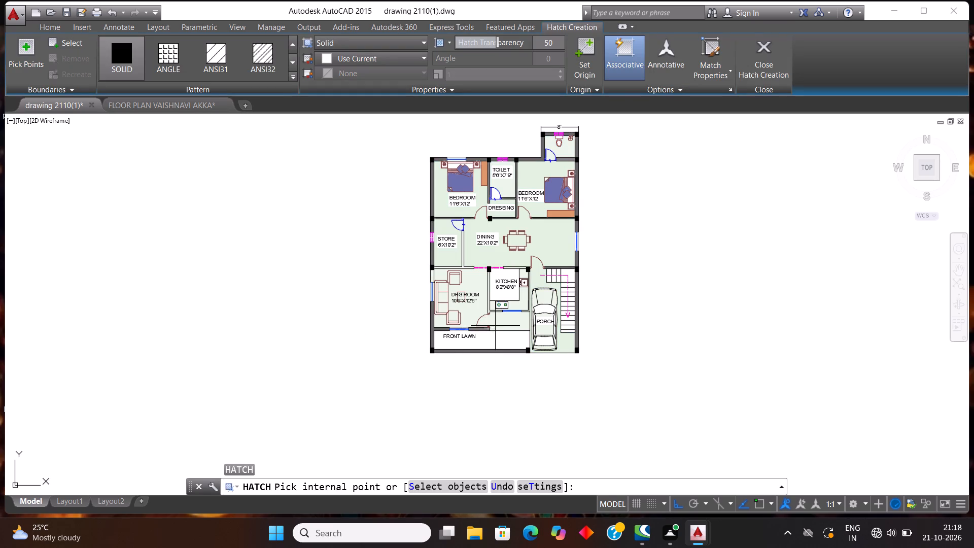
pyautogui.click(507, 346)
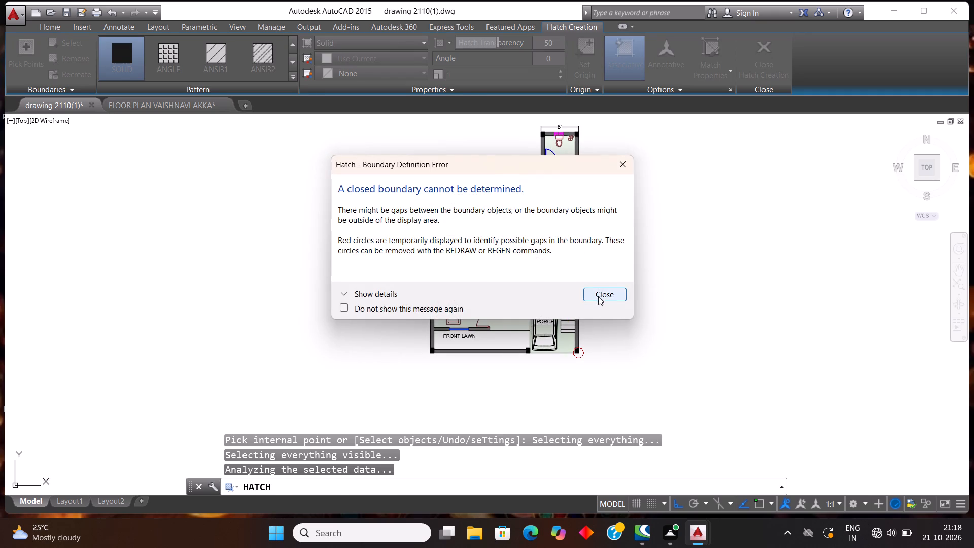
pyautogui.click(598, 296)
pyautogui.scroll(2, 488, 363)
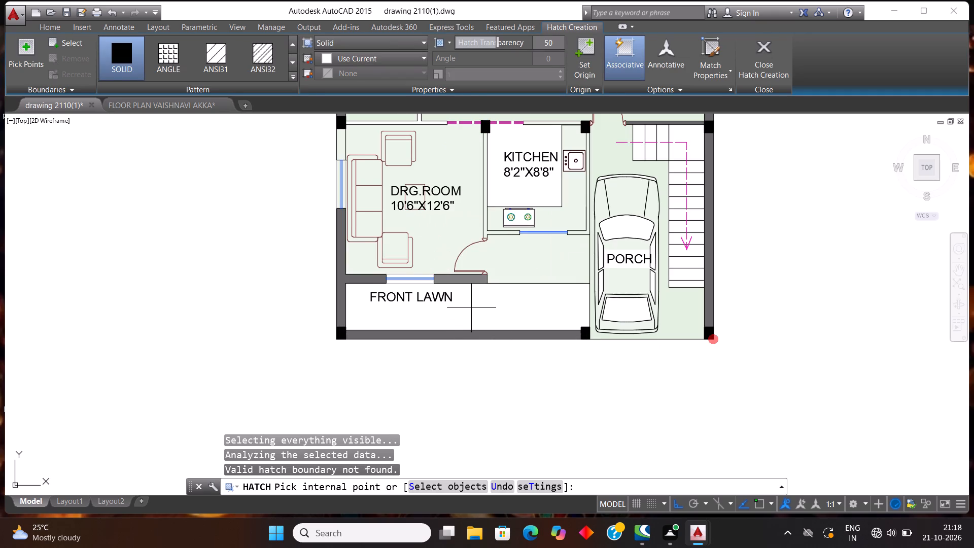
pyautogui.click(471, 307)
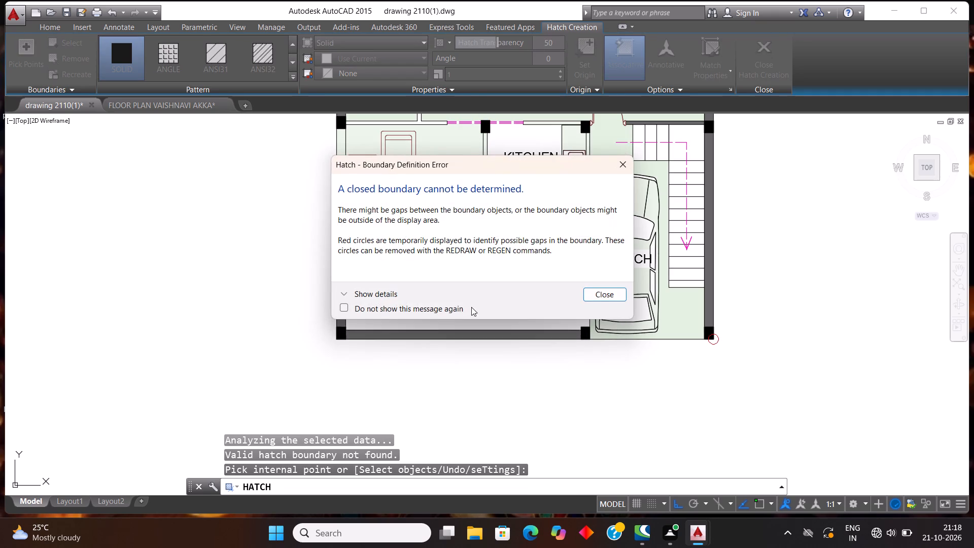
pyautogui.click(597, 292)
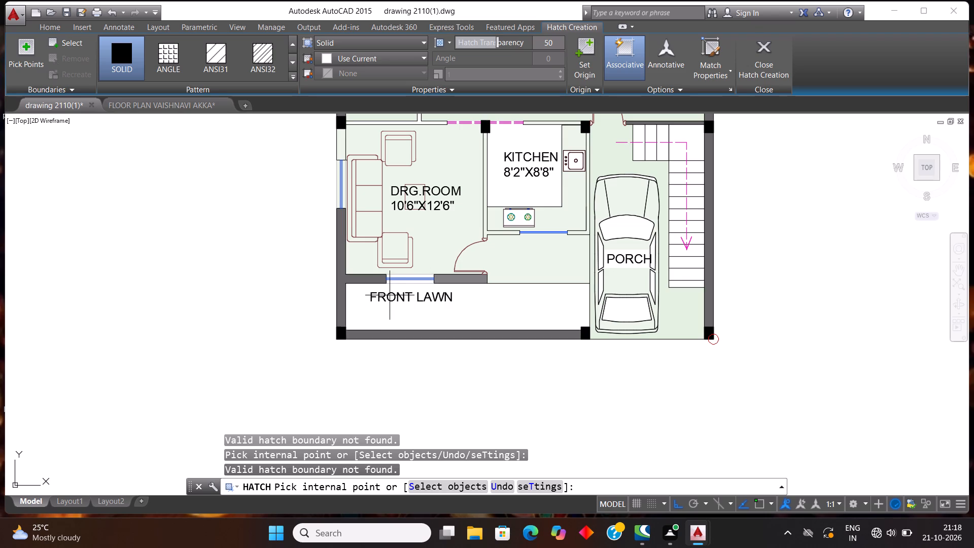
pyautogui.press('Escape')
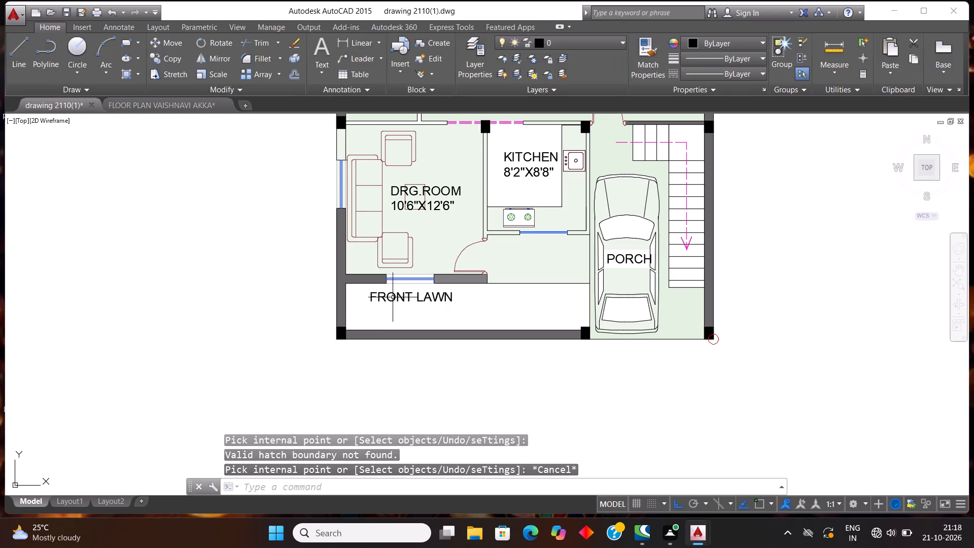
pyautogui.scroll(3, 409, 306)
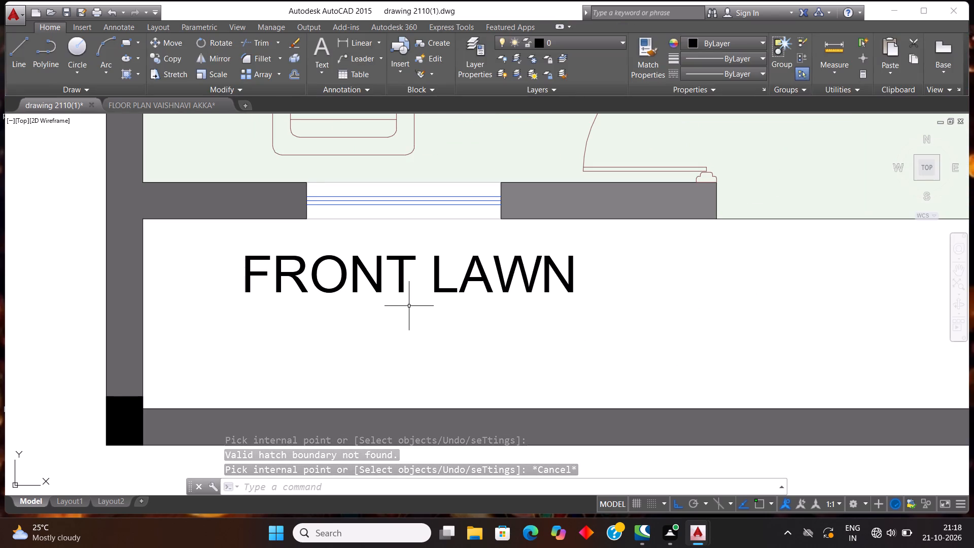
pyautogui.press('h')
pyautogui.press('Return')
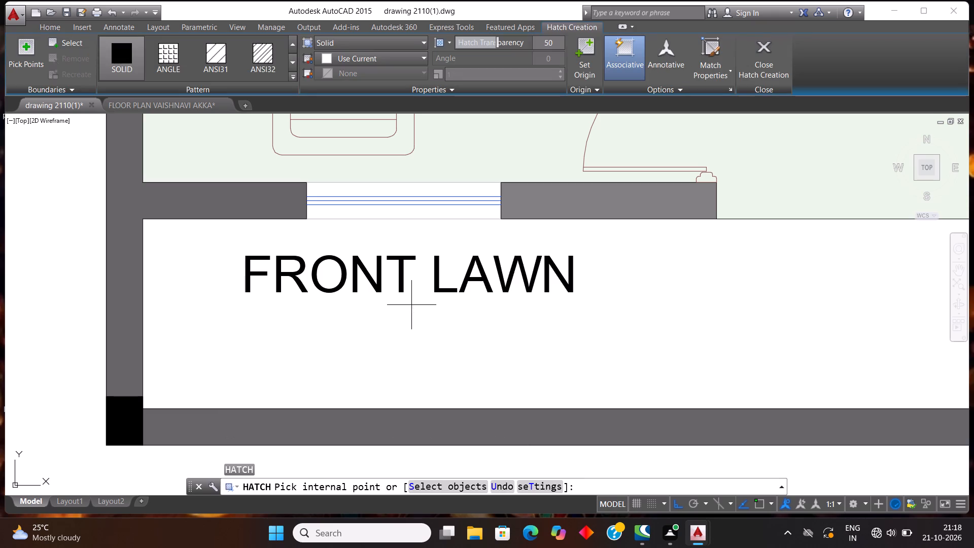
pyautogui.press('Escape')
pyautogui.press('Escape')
# Draw lines around the DRG.ROOM front window: one along its lawn side and verticals of about 1'-5" and 1'-1" at its ends.
pyautogui.press('l')
pyautogui.press('Return')
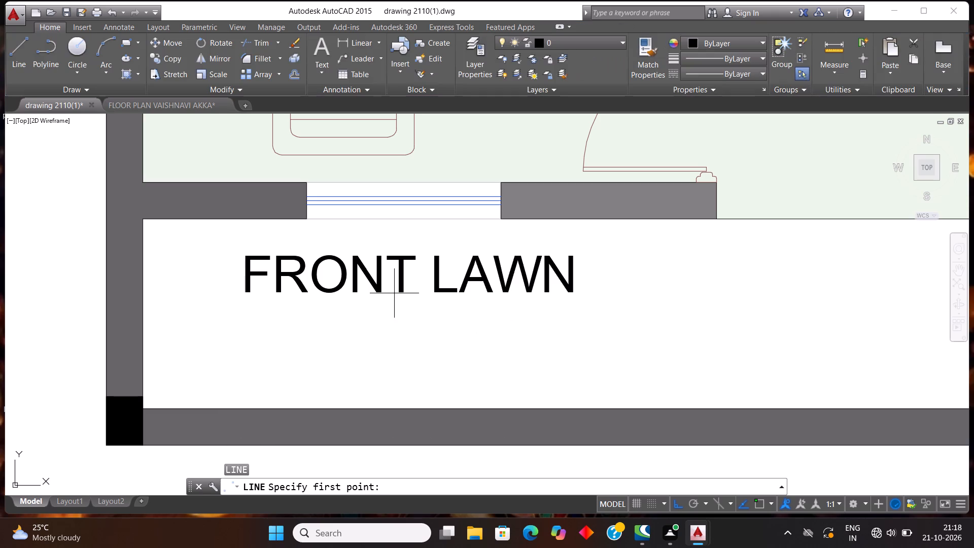
pyautogui.click(300, 222)
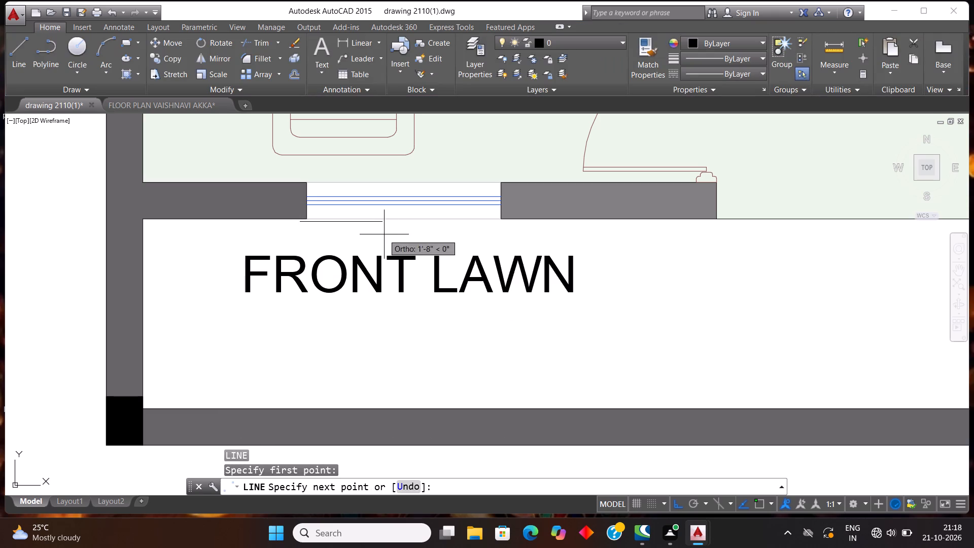
pyautogui.click(510, 228)
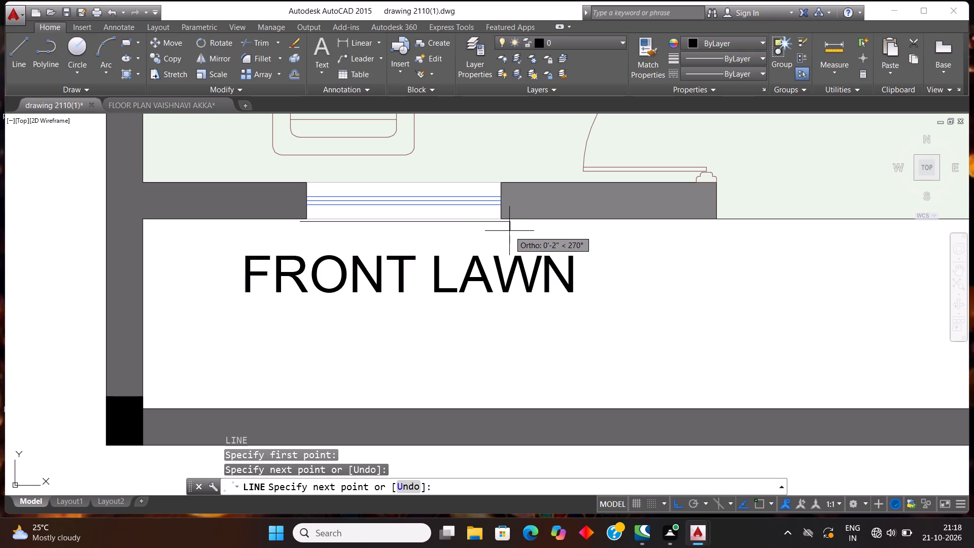
pyautogui.click(507, 152)
pyautogui.press('Escape')
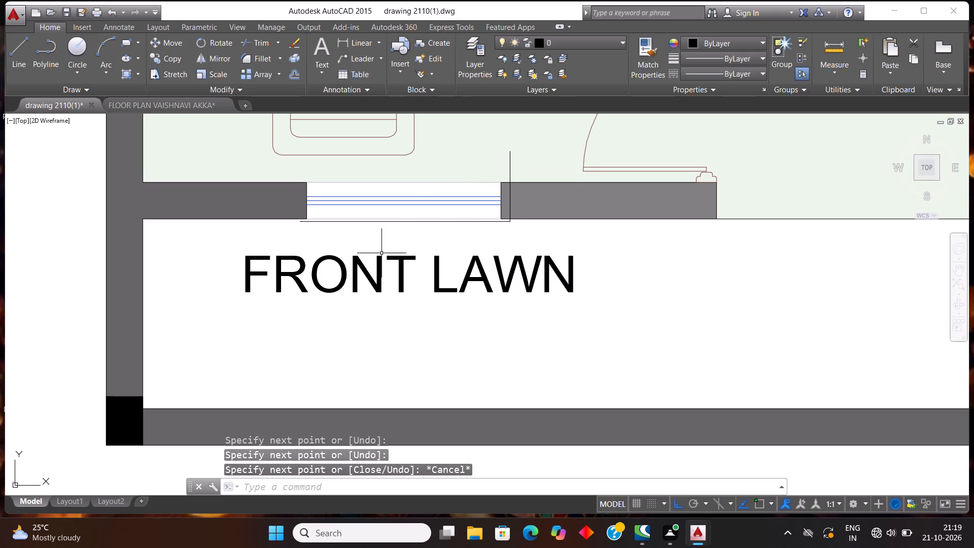
pyautogui.press('Return')
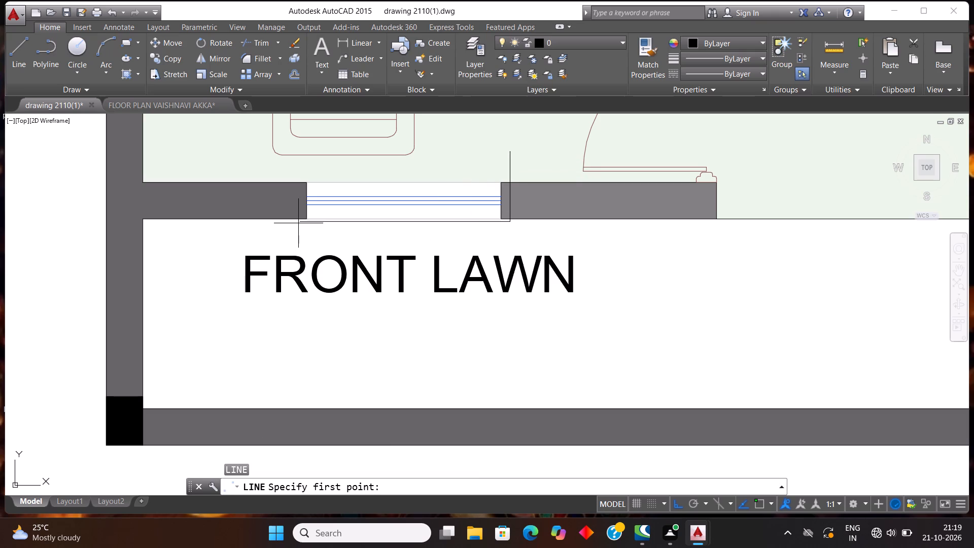
pyautogui.click(301, 221)
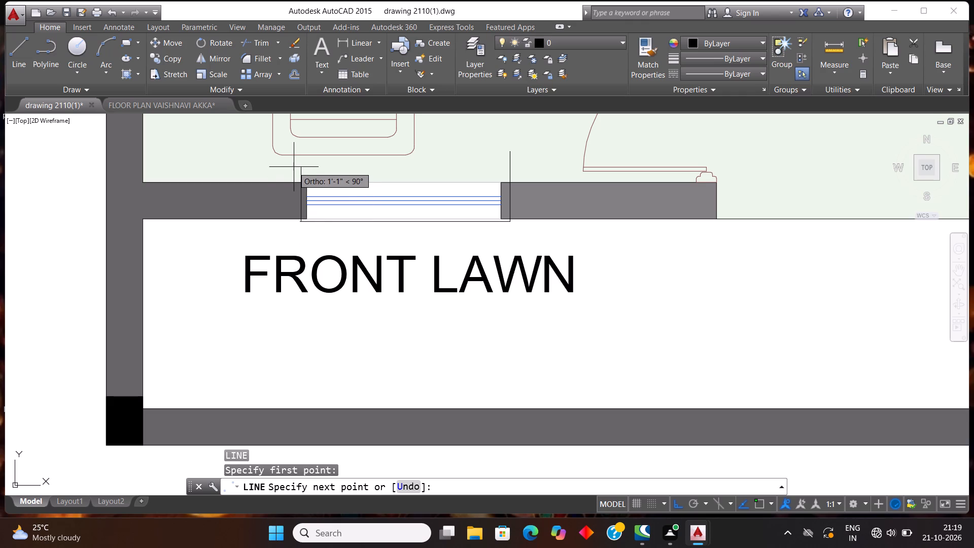
pyautogui.click(294, 166)
pyautogui.press('Escape')
pyautogui.press('Escape')
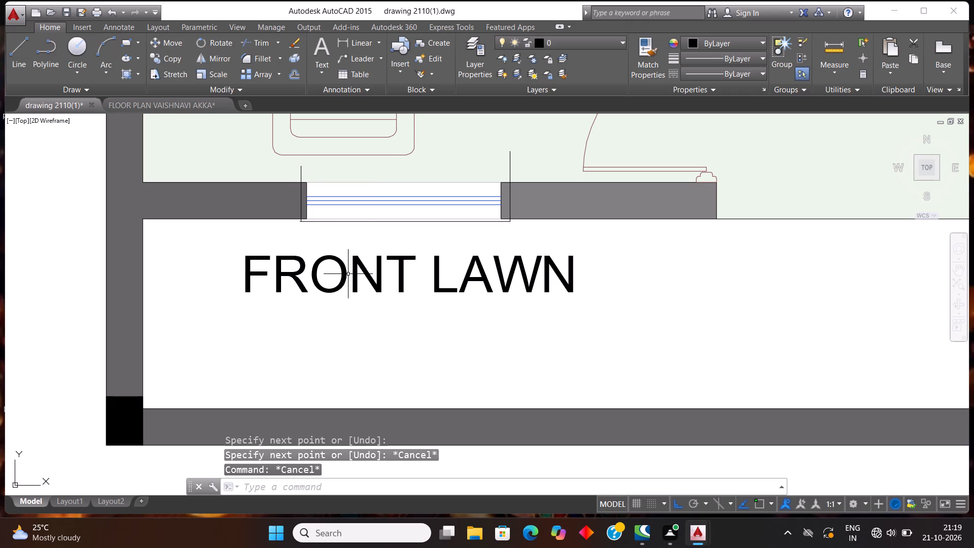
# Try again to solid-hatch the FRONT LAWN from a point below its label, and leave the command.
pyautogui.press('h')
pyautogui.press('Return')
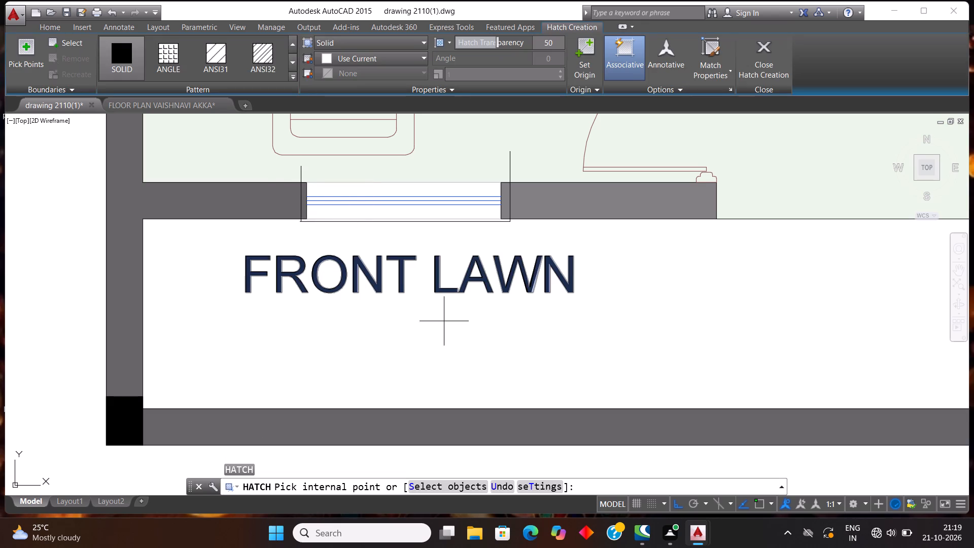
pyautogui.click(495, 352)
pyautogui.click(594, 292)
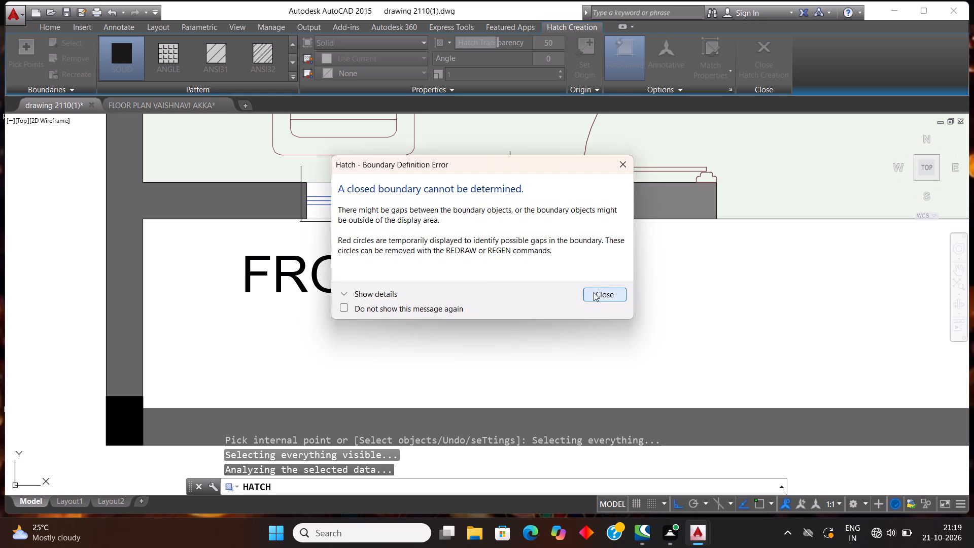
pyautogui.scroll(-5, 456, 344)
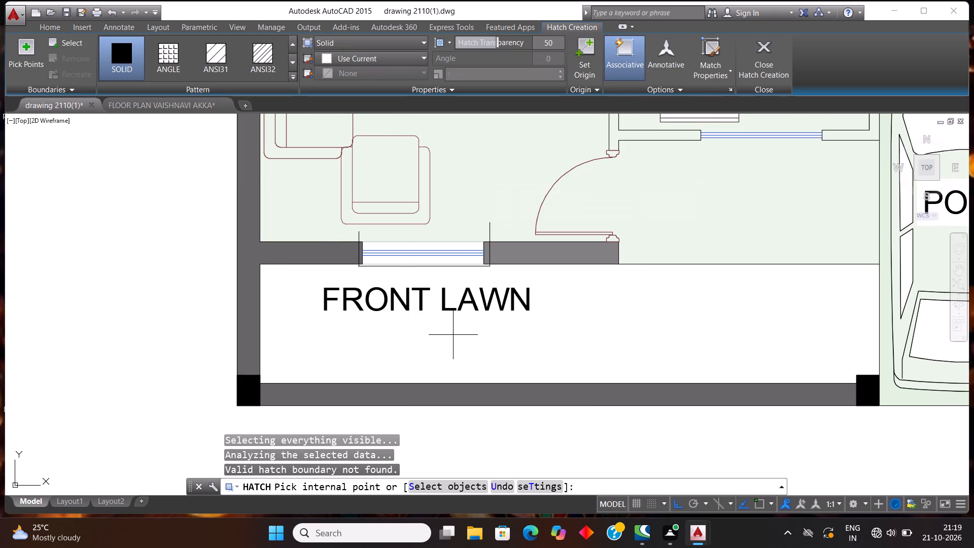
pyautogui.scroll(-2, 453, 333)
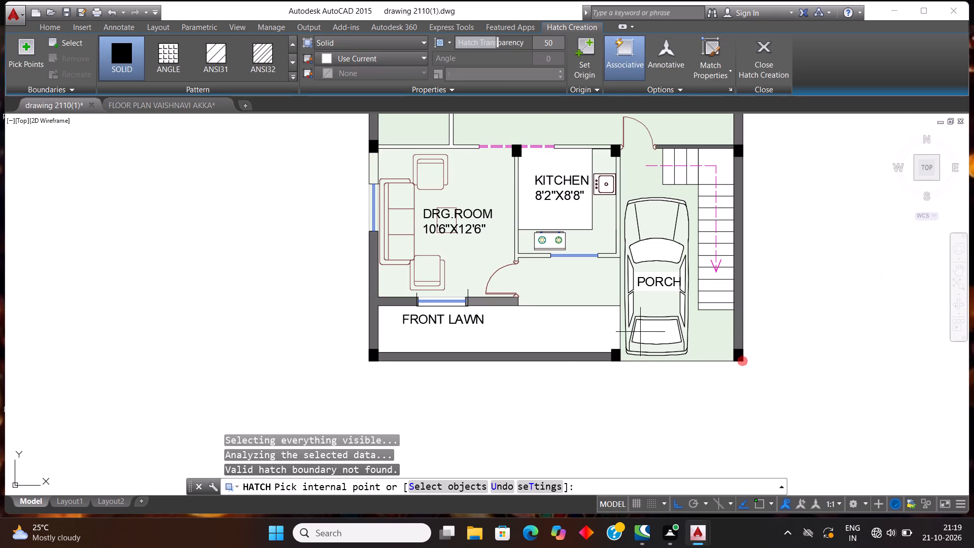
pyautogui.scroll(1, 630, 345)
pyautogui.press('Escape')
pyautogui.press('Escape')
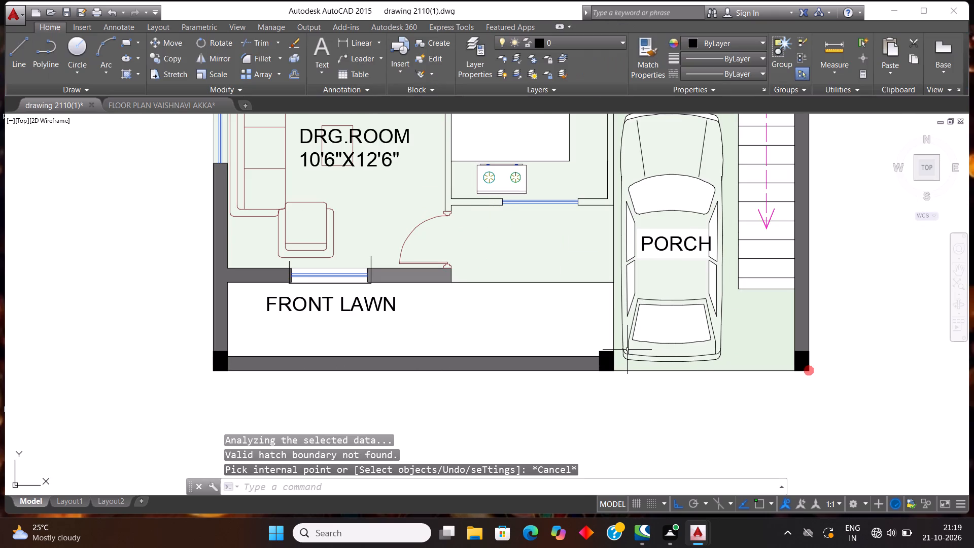
# Draw a vertical line just inside the FRONT LAWN's porch end, from its upper edge toward the black corner column.
pyautogui.press('l')
pyautogui.press('Return')
pyautogui.scroll(2, 648, 334)
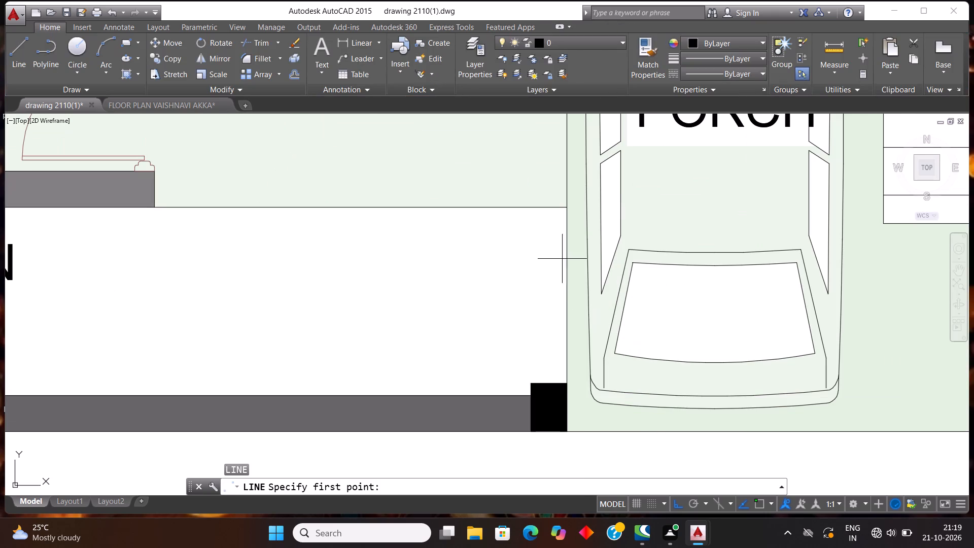
pyautogui.click(560, 201)
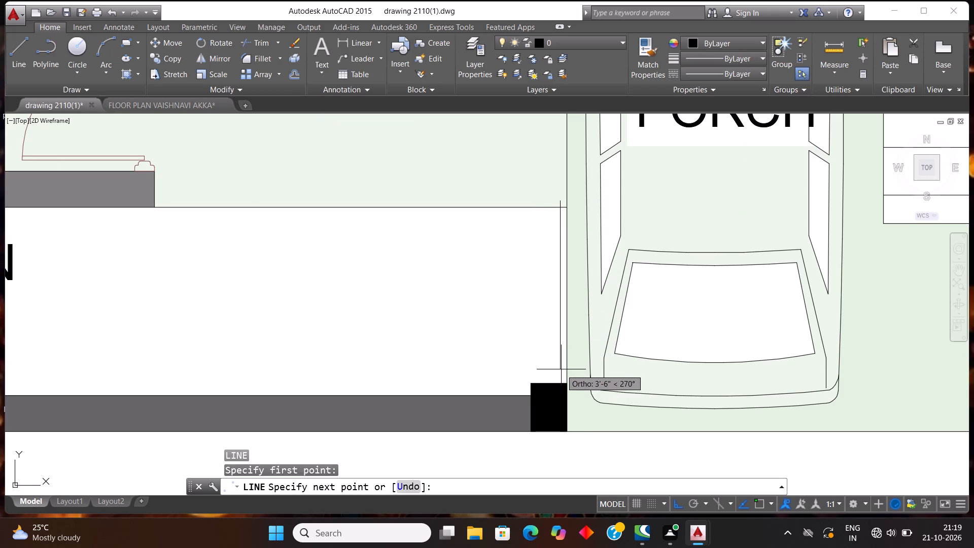
pyautogui.click(562, 380)
pyautogui.press('Escape')
pyautogui.press('Escape')
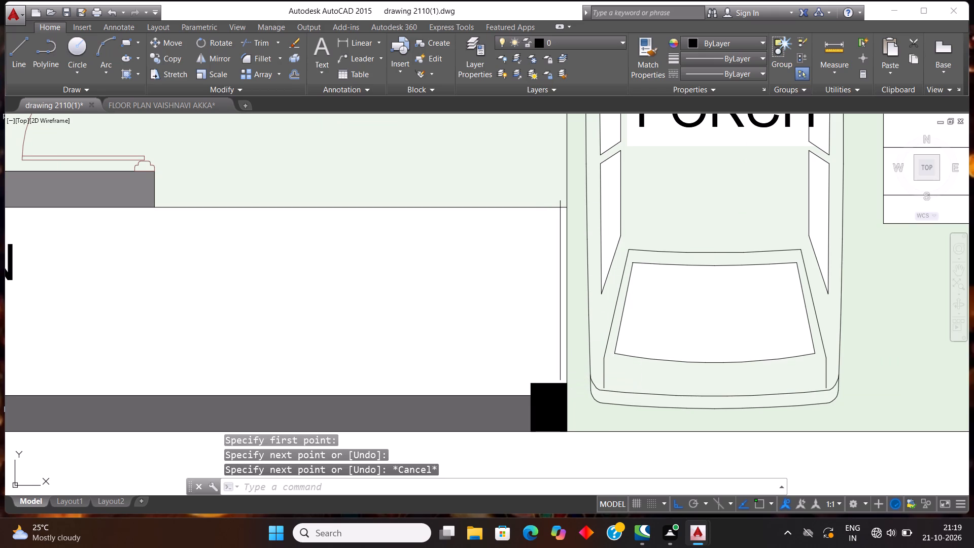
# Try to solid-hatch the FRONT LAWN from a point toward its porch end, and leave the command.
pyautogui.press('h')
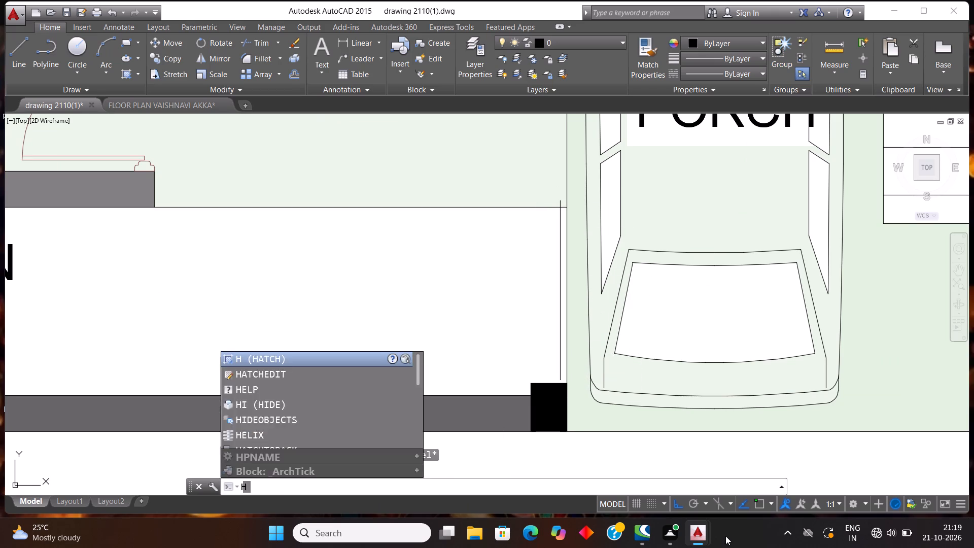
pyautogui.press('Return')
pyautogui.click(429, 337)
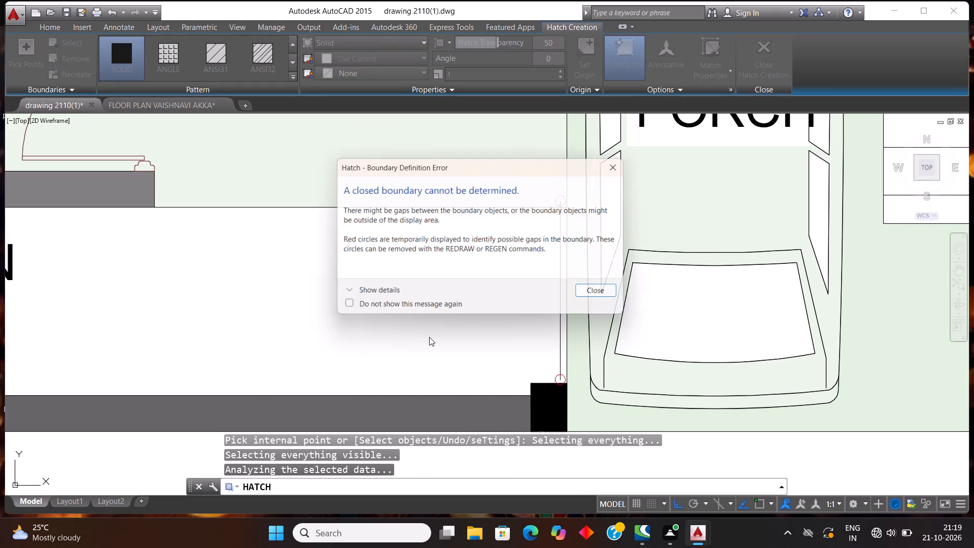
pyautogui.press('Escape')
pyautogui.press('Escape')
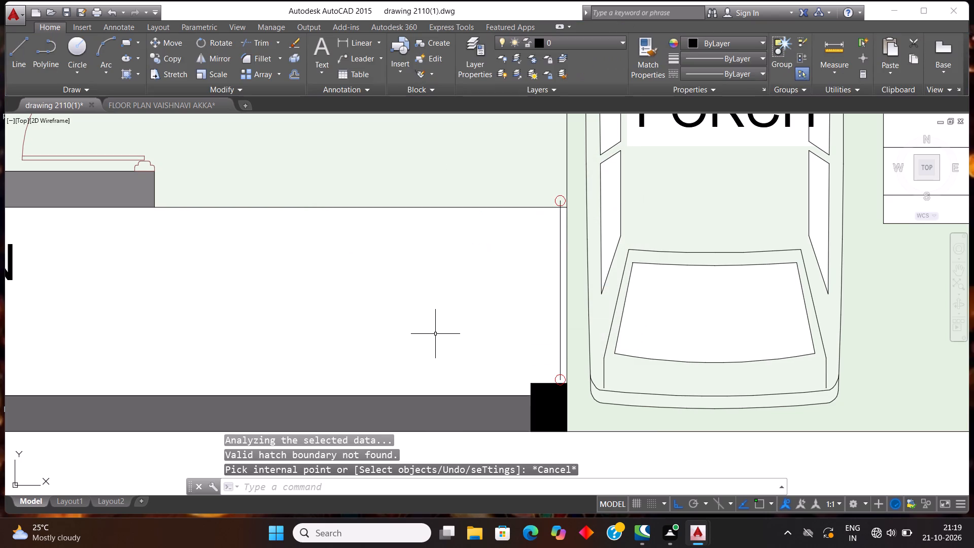
# Extend the new vertical line at the lawn's porch end down through the column to the front wall's outer edge.
pyautogui.write('EX')
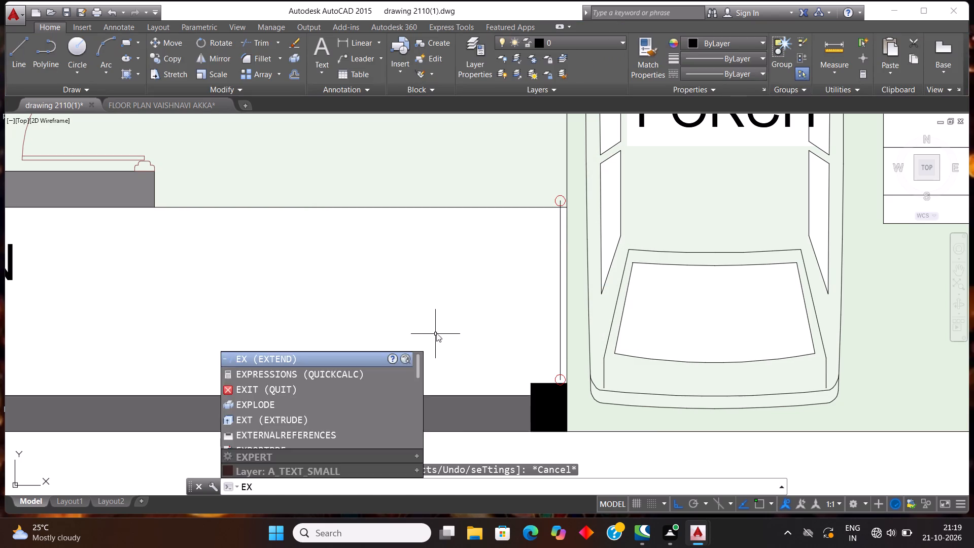
pyautogui.press('Return')
pyautogui.press('Return')
pyautogui.click(560, 362)
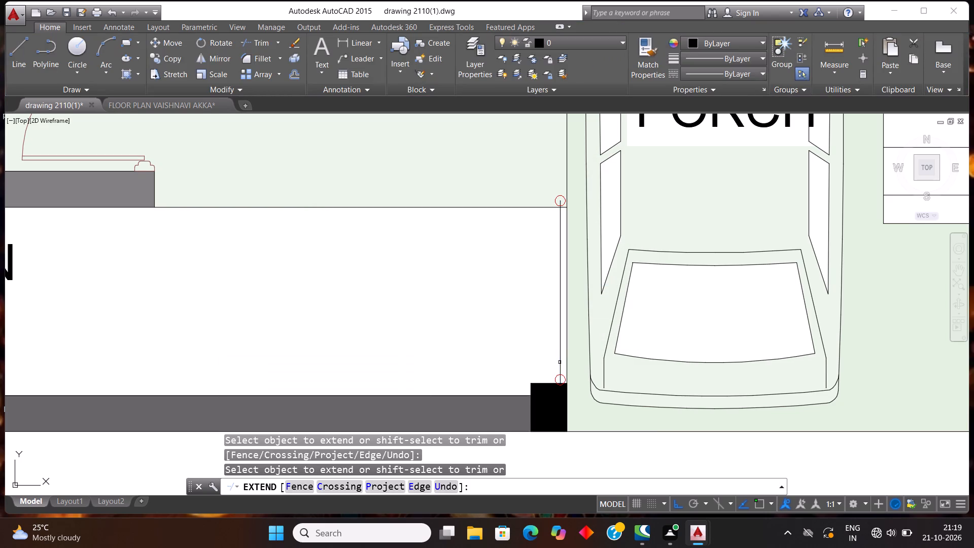
pyautogui.click(560, 368)
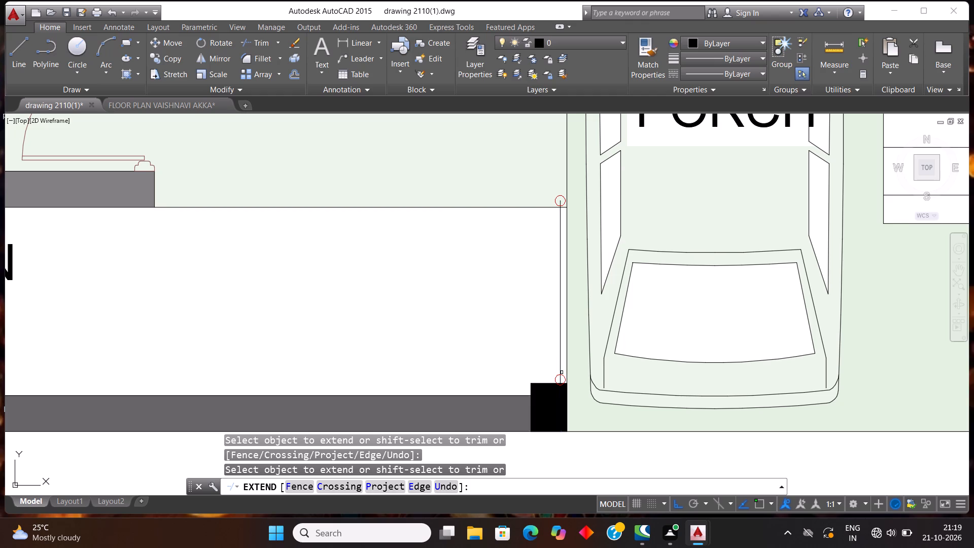
pyautogui.click(561, 370)
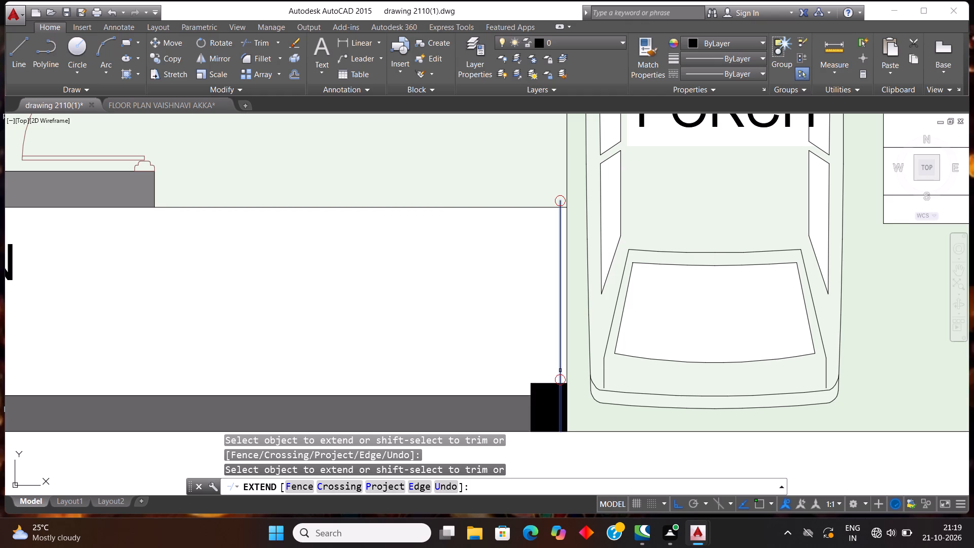
pyautogui.click(560, 370)
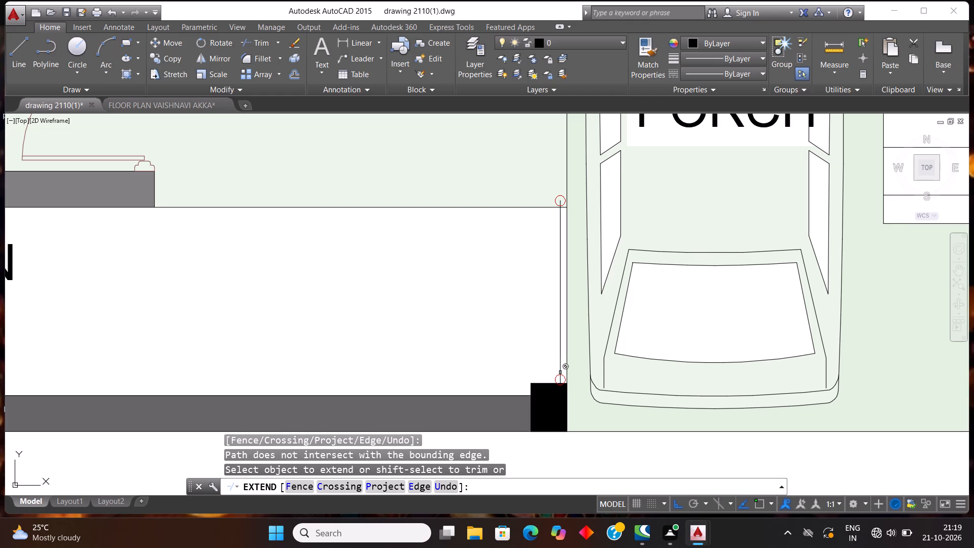
pyautogui.press('Escape')
# Solid-hatch the FRONT LAWN from a point below its label.
pyautogui.scroll(-1, 492, 323)
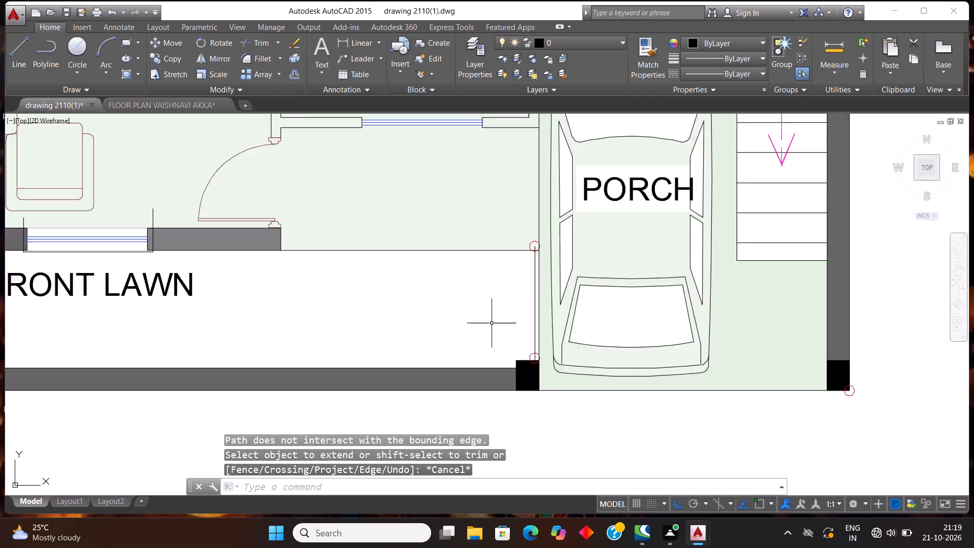
pyautogui.scroll(-1, 492, 323)
pyautogui.press('h')
pyautogui.press('Return')
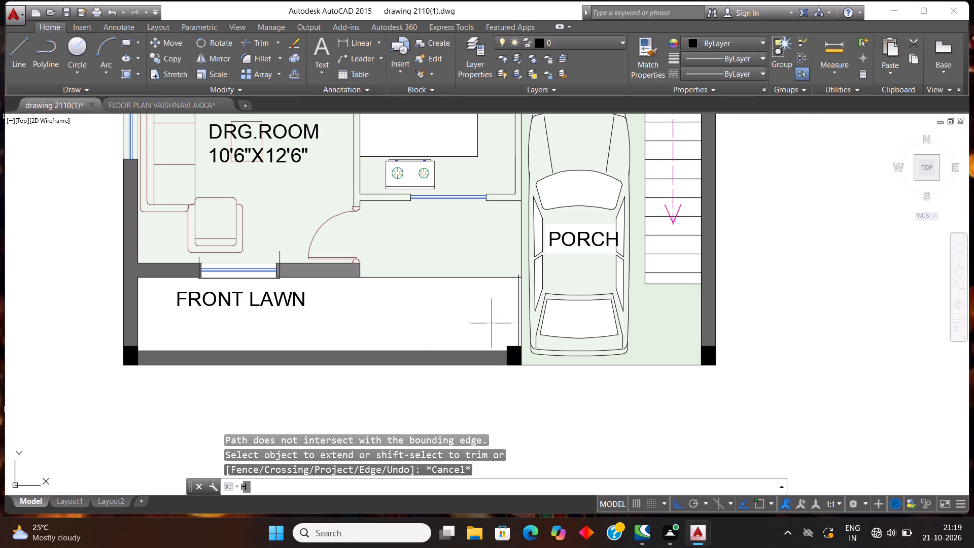
pyautogui.click(285, 325)
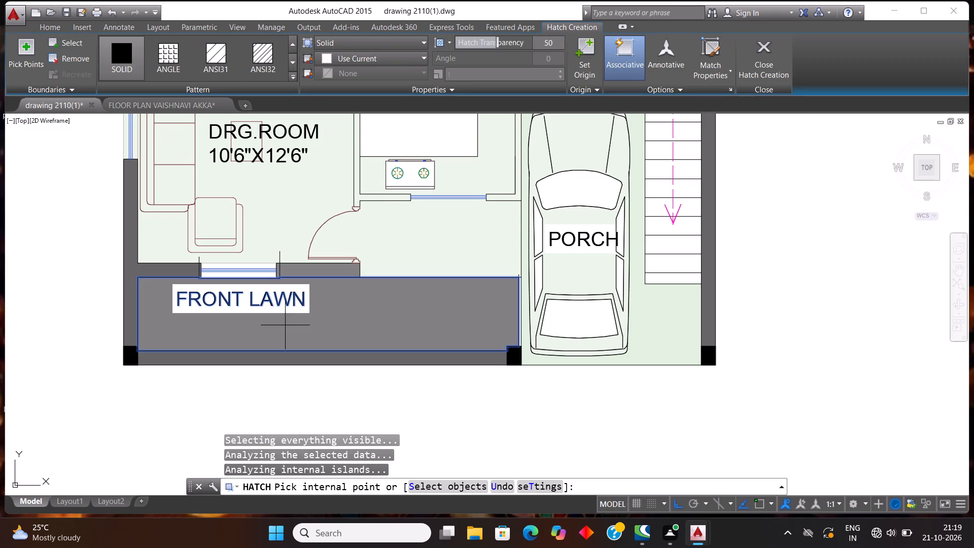
pyautogui.press('Escape')
# Delete the three helper lines around the DRG.ROOM front window: both end verticals and the one along the lawn side.
pyautogui.scroll(1, 257, 269)
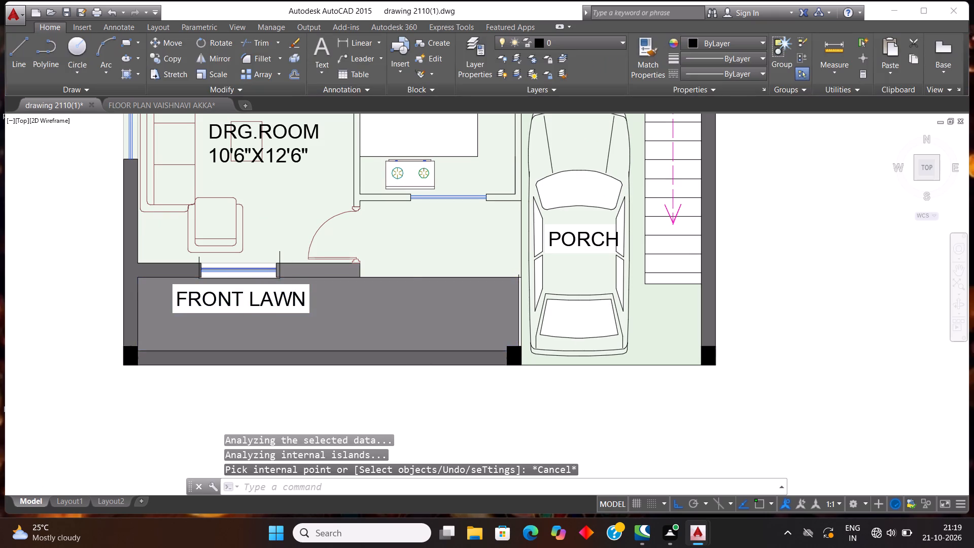
pyautogui.scroll(1, 269, 269)
pyautogui.click(303, 246)
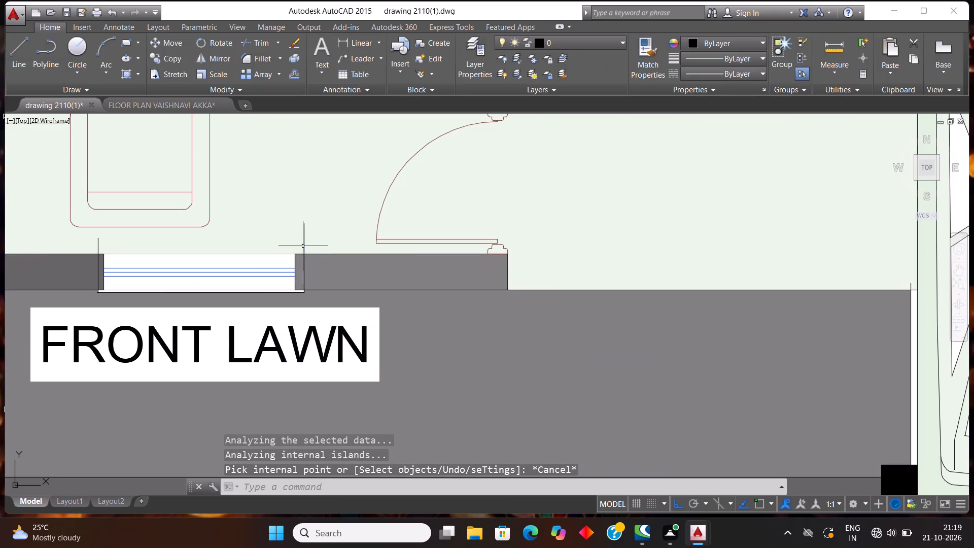
pyautogui.press('Delete')
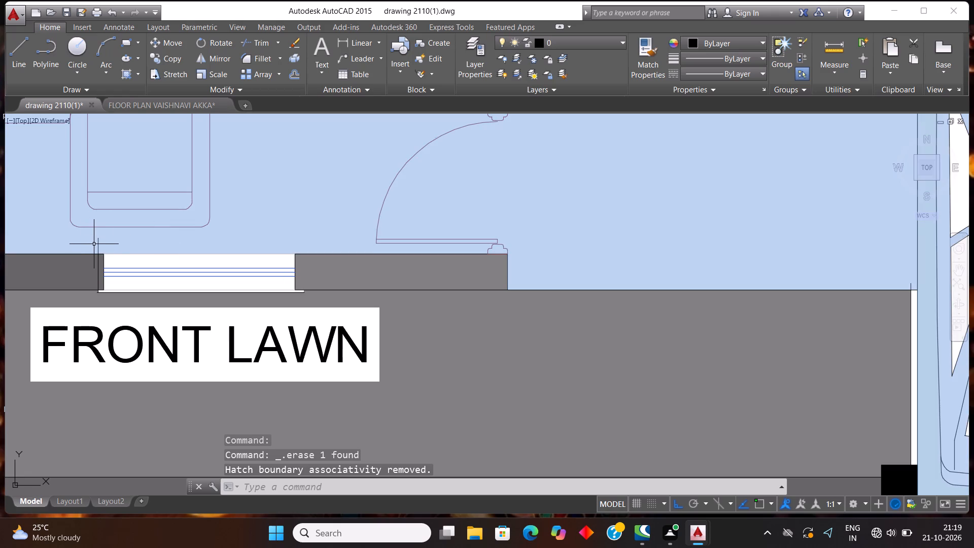
pyautogui.click(98, 243)
pyautogui.press('Delete')
pyautogui.scroll(1, 150, 287)
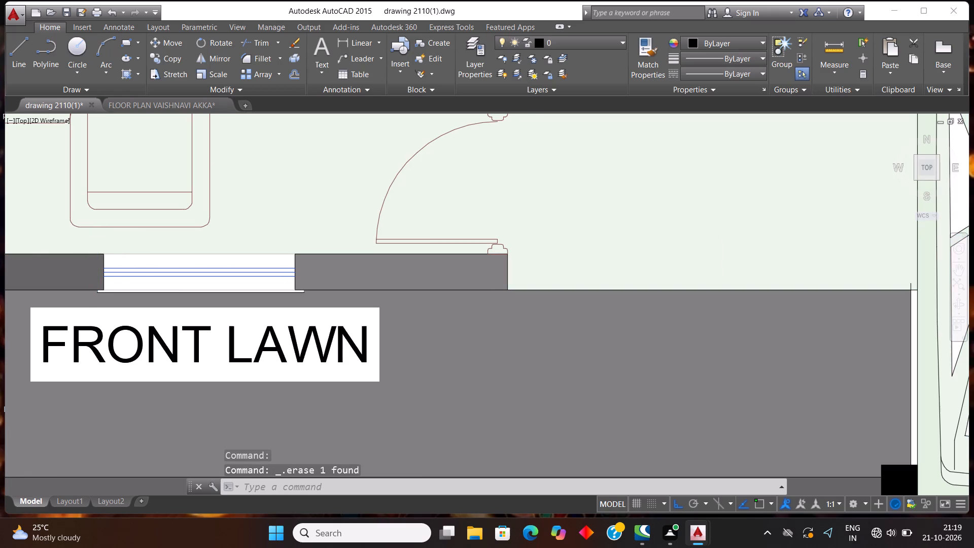
pyautogui.click(162, 297)
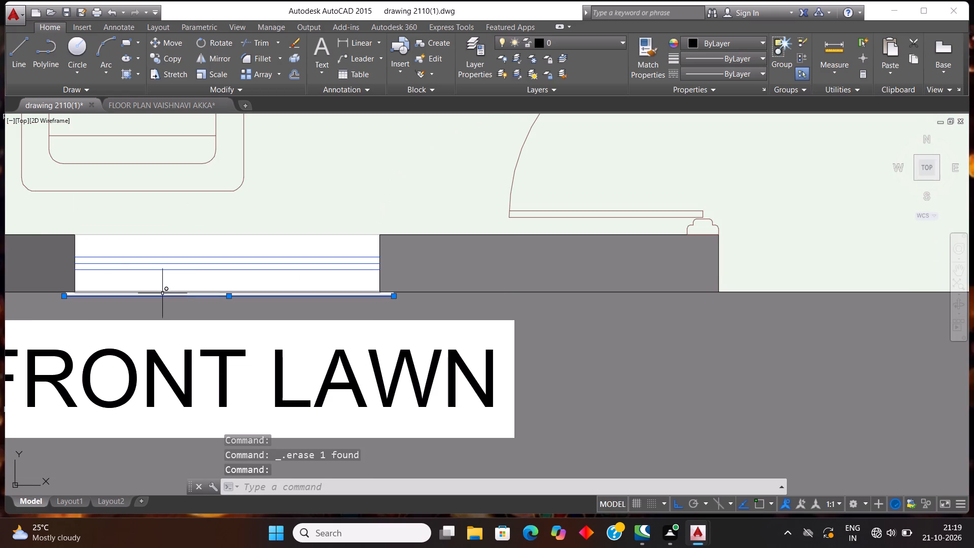
pyautogui.press('Delete')
# Delete the vertical helper line at the FRONT LAWN's porch end.
pyautogui.scroll(-2, 168, 288)
pyautogui.scroll(-2, 342, 316)
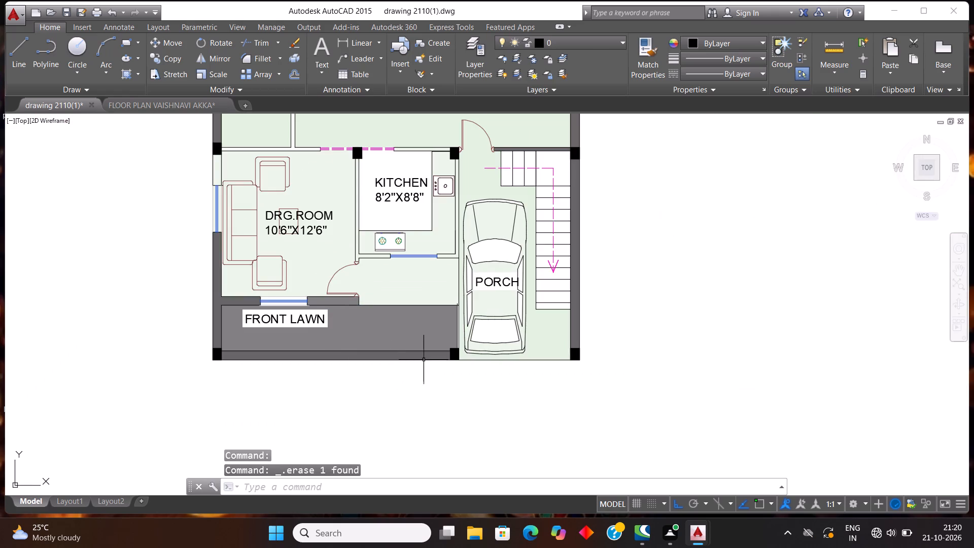
pyautogui.scroll(4, 461, 348)
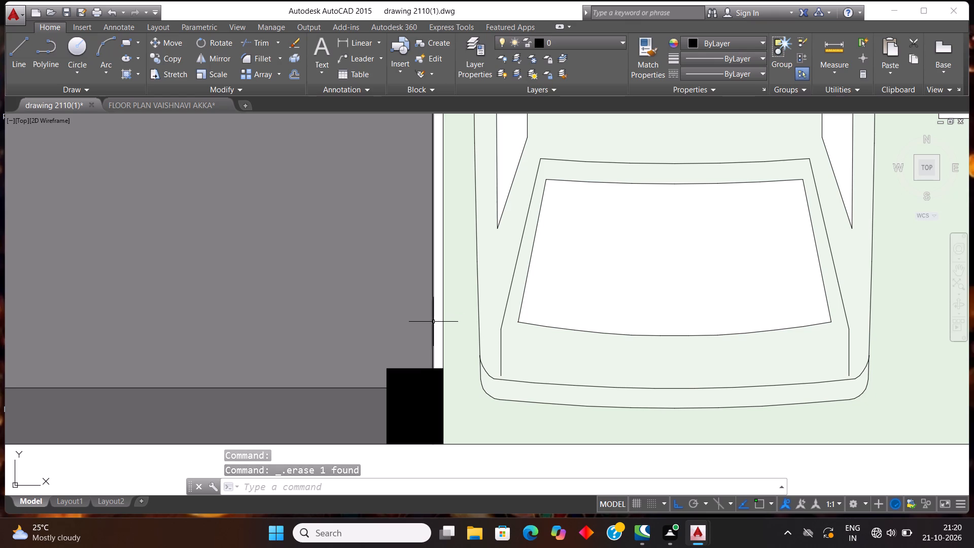
pyautogui.click(433, 322)
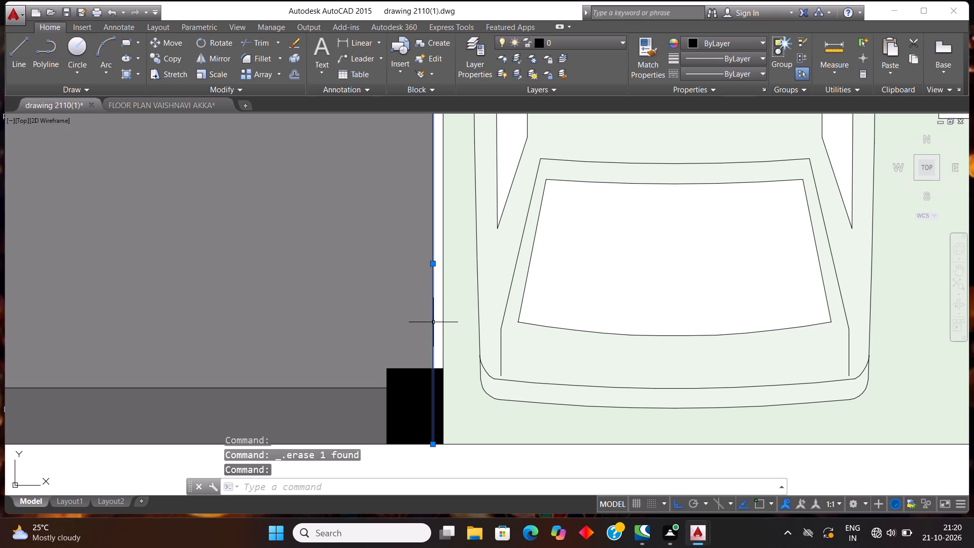
pyautogui.press('Delete')
# Recolour the FRONT LAWN's solid hatch to dark green 19,103,52.
pyautogui.scroll(-3, 430, 327)
pyautogui.scroll(-2, 529, 361)
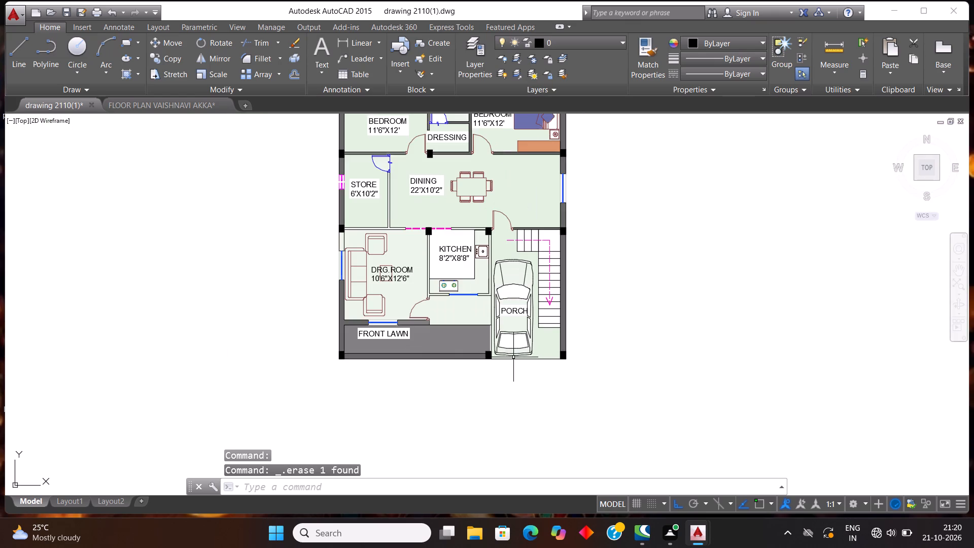
pyautogui.scroll(-1, 510, 356)
pyautogui.click(469, 347)
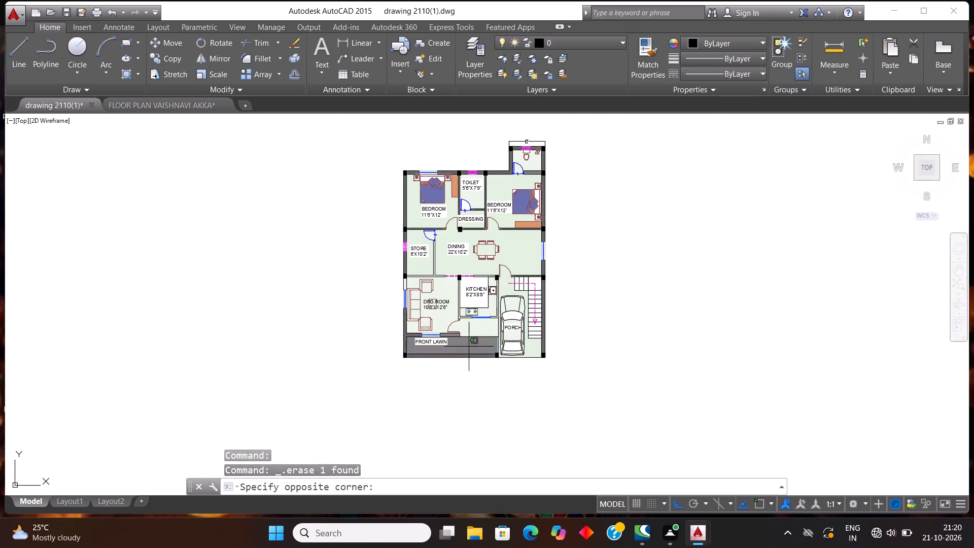
pyautogui.click(337, 57)
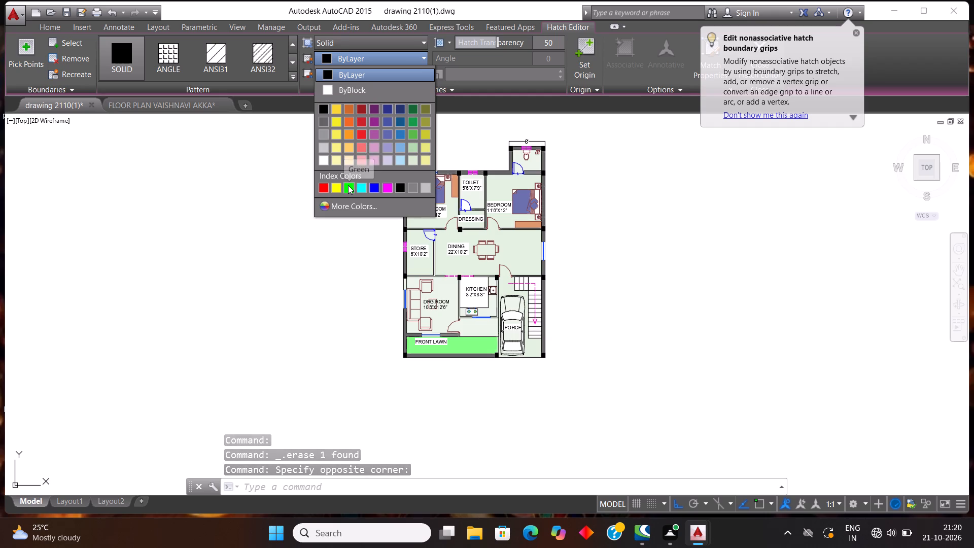
pyautogui.click(409, 107)
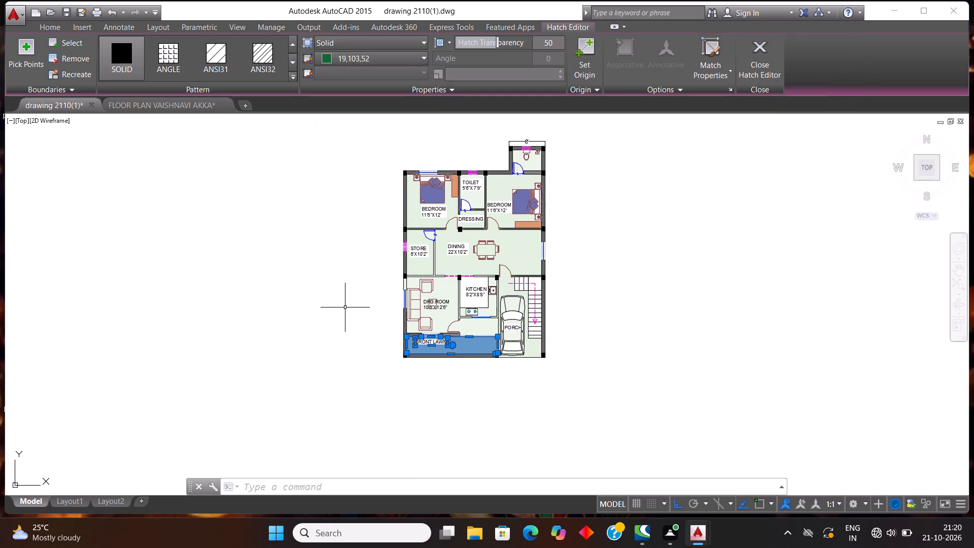
pyautogui.press('Escape')
# Set the FRONT LAWN hatch's transparency to 30.
pyautogui.scroll(1, 407, 344)
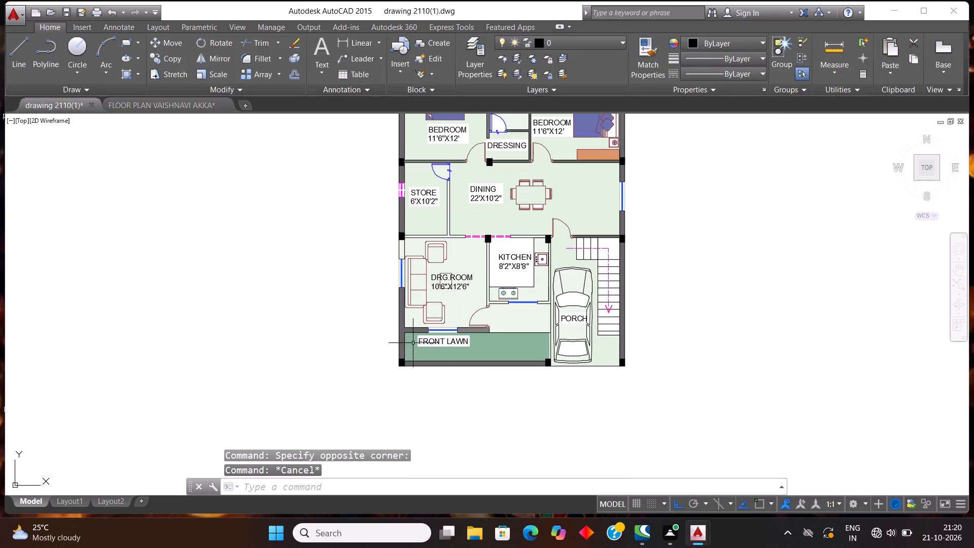
pyautogui.click(520, 348)
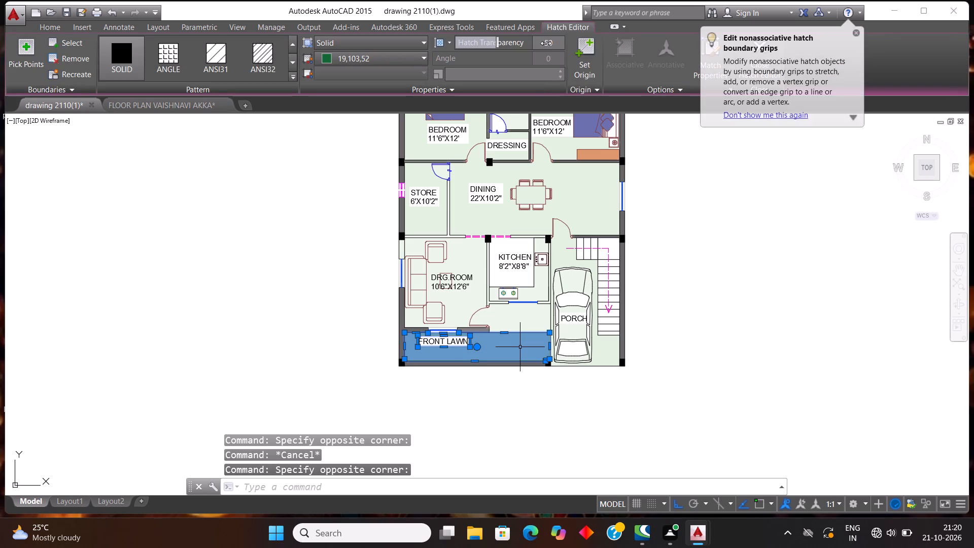
pyautogui.click(547, 42)
pyautogui.write('30')
pyautogui.press('Return')
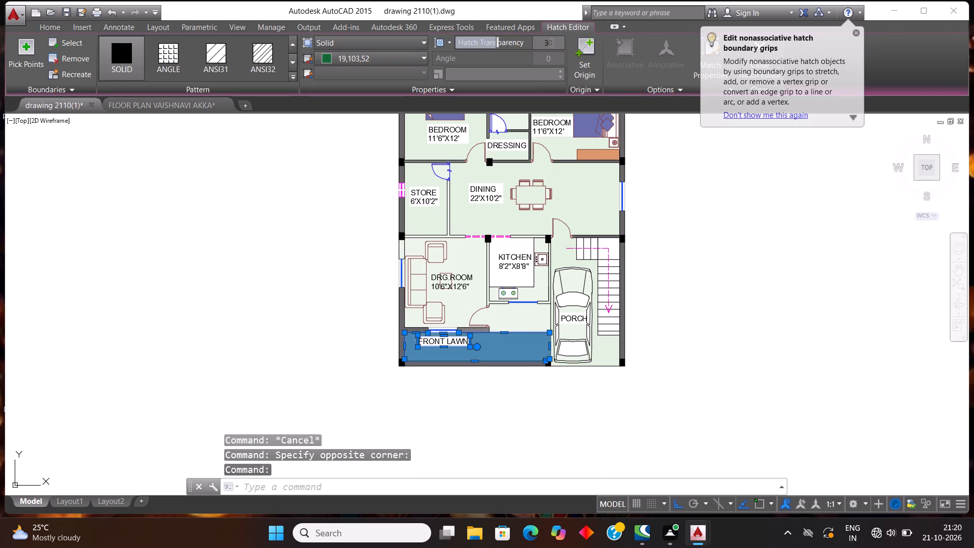
pyautogui.press('Escape')
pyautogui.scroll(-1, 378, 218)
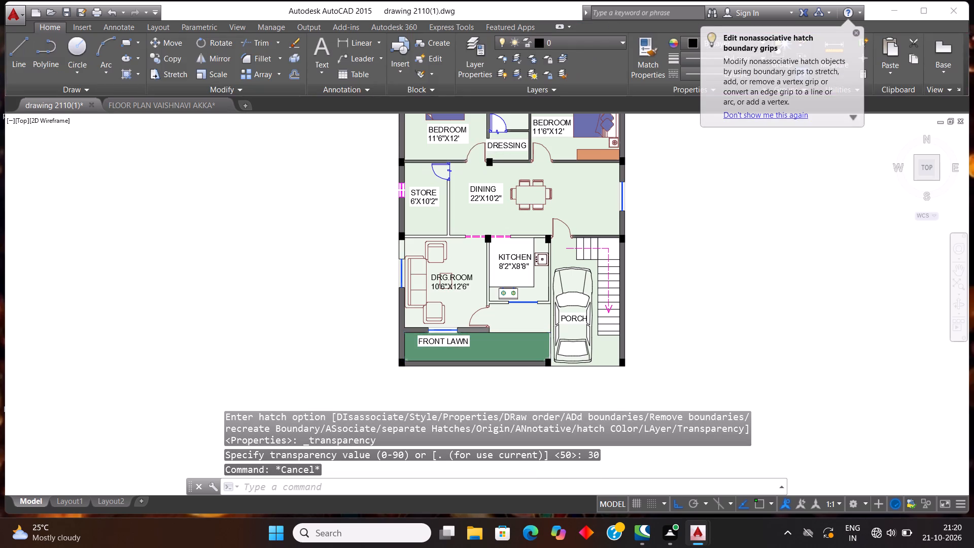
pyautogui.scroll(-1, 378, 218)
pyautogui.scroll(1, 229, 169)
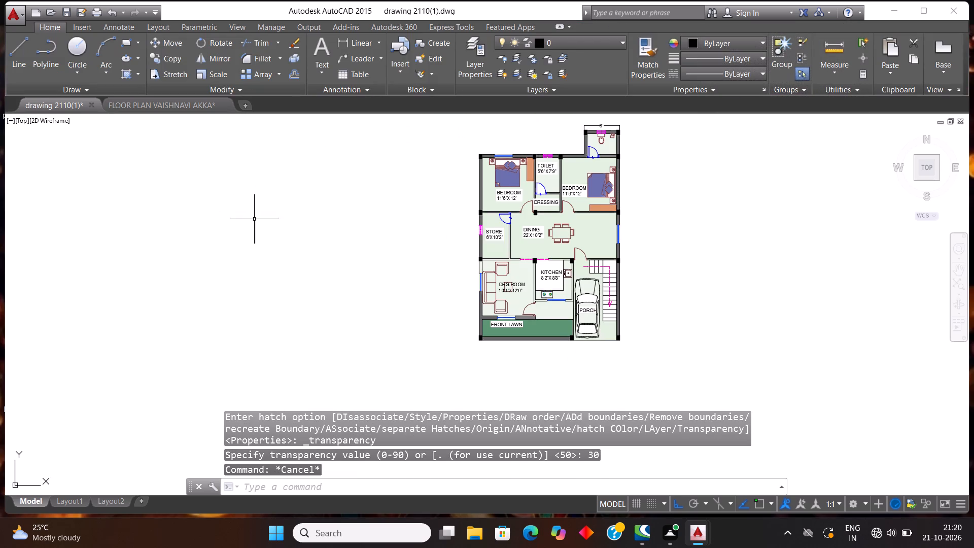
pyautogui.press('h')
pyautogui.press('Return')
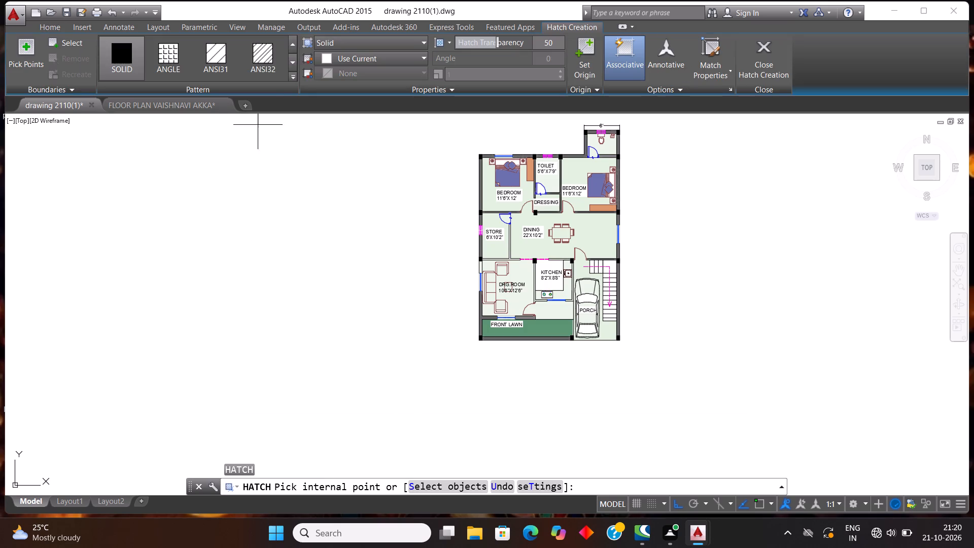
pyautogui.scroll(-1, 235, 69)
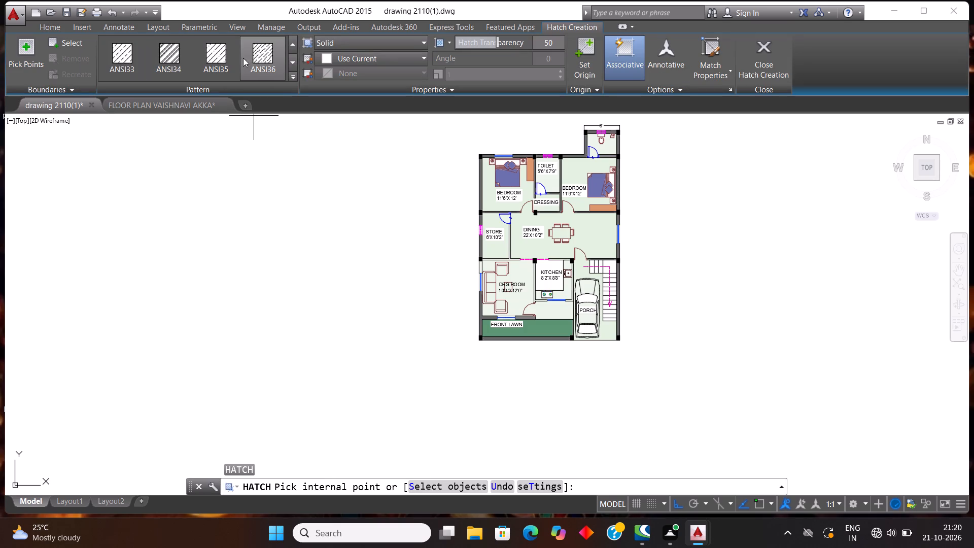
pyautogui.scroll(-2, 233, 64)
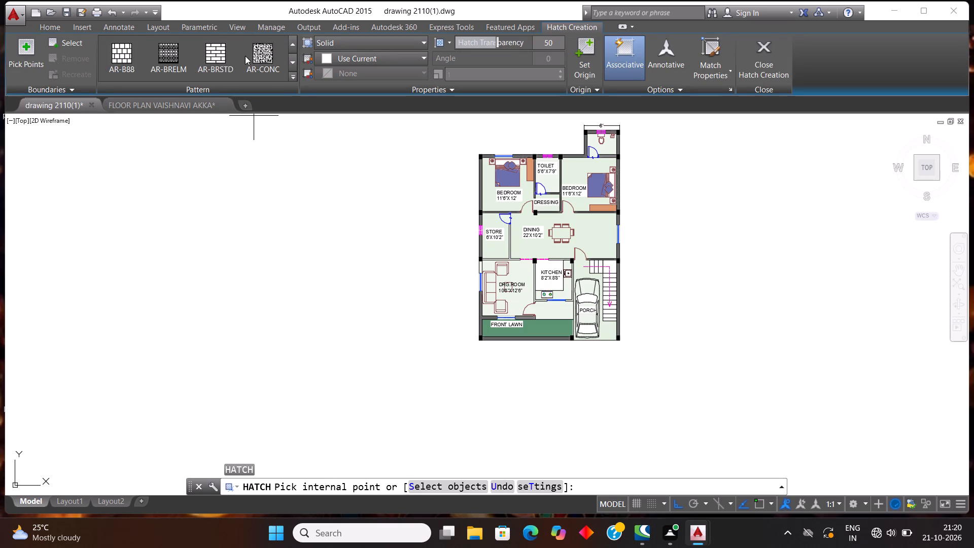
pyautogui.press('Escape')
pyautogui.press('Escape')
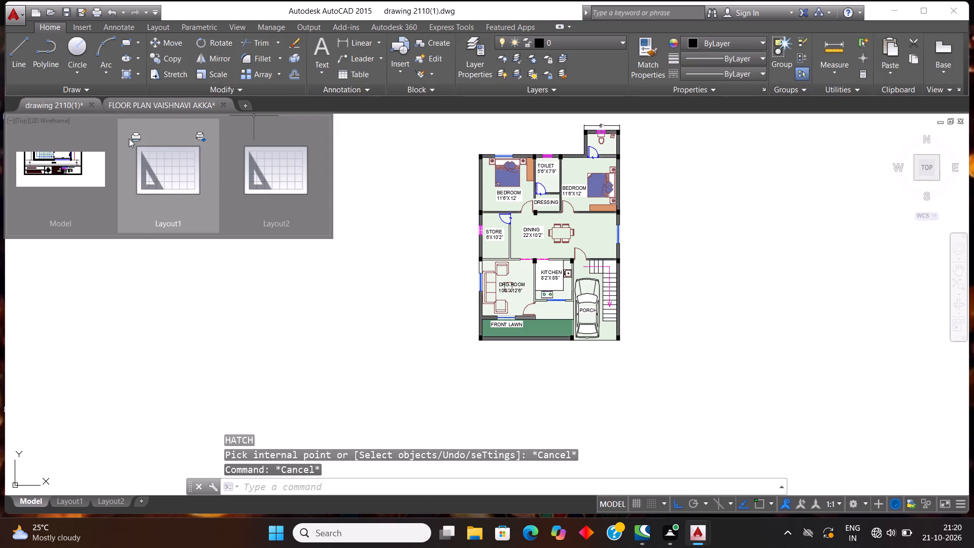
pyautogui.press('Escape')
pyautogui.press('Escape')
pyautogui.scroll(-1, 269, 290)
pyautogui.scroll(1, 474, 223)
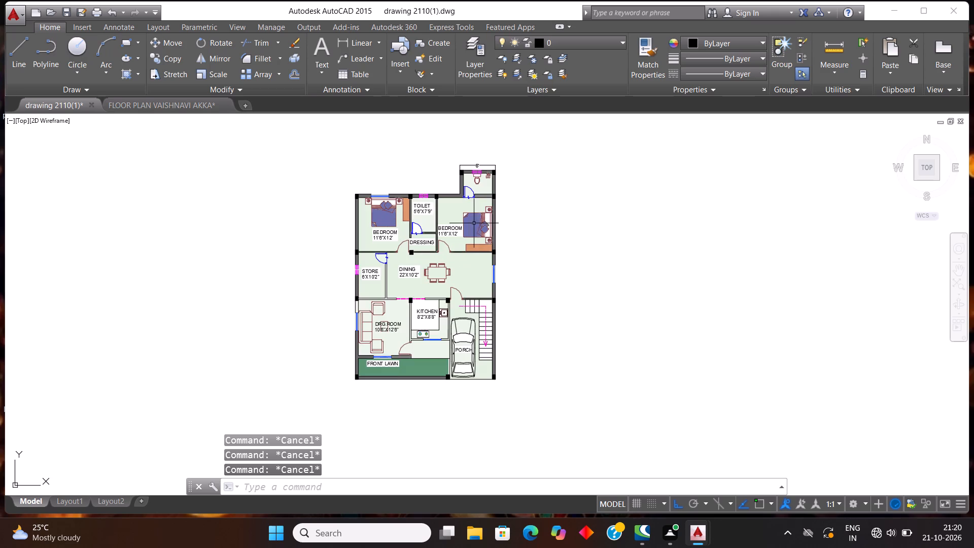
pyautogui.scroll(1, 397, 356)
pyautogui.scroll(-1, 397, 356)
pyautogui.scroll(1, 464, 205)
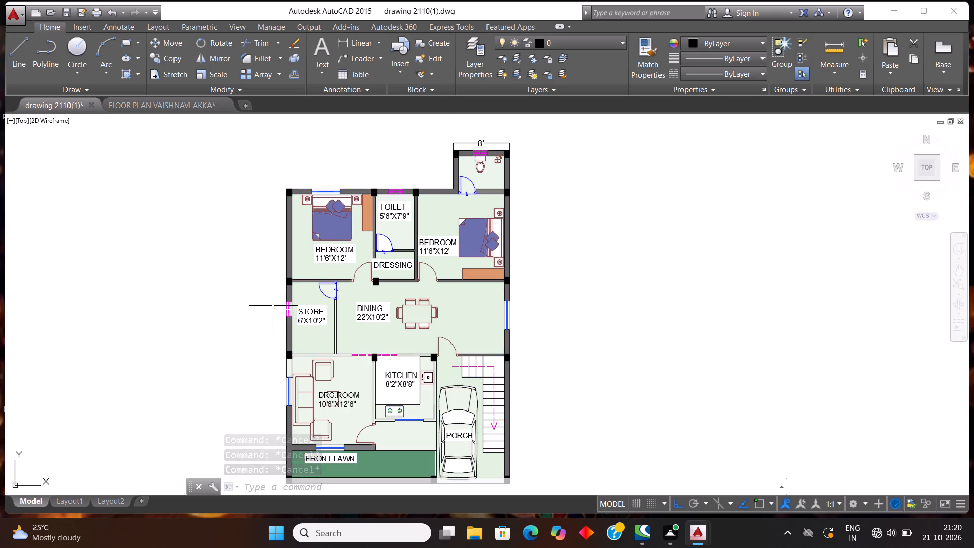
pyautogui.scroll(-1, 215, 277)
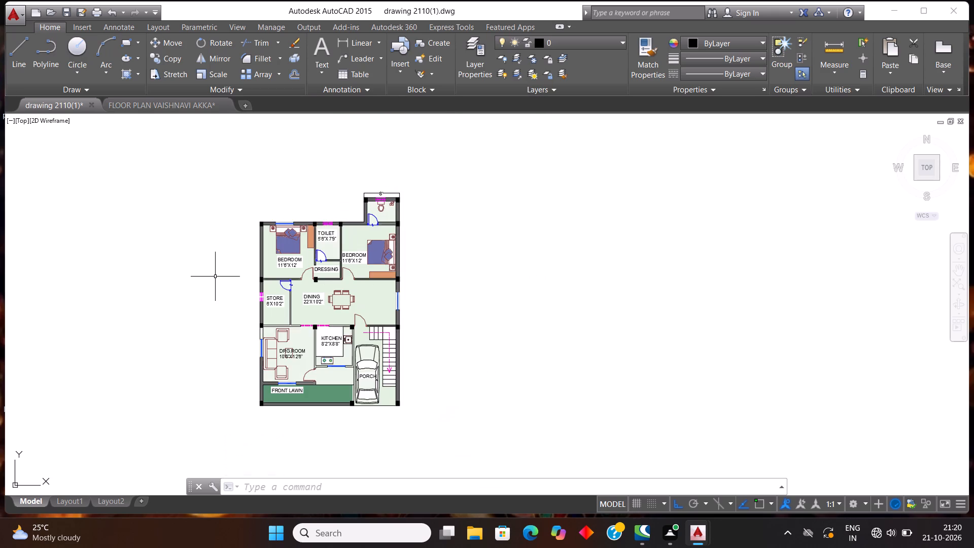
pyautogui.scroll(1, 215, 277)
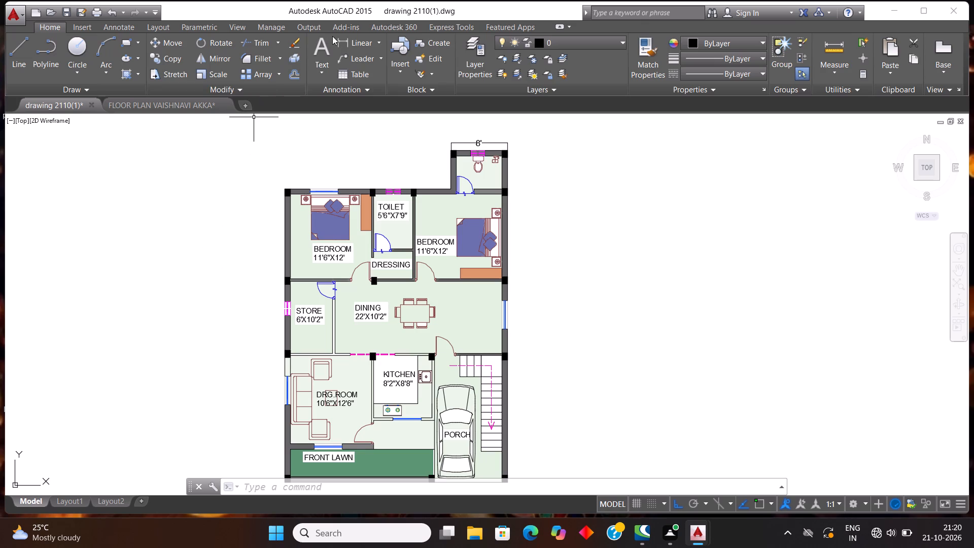
# Add a horizontal linear dimension above the rear wall, from the plan's outer bedroom corner to the near side of the projecting rear toilet.
pyautogui.click(339, 38)
pyautogui.scroll(1, 286, 190)
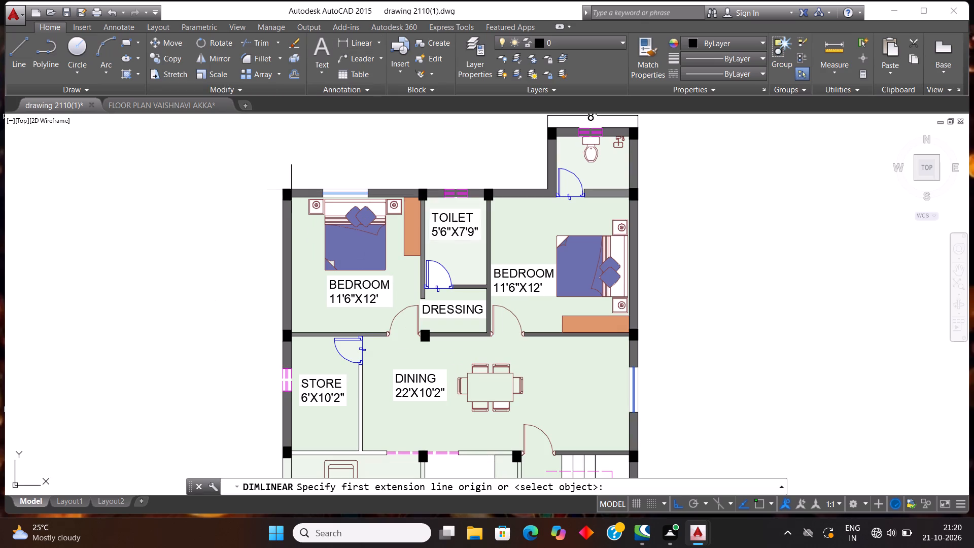
pyautogui.click(283, 189)
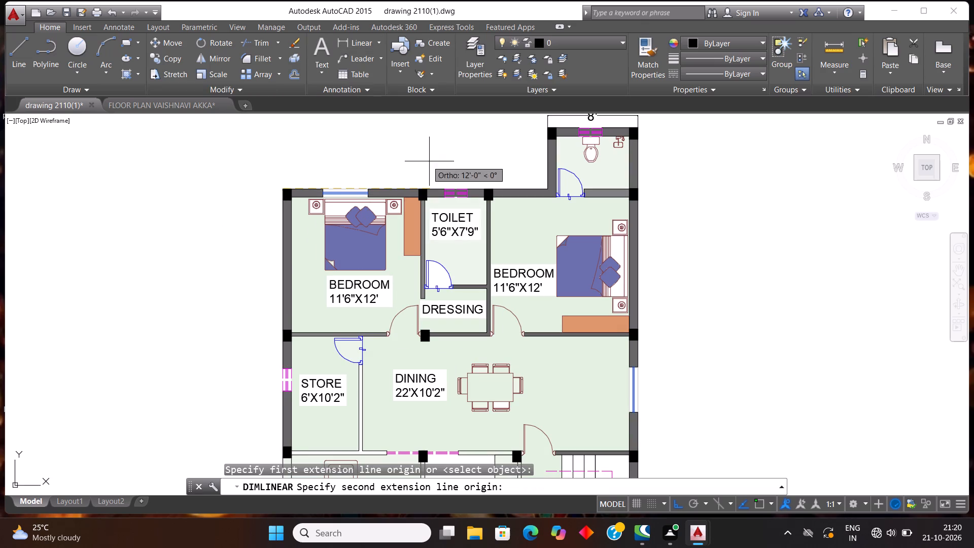
pyautogui.click(547, 188)
pyautogui.click(494, 160)
# Add a vertical linear dimension outside the stair-side wall, from the projecting toilet's outer rear corner to the plan's front corner beside the porch.
pyautogui.press('Return')
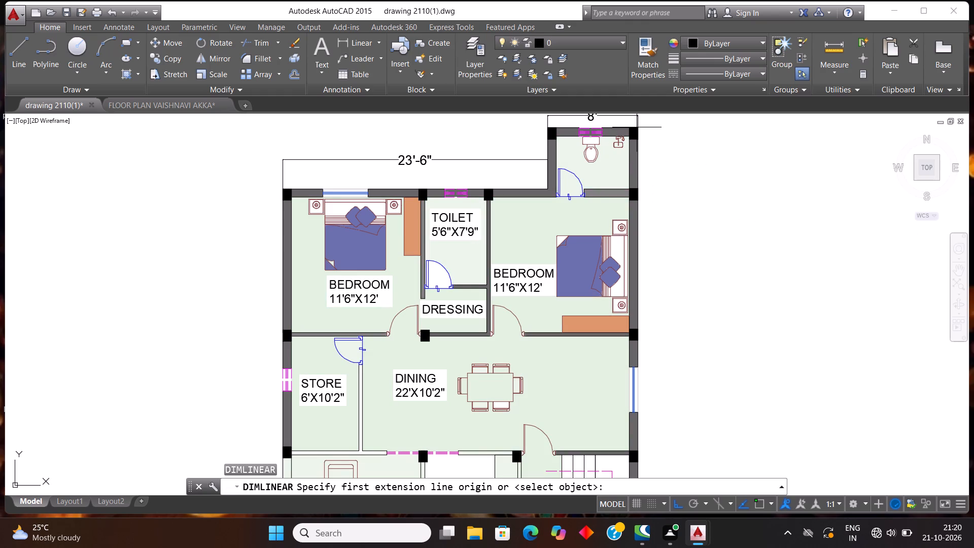
pyautogui.click(637, 127)
pyautogui.scroll(-2, 679, 207)
pyautogui.scroll(2, 698, 401)
pyautogui.scroll(1, 635, 377)
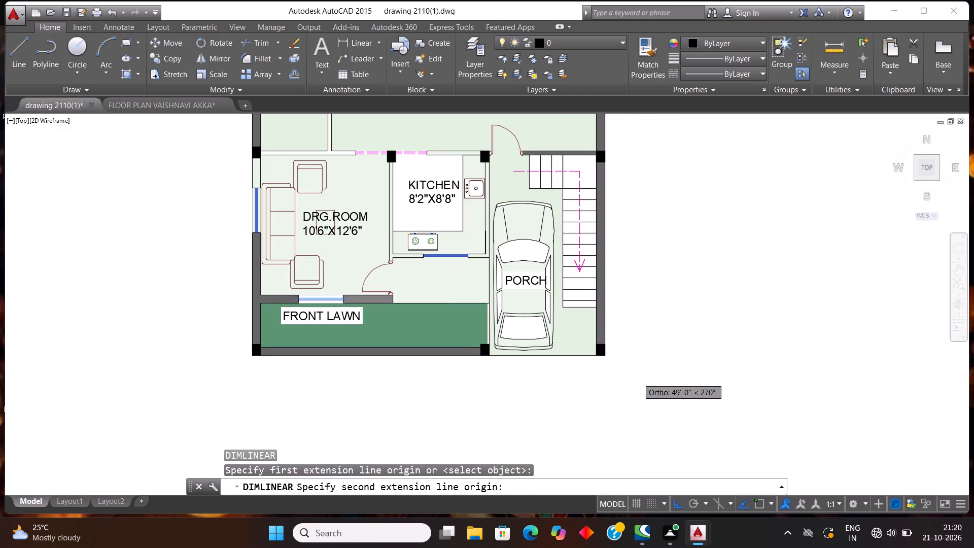
pyautogui.scroll(1, 629, 377)
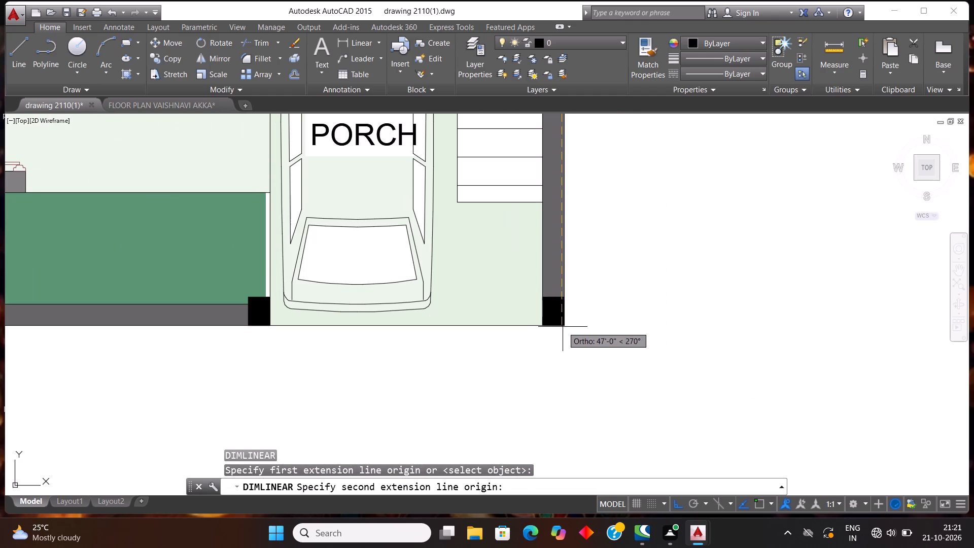
pyautogui.click(564, 325)
pyautogui.click(618, 318)
pyautogui.scroll(-3, 628, 348)
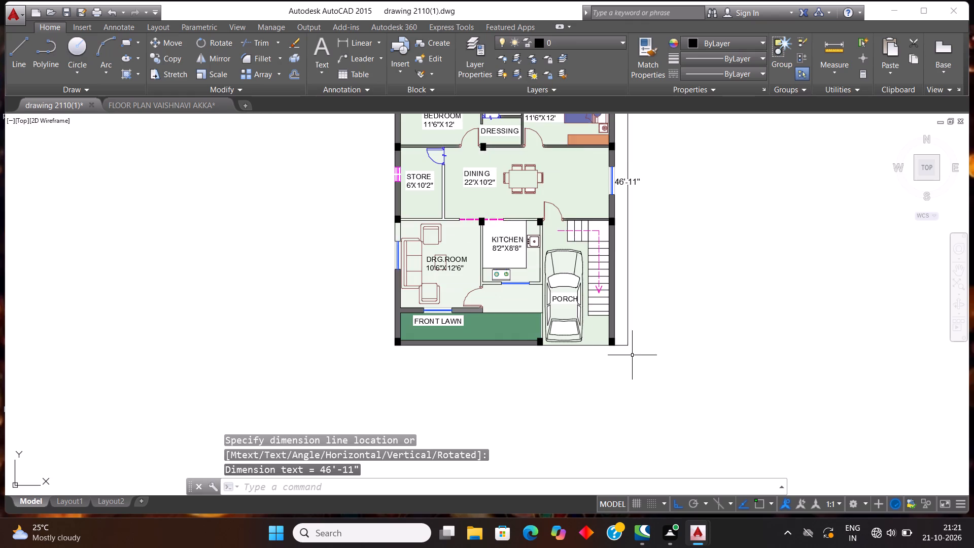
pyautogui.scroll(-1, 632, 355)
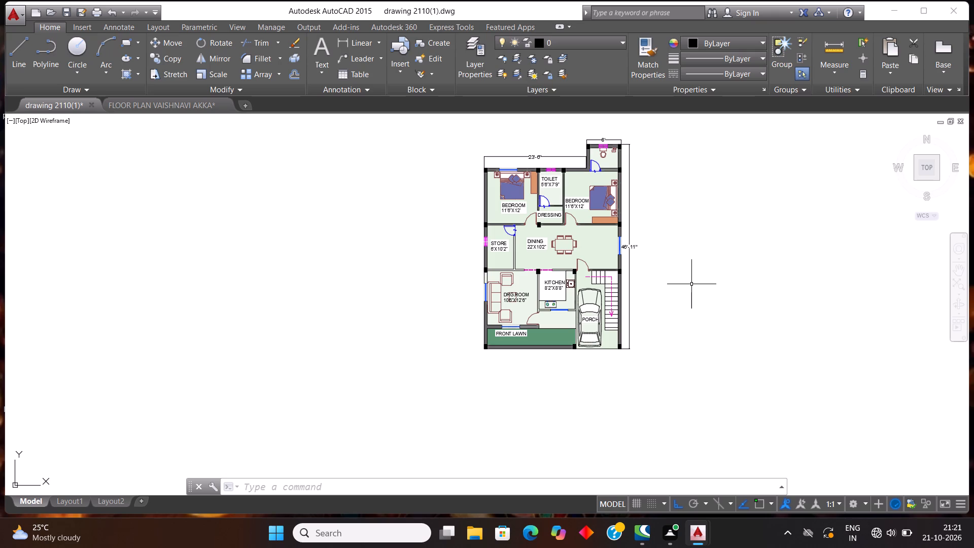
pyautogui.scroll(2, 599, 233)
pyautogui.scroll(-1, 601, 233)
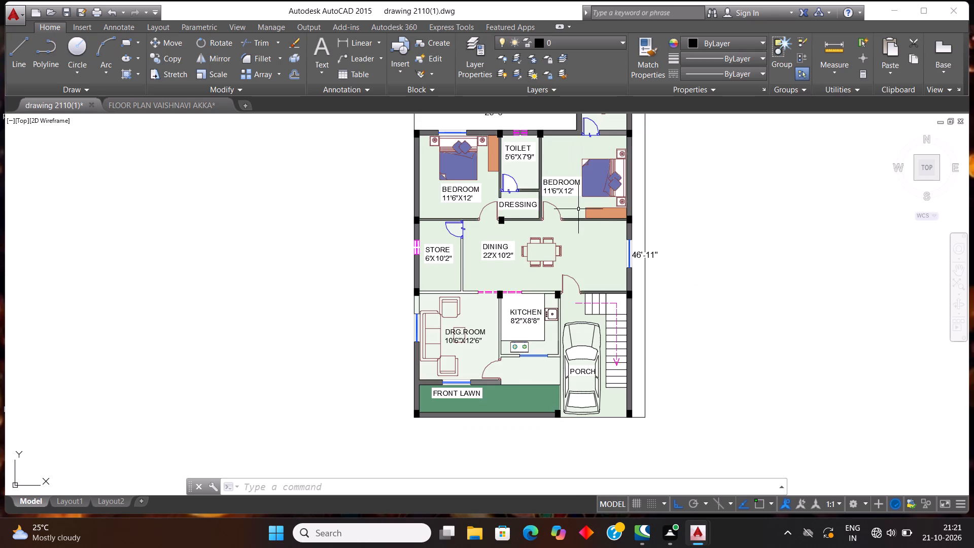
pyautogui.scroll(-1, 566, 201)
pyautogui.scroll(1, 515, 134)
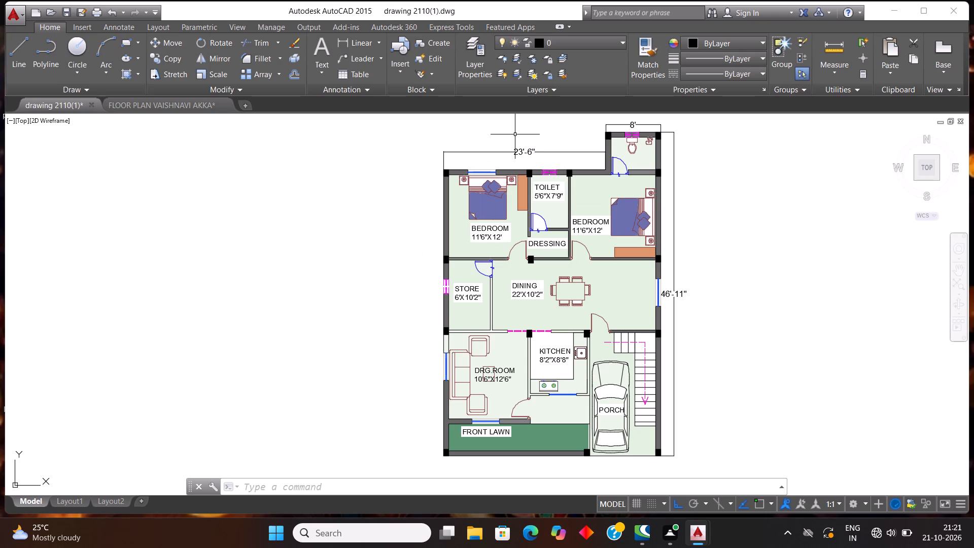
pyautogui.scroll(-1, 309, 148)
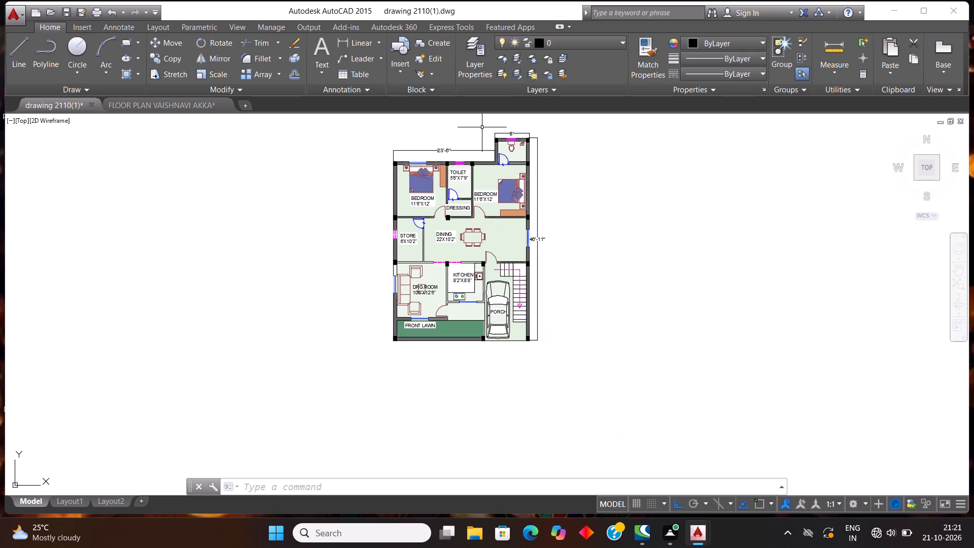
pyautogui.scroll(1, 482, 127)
# Save the drawing 2110(1).
pyautogui.hotkey('ctrl', 's')
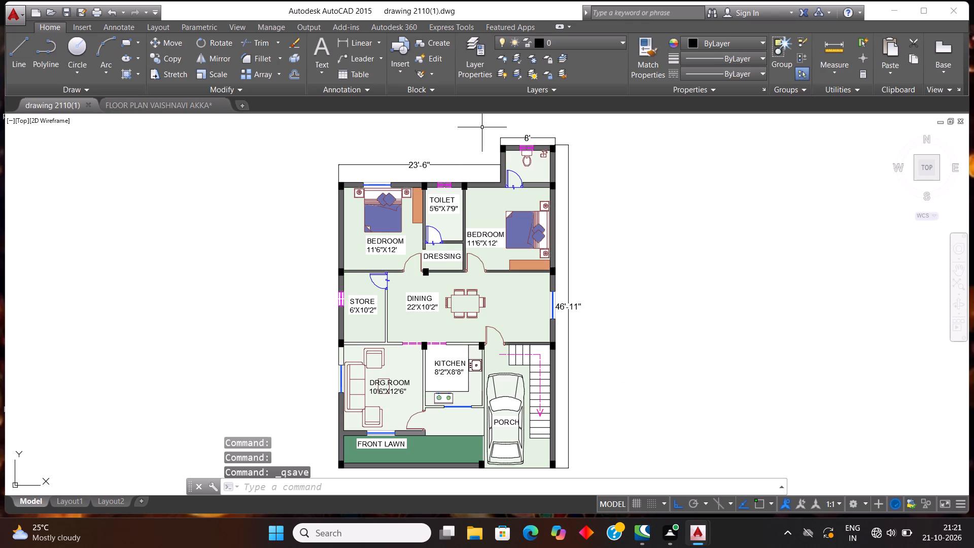
pyautogui.scroll(-1, 209, 175)
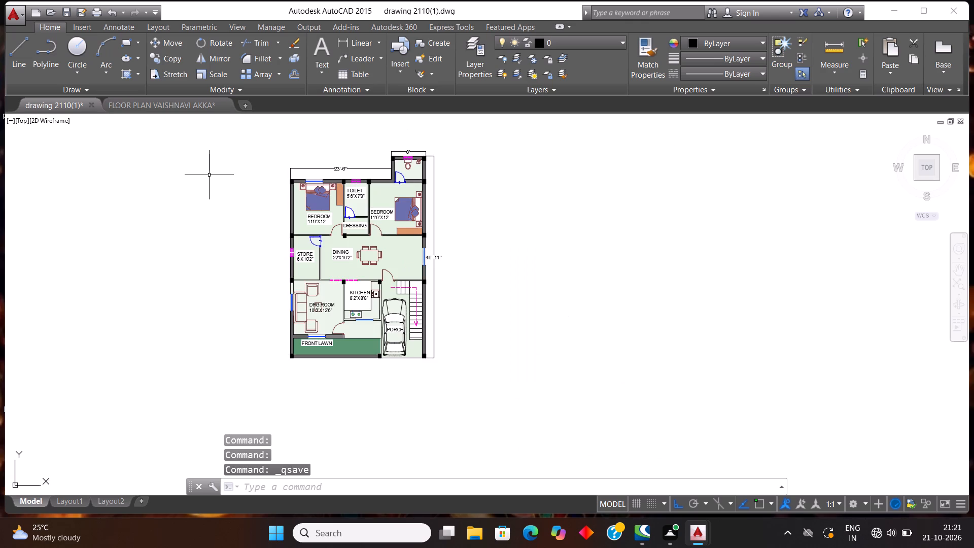
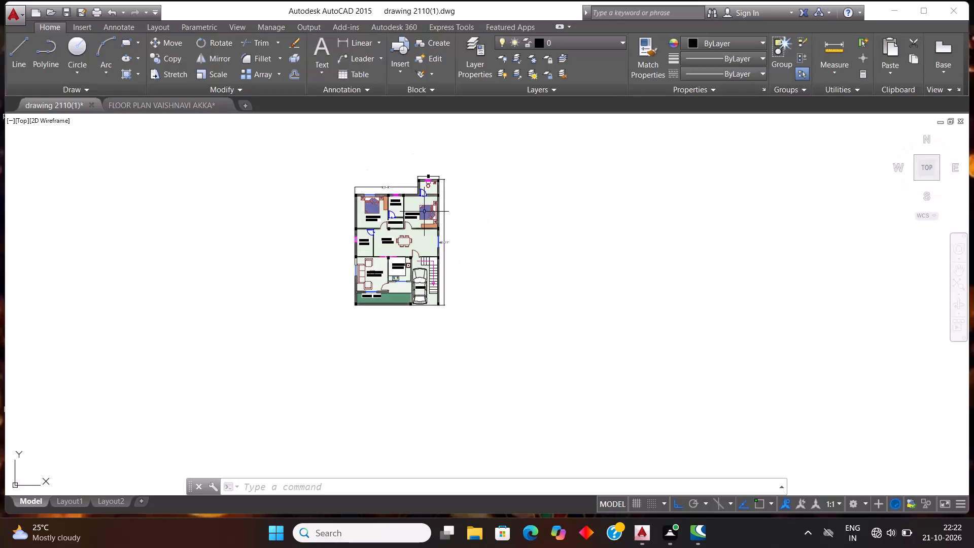
# Draw a rectangular border around the whole house plan and its dimensions, leaving extra space below the front lawn.
pyautogui.scroll(2, 421, 210)
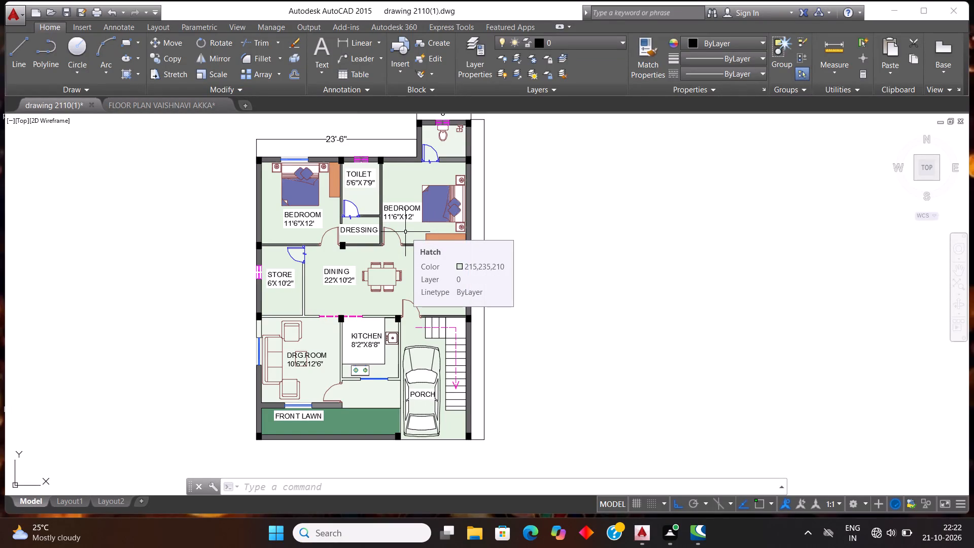
pyautogui.scroll(-2, 405, 232)
pyautogui.scroll(1, 254, 218)
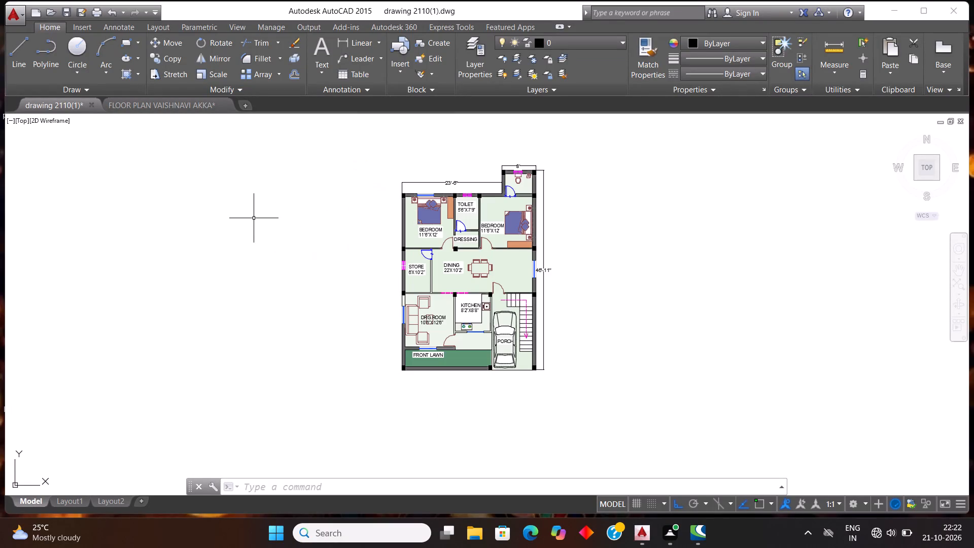
pyautogui.scroll(-1, 312, 249)
pyautogui.scroll(1, 378, 265)
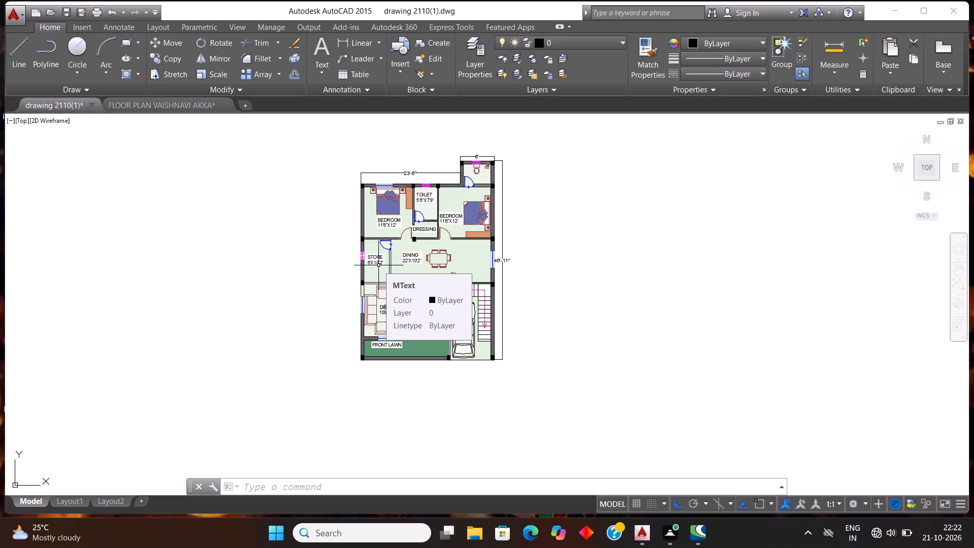
pyautogui.write('RE')
pyautogui.press('c')
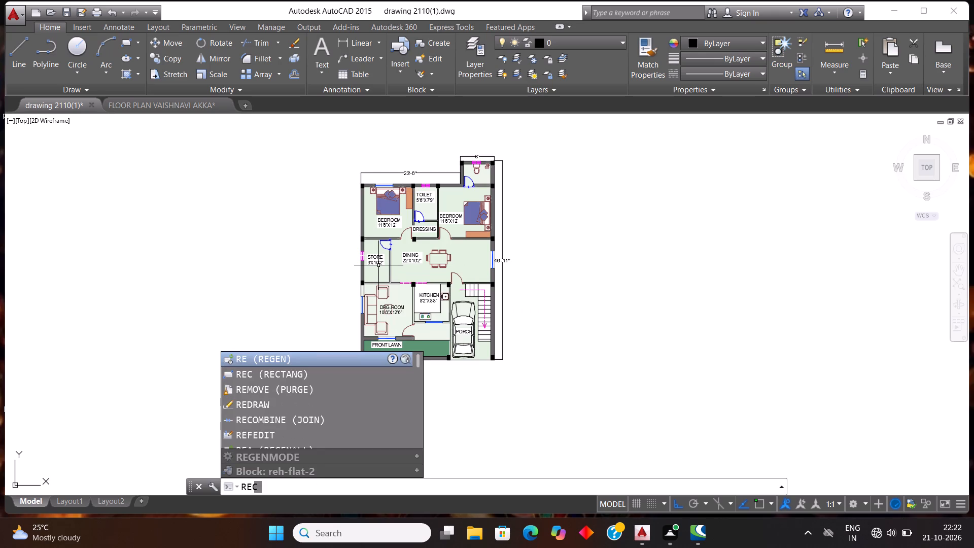
pyautogui.press('Return')
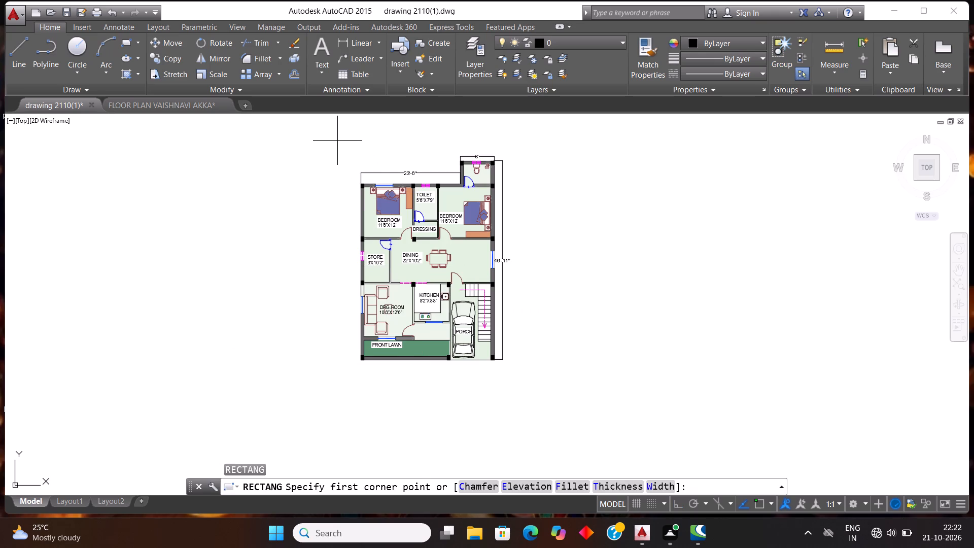
pyautogui.click(337, 139)
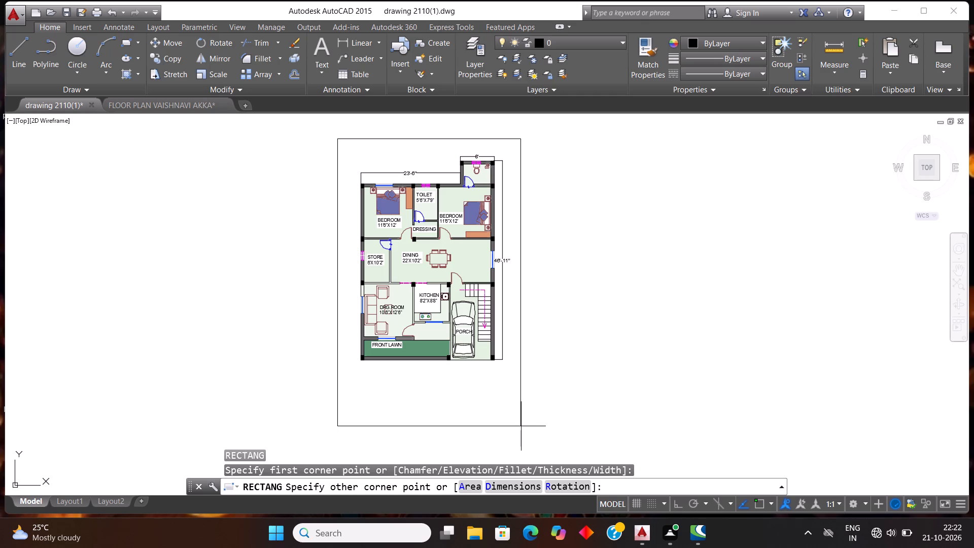
pyautogui.click(523, 426)
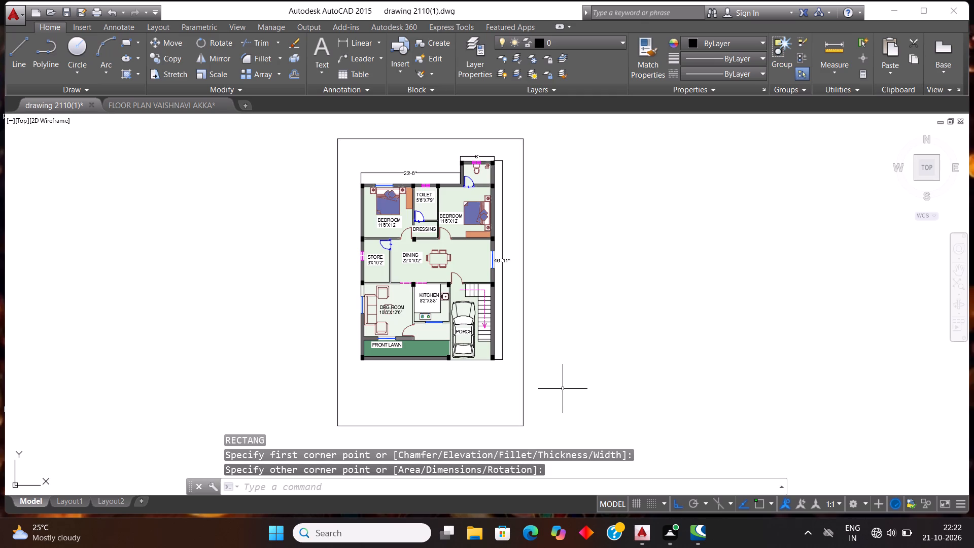
pyautogui.press('Escape')
pyautogui.press('Escape')
# Draw a horizontal line just above the border's lower edge, extending past both of its sides.
pyautogui.scroll(-2, 557, 382)
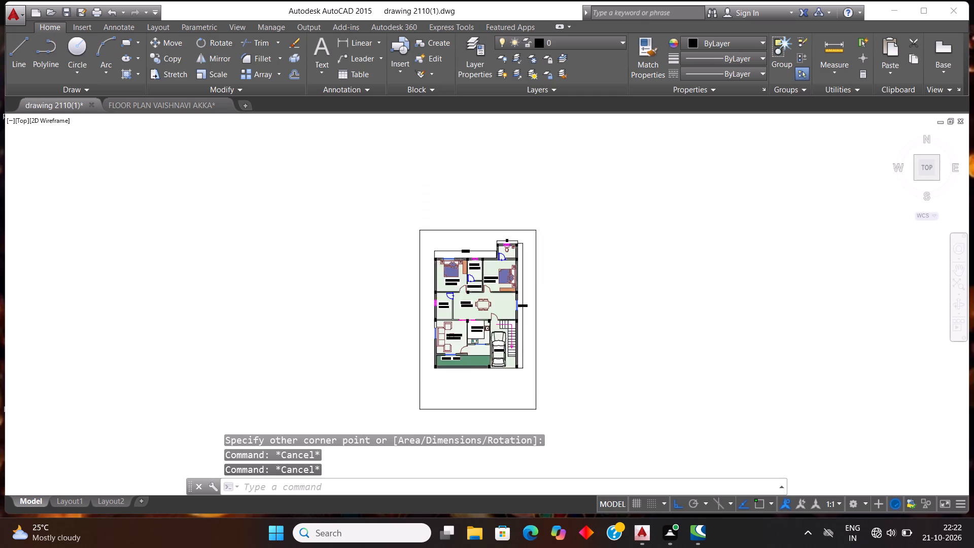
pyautogui.scroll(2, 548, 402)
pyautogui.press('l')
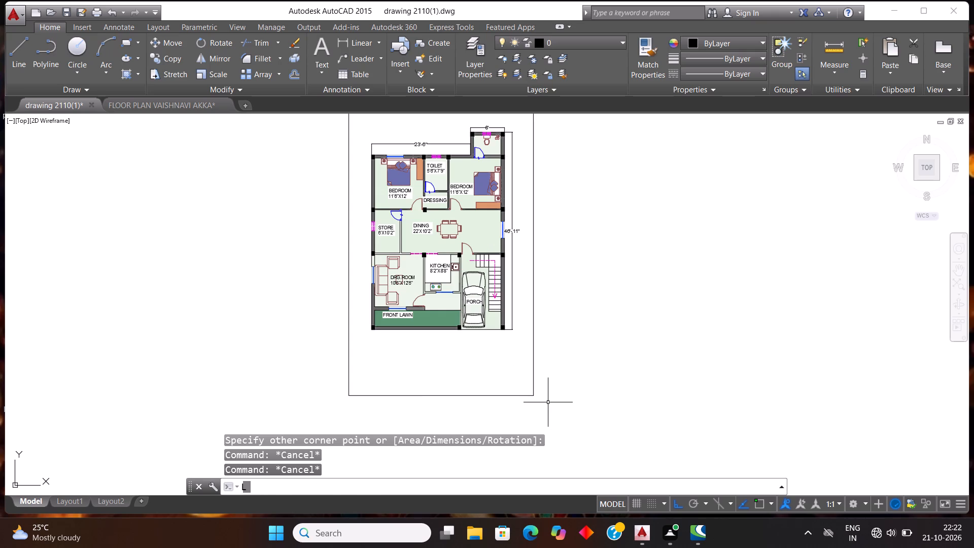
pyautogui.press('Return')
pyautogui.scroll(1, 538, 407)
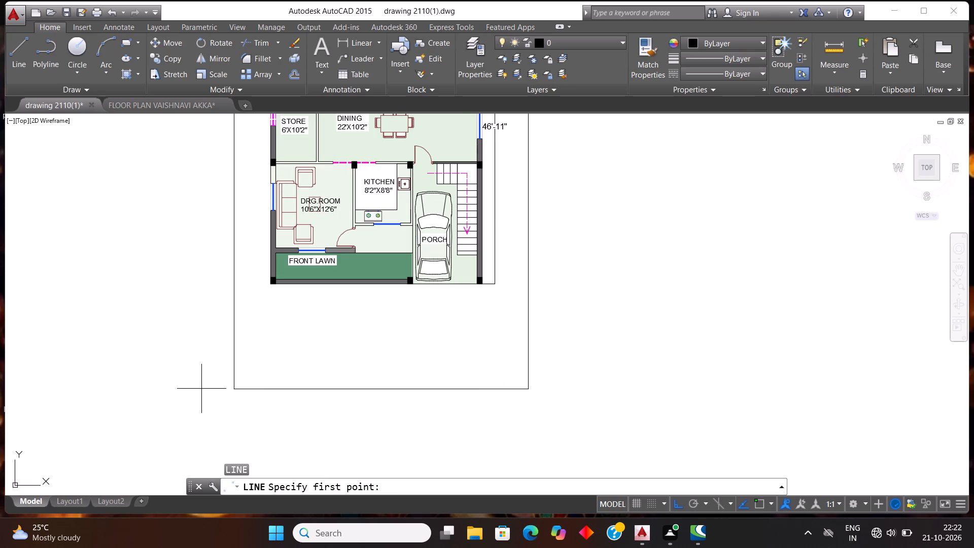
pyautogui.click(207, 379)
pyautogui.click(571, 377)
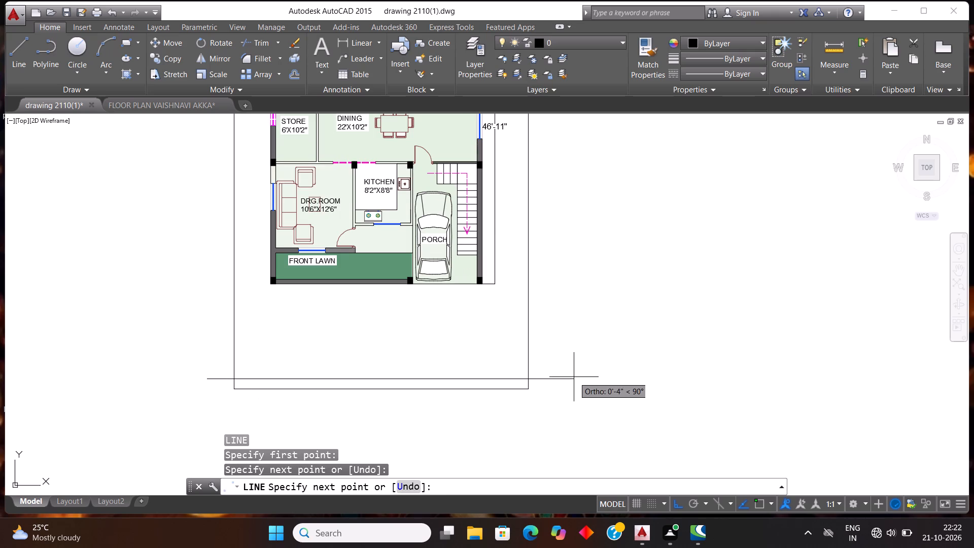
pyautogui.press('Escape')
pyautogui.press('Escape')
# Offset the horizontal line 5' upward, toward the front of the plan.
pyautogui.write('OFF')
pyautogui.press('Return')
pyautogui.write("5'")
pyautogui.press('Return')
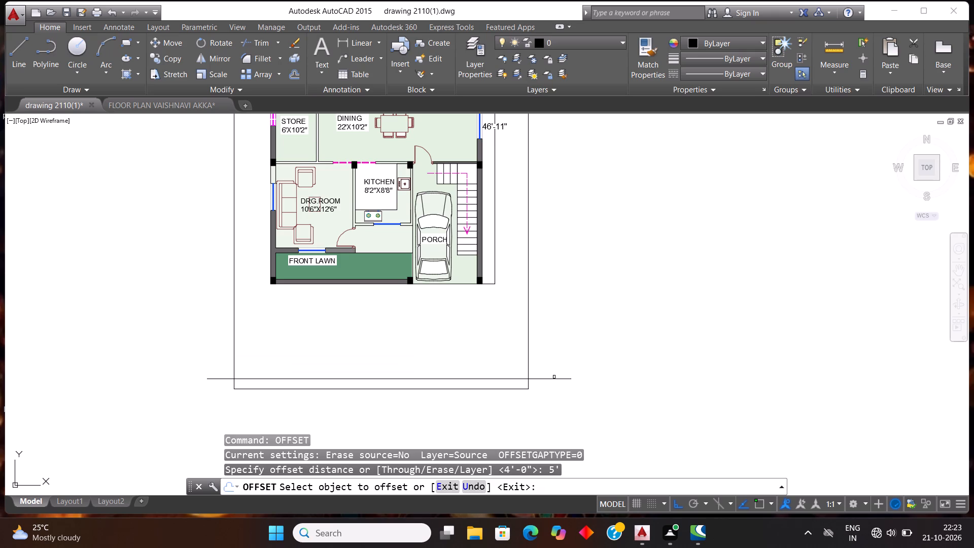
pyautogui.click(553, 378)
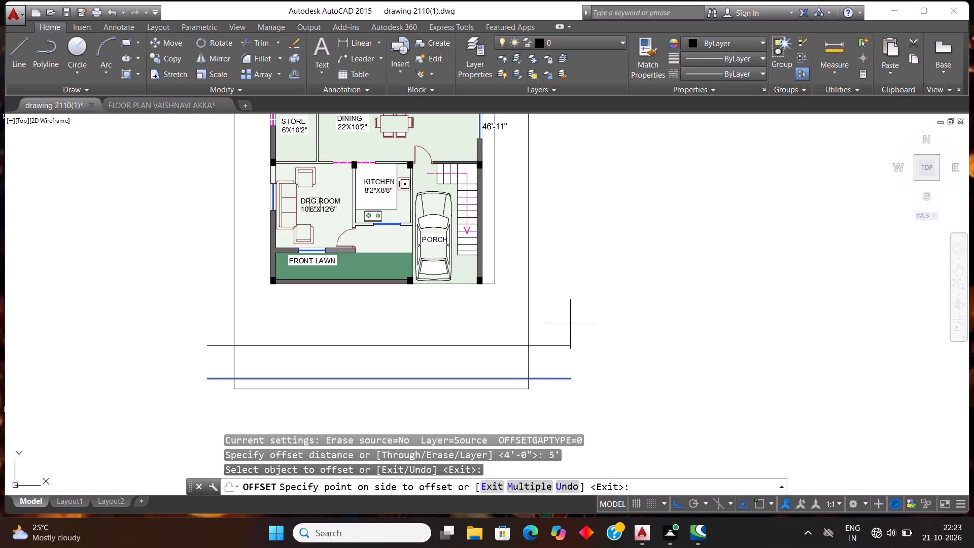
pyautogui.click(570, 324)
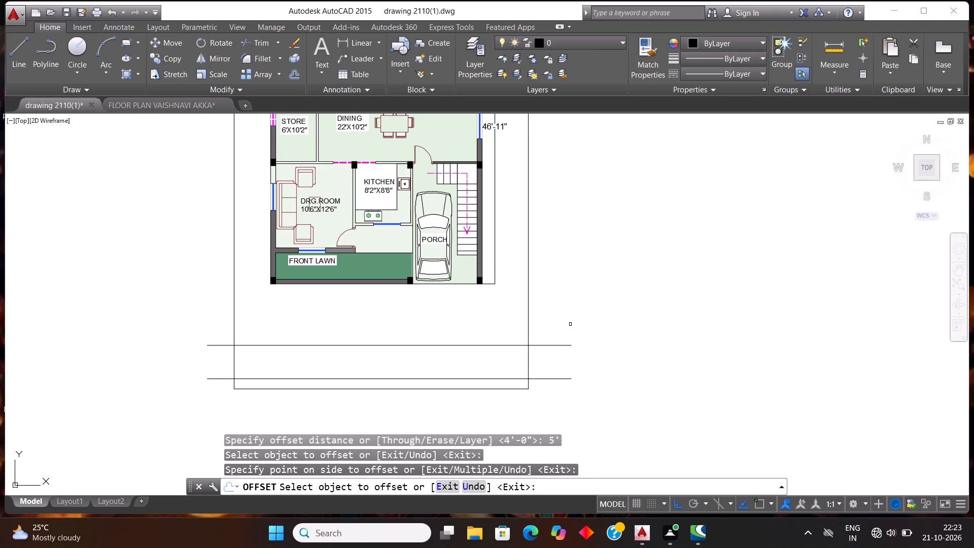
pyautogui.click(575, 394)
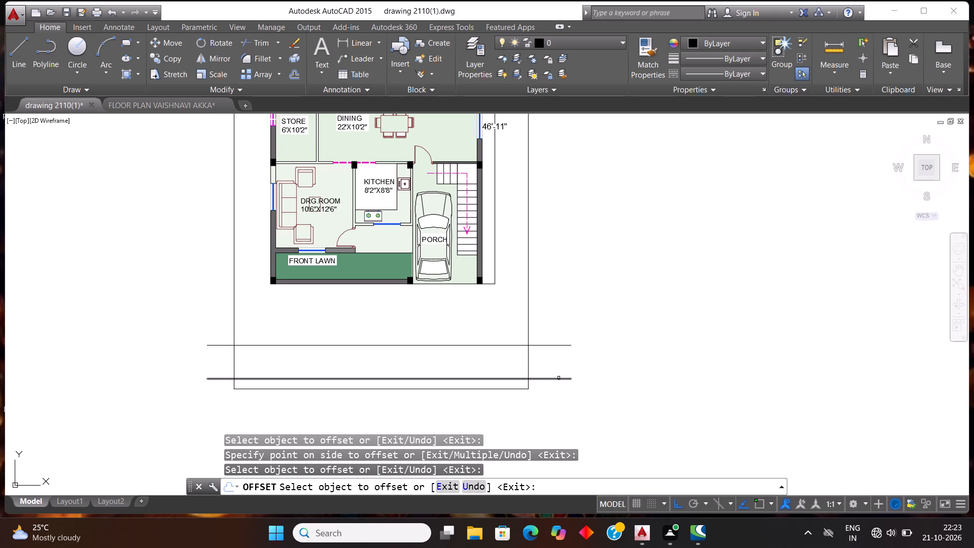
pyautogui.press('Escape')
# Delete the original horizontal line nearest the border's lower edge.
pyautogui.click(568, 389)
pyautogui.click(557, 375)
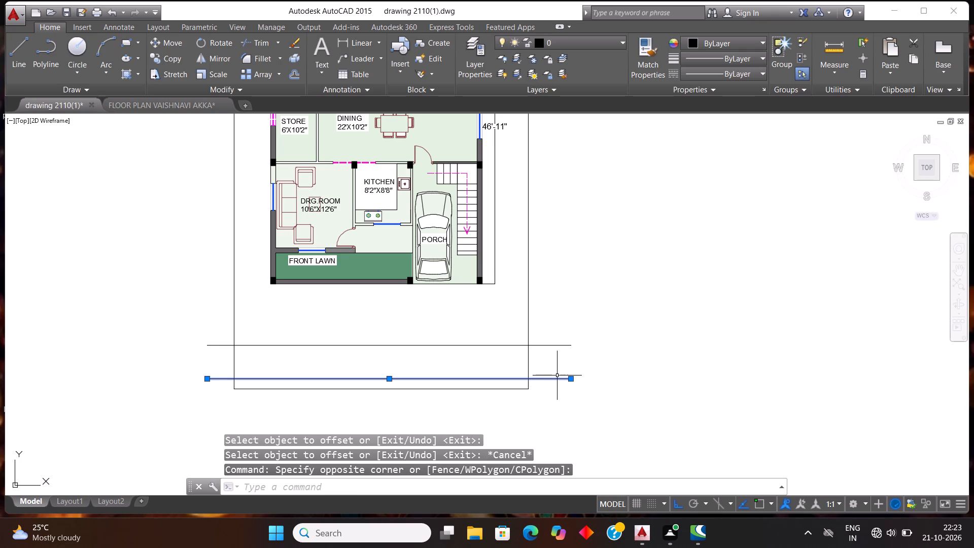
pyautogui.press('Delete')
# Trim both ends of the remaining horizontal line back to the border's sides to close the bottom strip.
pyautogui.write('TR')
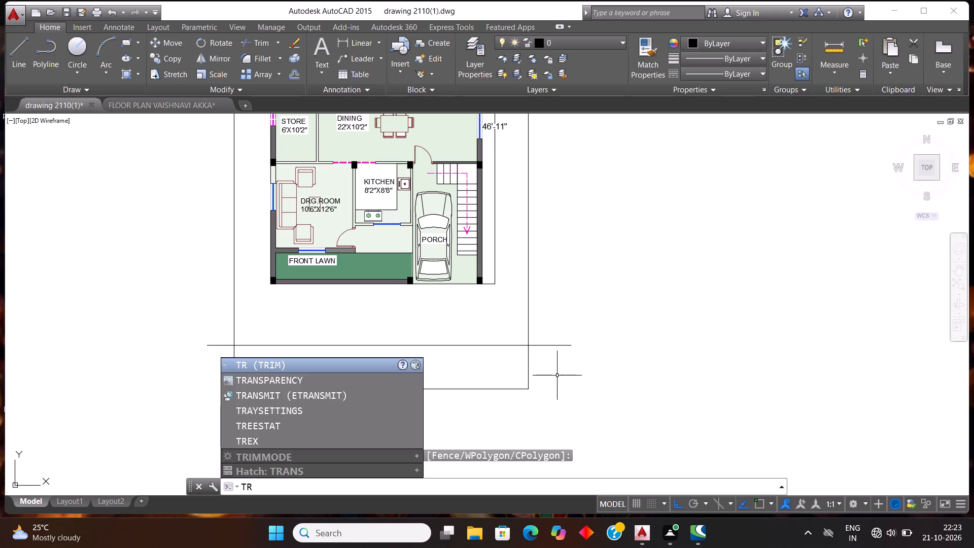
pyautogui.press('Return')
pyautogui.press('Return')
pyautogui.click(557, 375)
pyautogui.click(547, 329)
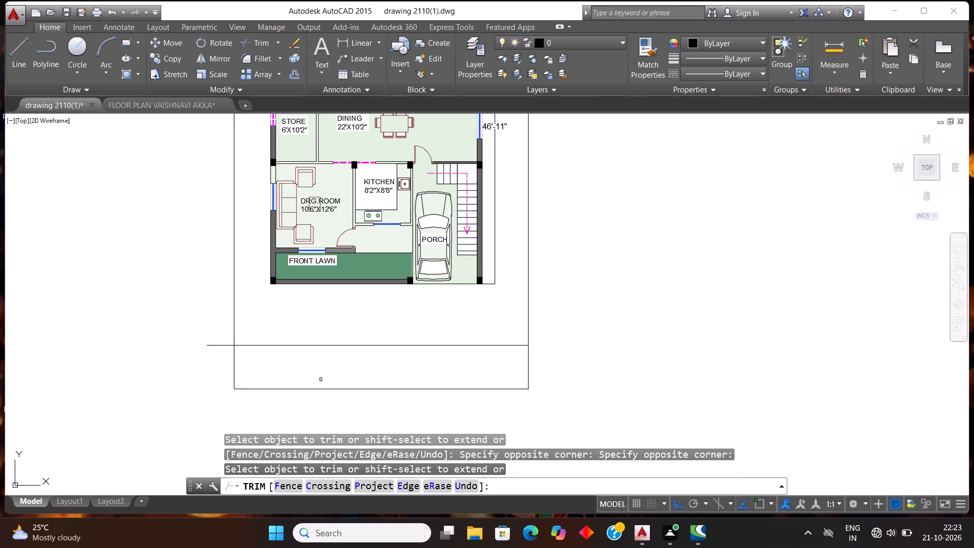
pyautogui.click(221, 369)
pyautogui.click(185, 324)
pyautogui.scroll(-1, 278, 345)
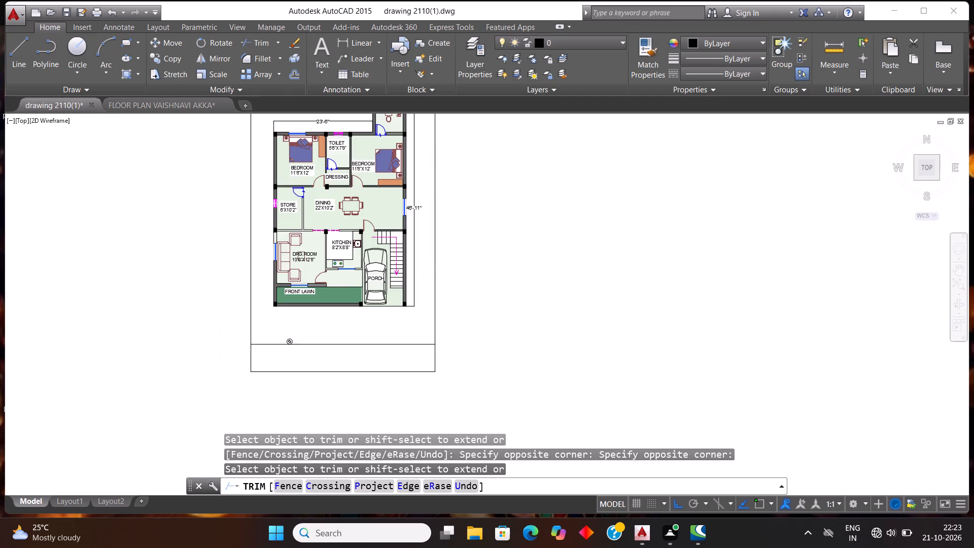
pyautogui.scroll(-1, 292, 352)
pyautogui.scroll(1, 294, 366)
pyautogui.press('Escape')
pyautogui.press('Escape')
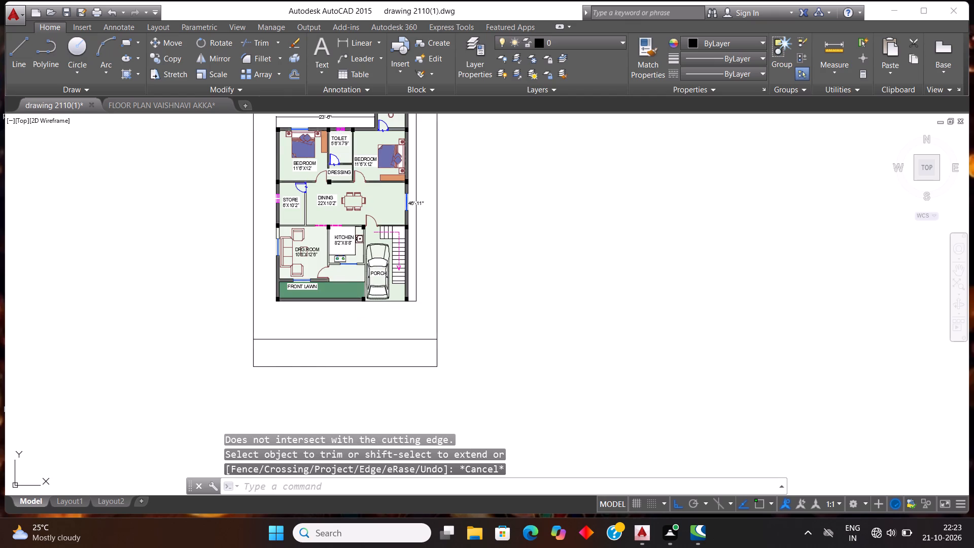
# Draw a vertical line crossing the bottom strip below the FRONT LAWN, extending past both strip edges.
pyautogui.press('l')
pyautogui.press('Return')
pyautogui.scroll(1, 306, 383)
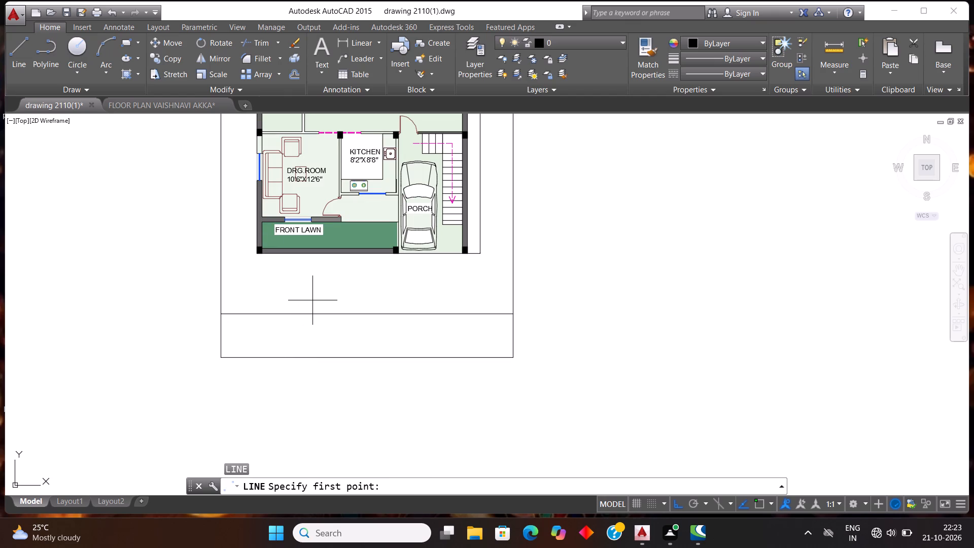
pyautogui.click(312, 300)
pyautogui.click(314, 380)
pyautogui.press('Return')
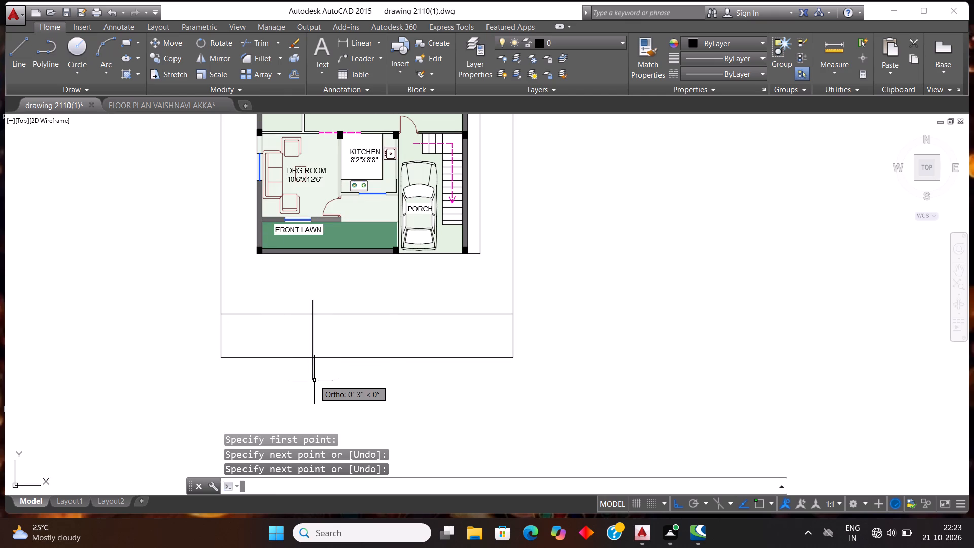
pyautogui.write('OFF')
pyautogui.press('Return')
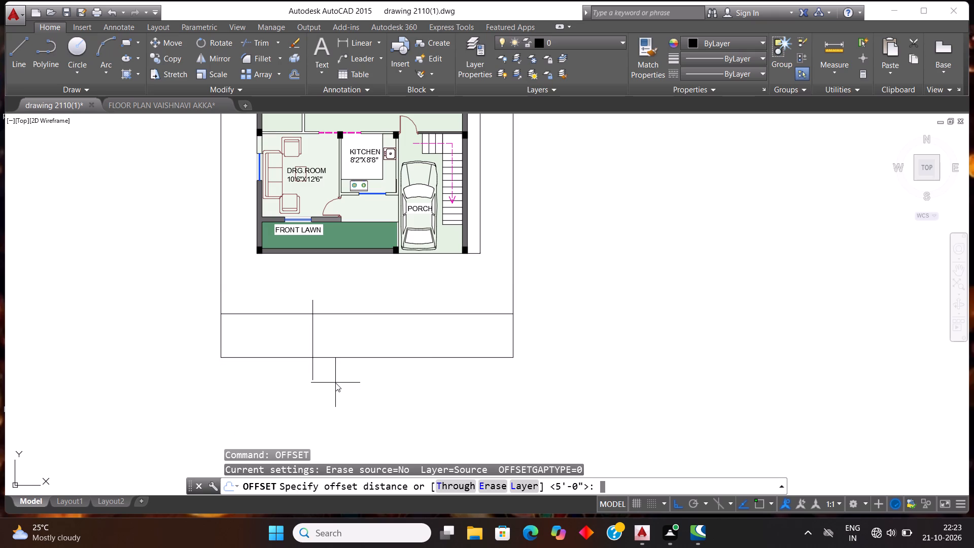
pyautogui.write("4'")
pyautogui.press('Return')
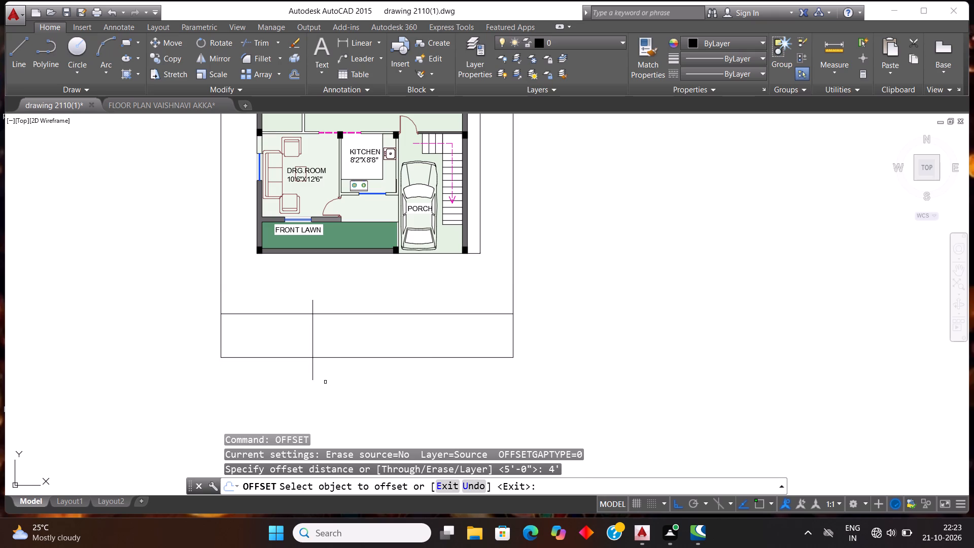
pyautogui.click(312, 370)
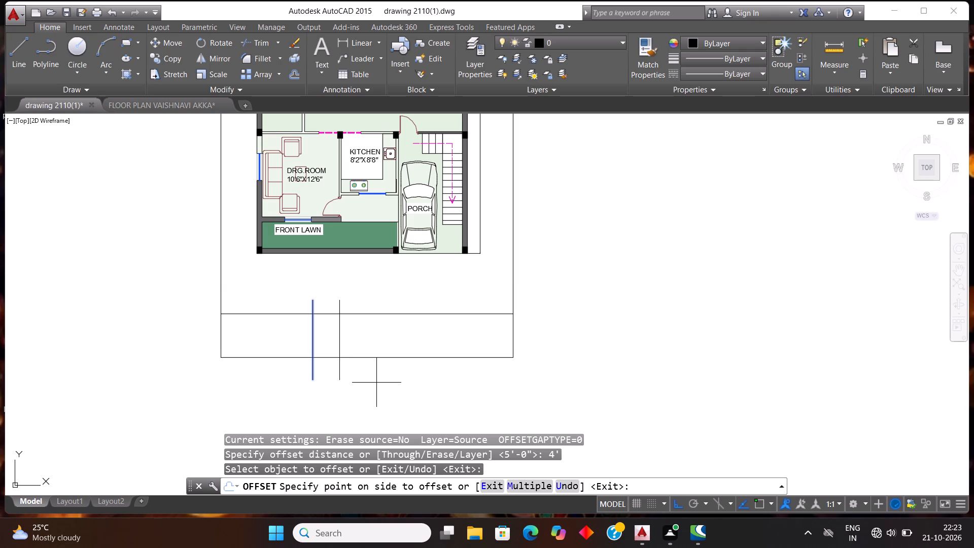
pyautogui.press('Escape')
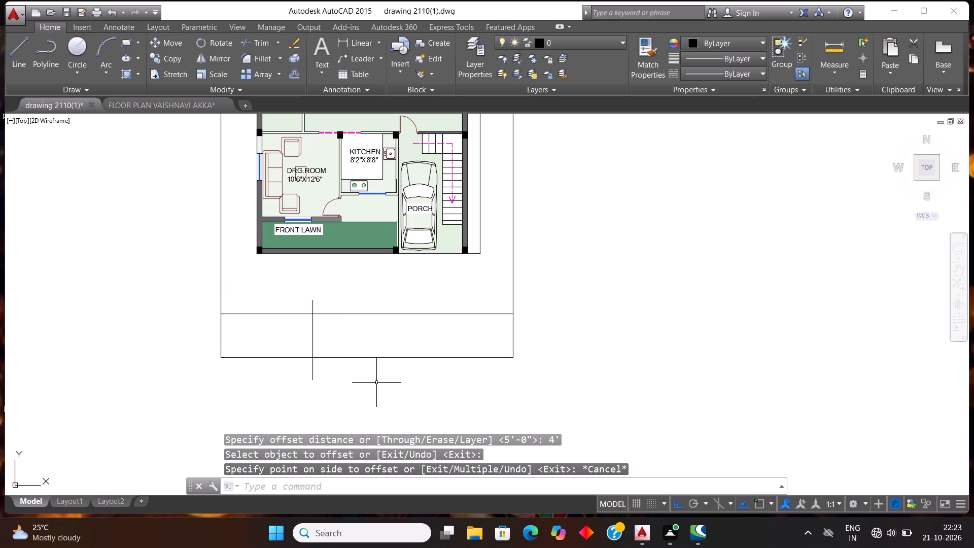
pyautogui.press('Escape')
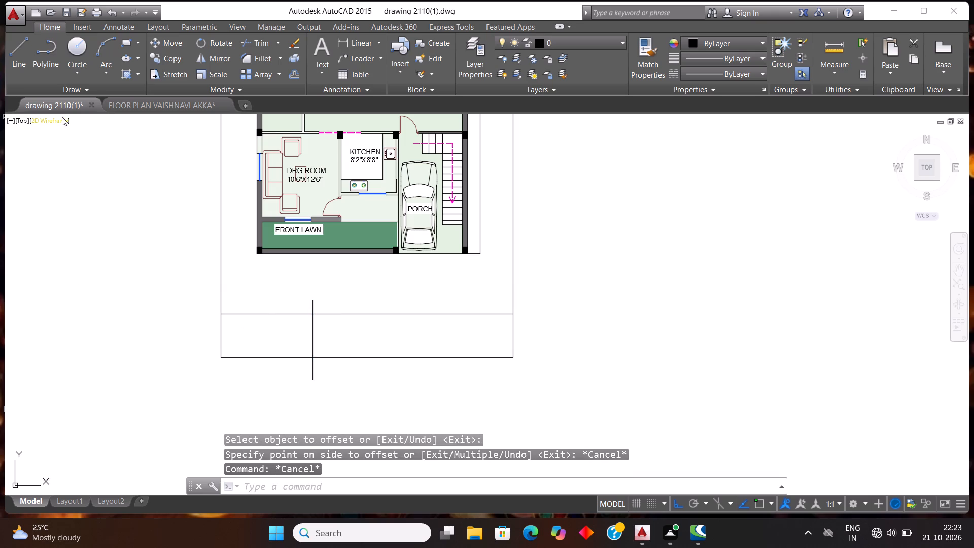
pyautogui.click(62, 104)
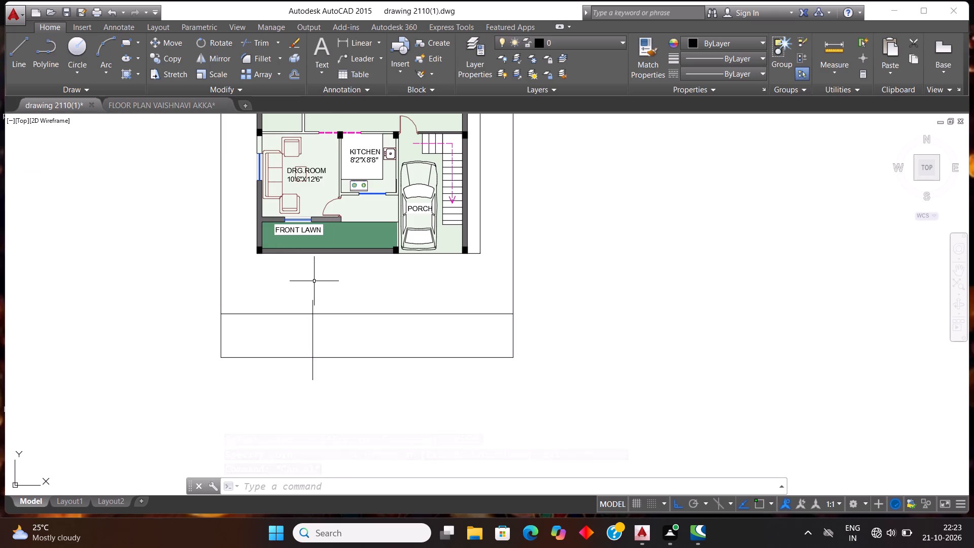
# Offset the vertical line in the bottom strip 5' toward the porch side.
pyautogui.write('OFF')
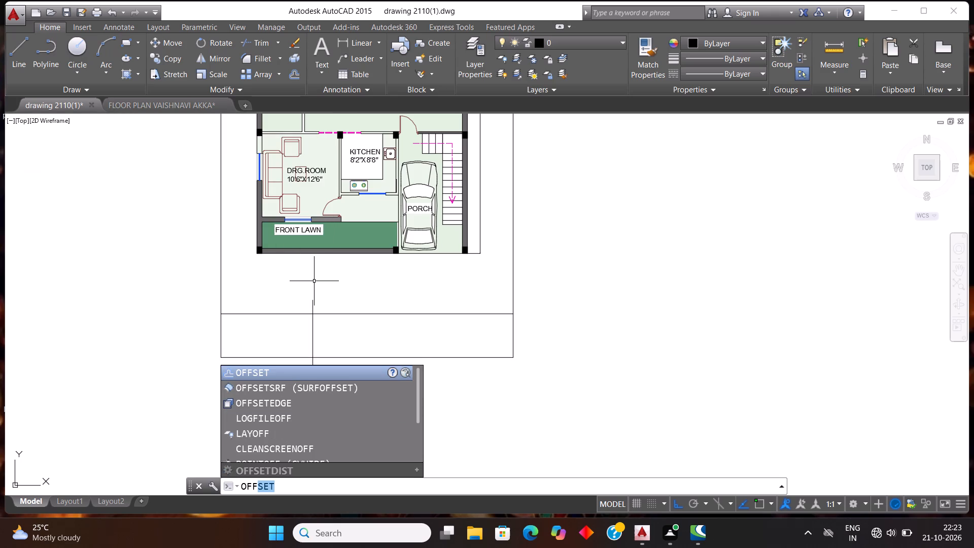
pyautogui.press('Return')
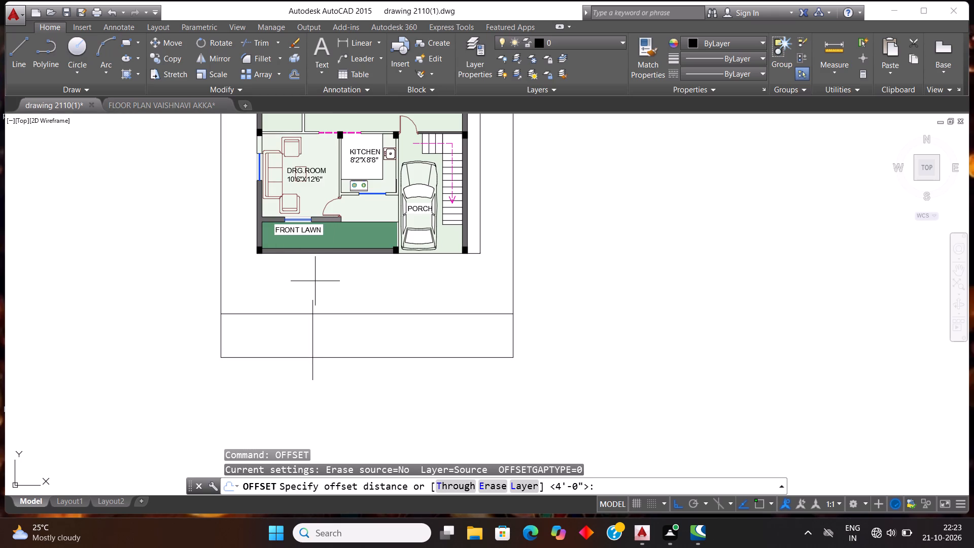
pyautogui.press('5')
pyautogui.press("'")
pyautogui.press('Return')
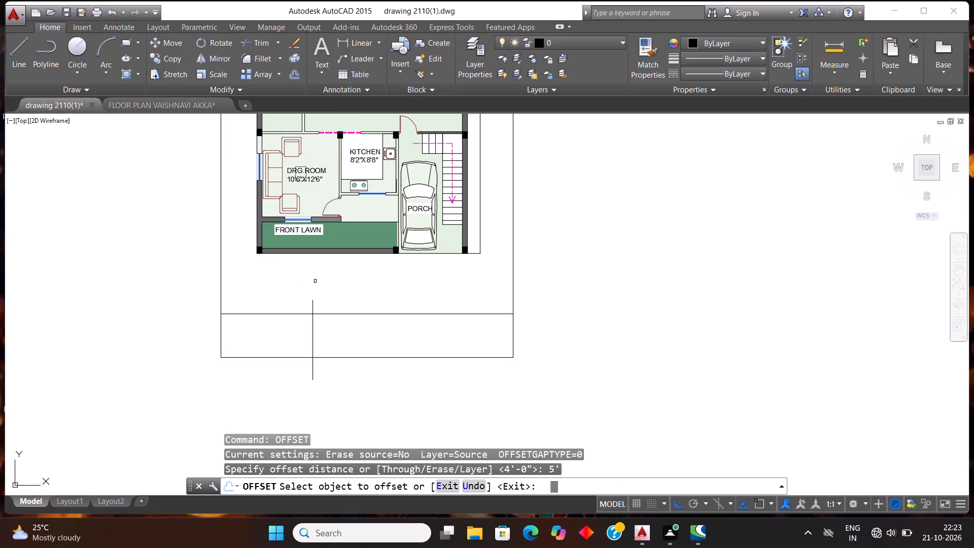
pyautogui.click(313, 377)
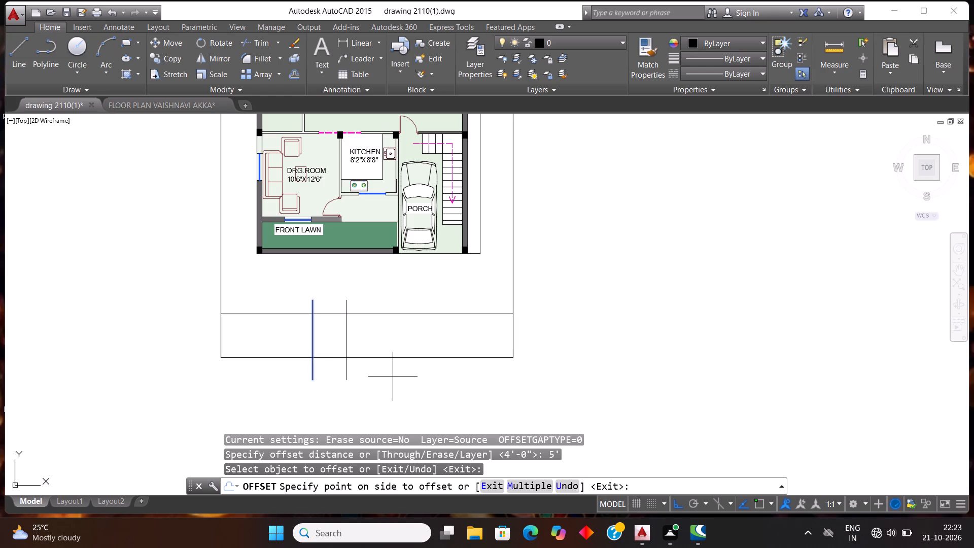
pyautogui.click(393, 376)
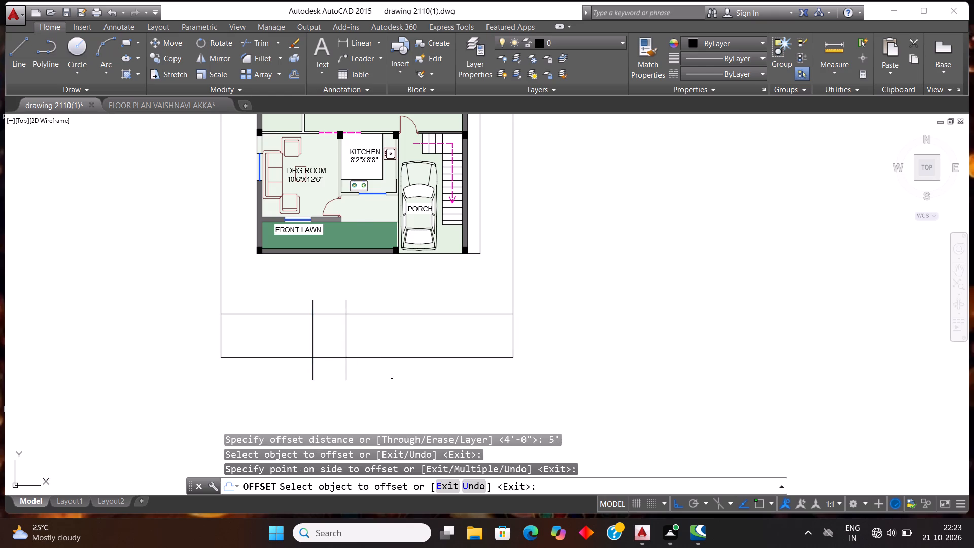
pyautogui.scroll(-1, 392, 377)
pyautogui.scroll(2, 389, 371)
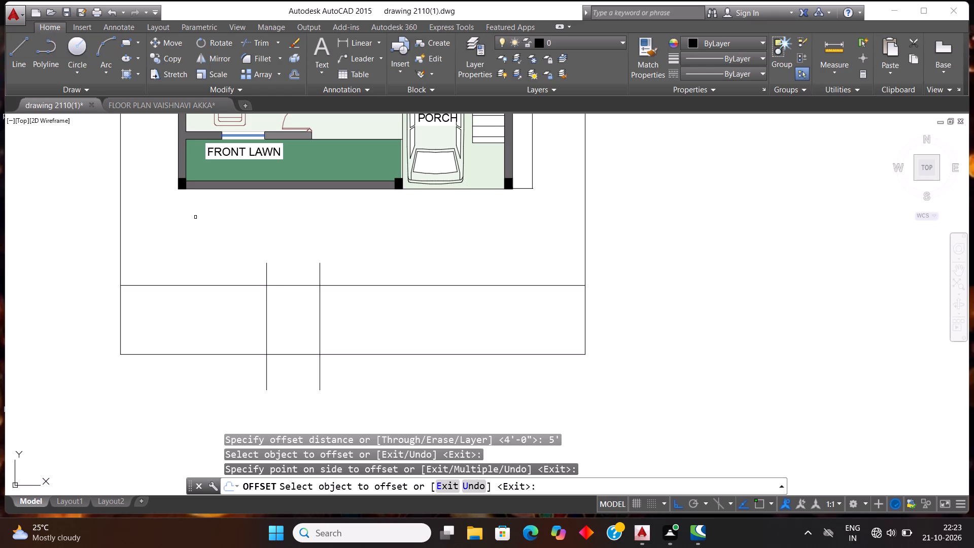
# Copy the compass symbol from the ground floor title block in the other open floor plan drawing into the strip's narrow compartment in drawing 2110(1).
pyautogui.click(149, 103)
pyautogui.scroll(-3, 368, 262)
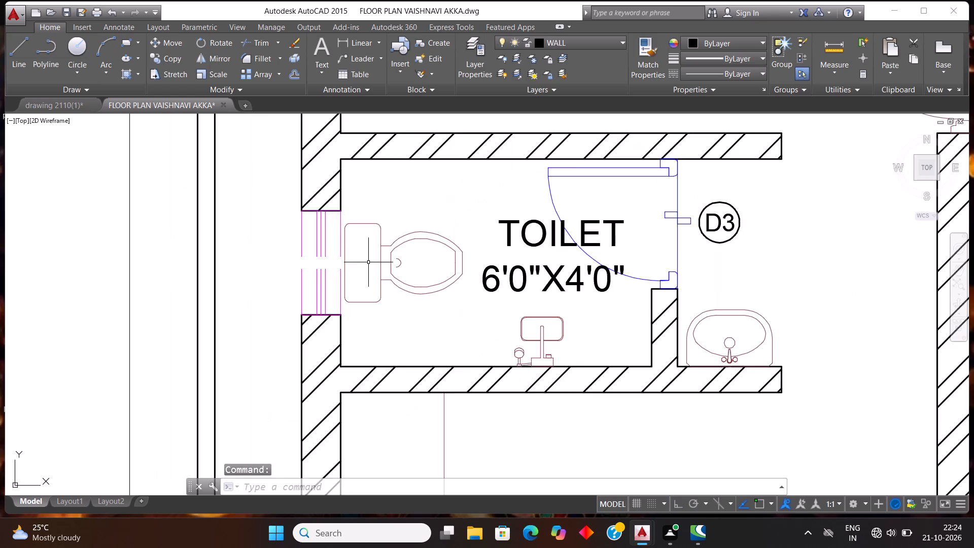
pyautogui.scroll(-5, 373, 258)
pyautogui.scroll(-1, 437, 338)
pyautogui.scroll(1, 436, 407)
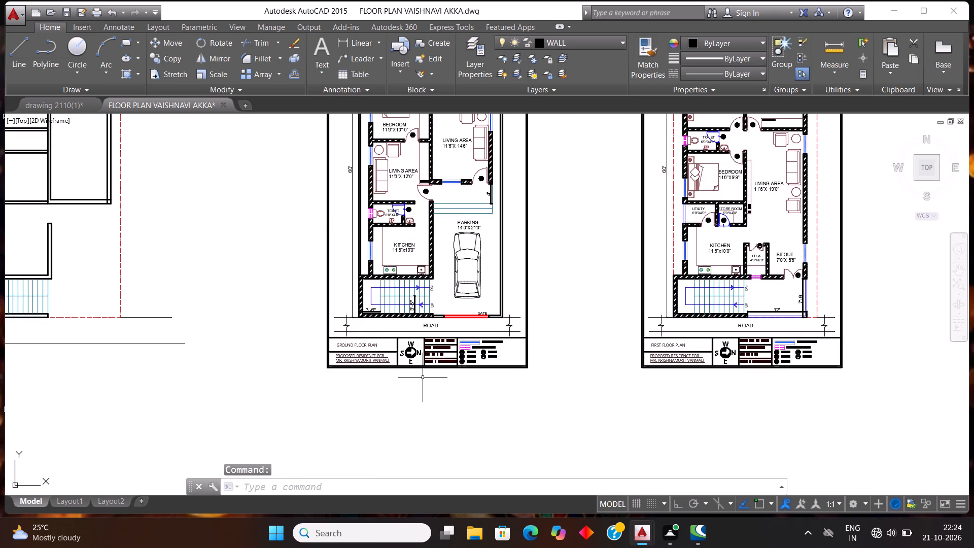
pyautogui.scroll(2, 423, 377)
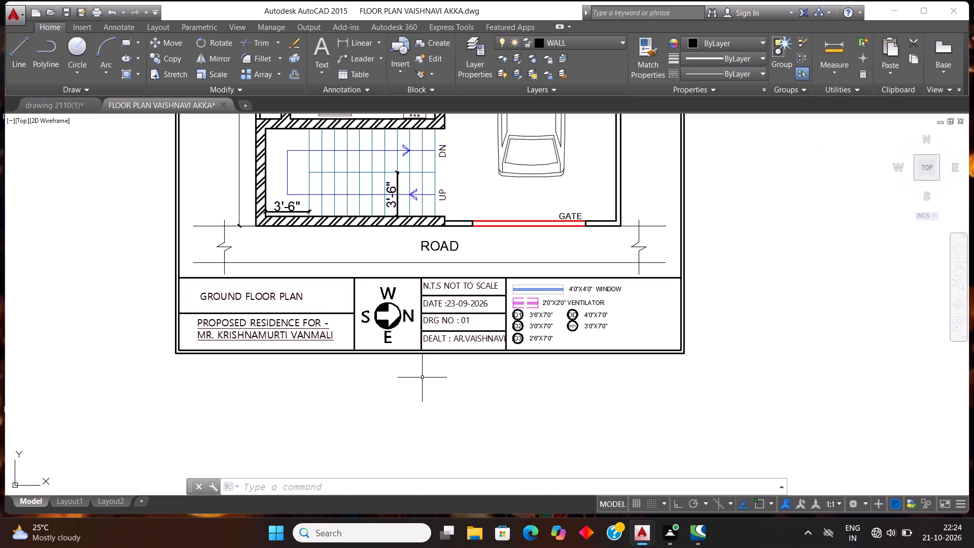
pyautogui.click(415, 342)
pyautogui.click(365, 289)
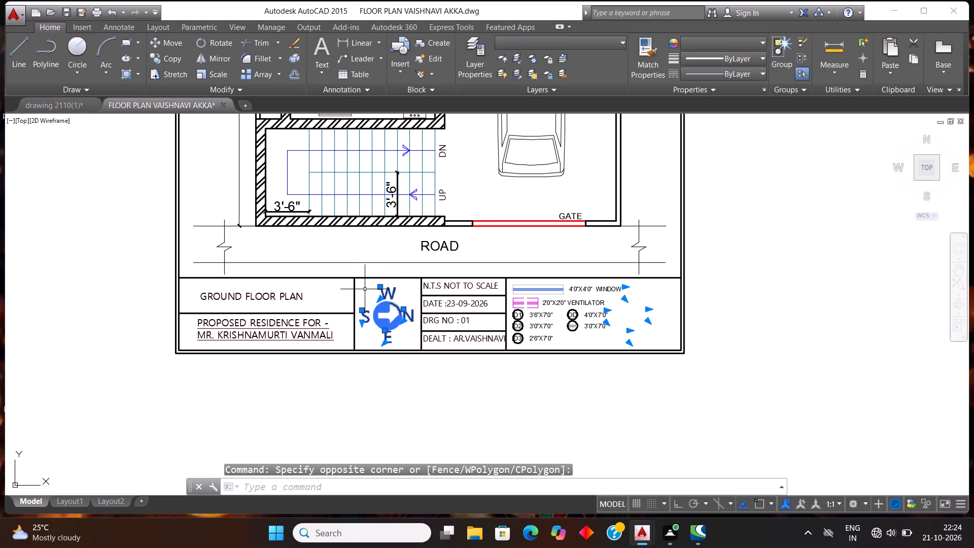
pyautogui.hotkey('ctrl', 'c')
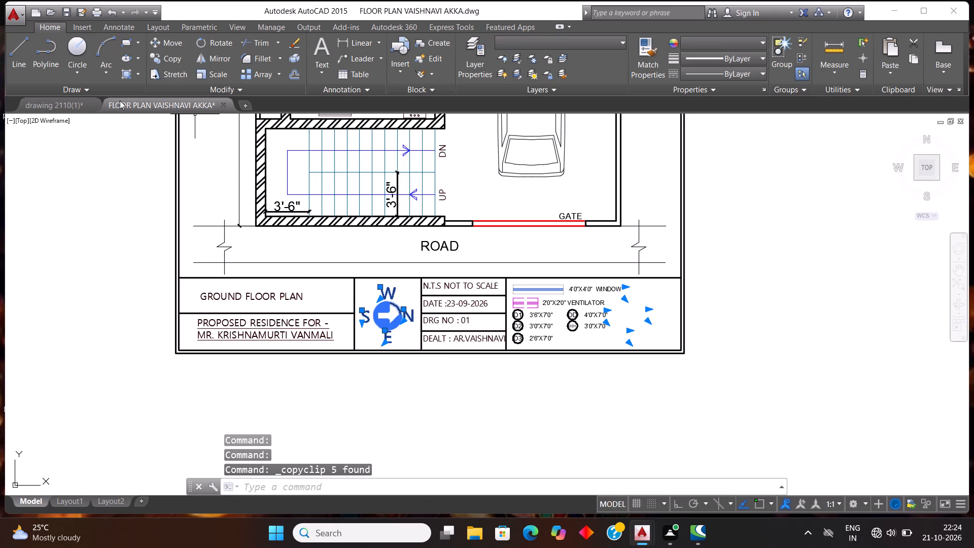
pyautogui.click(73, 107)
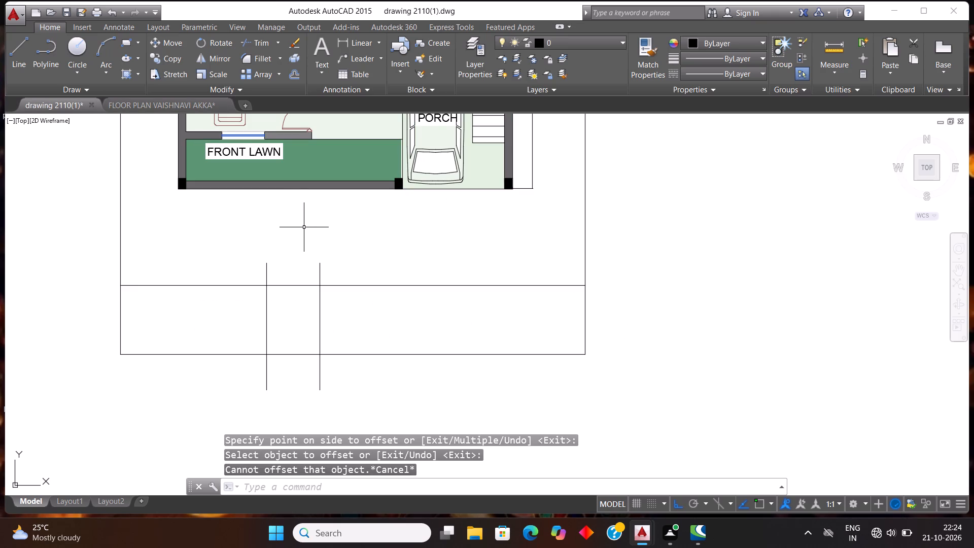
pyautogui.hotkey('ctrl', 'v')
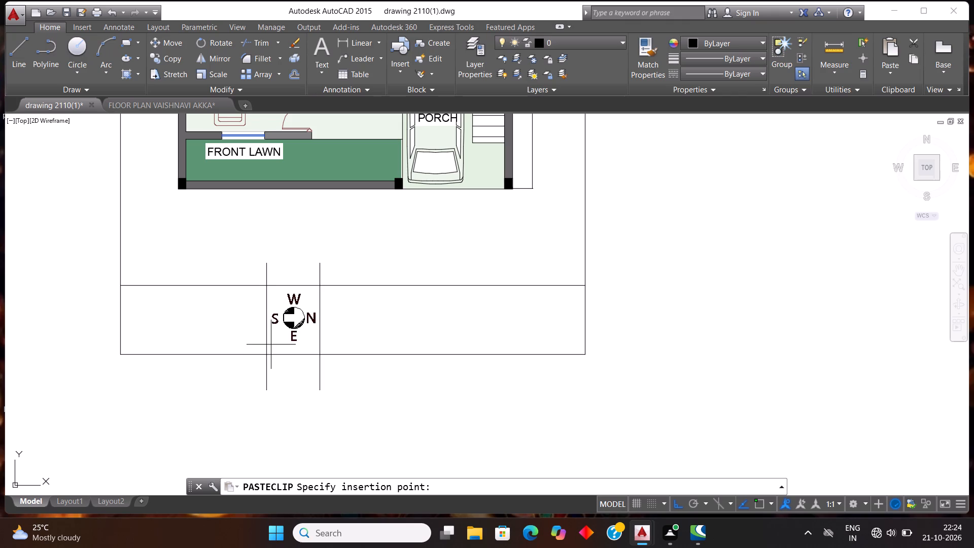
pyautogui.click(270, 345)
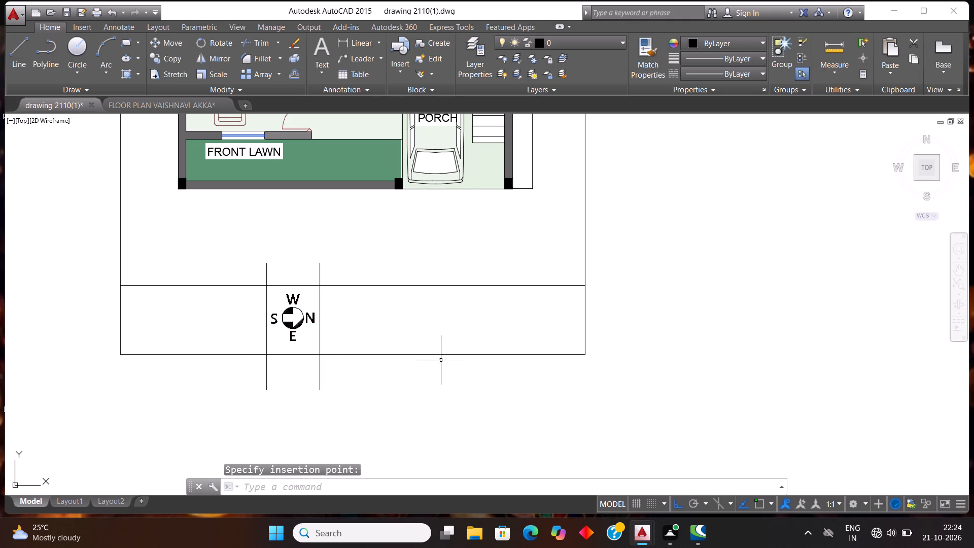
pyautogui.scroll(-1, 441, 360)
pyautogui.press('Escape')
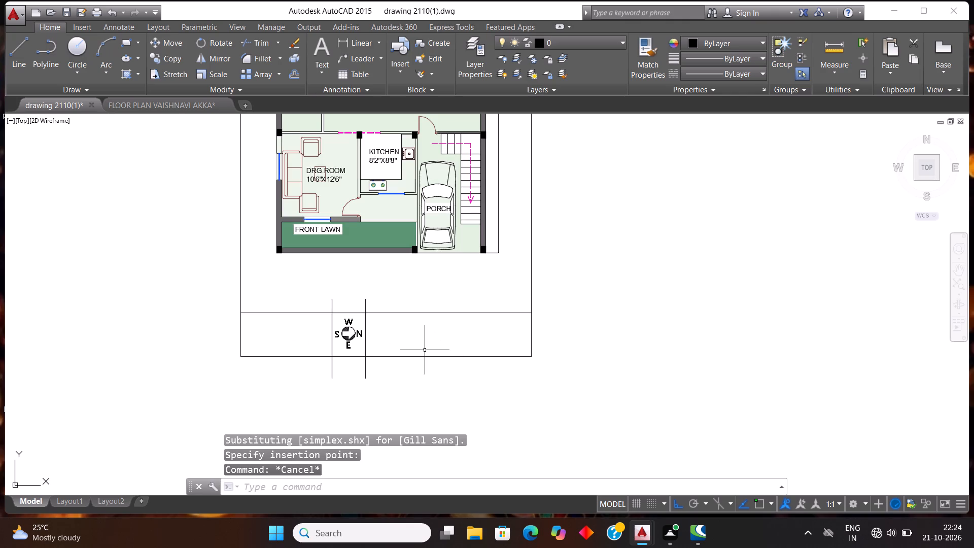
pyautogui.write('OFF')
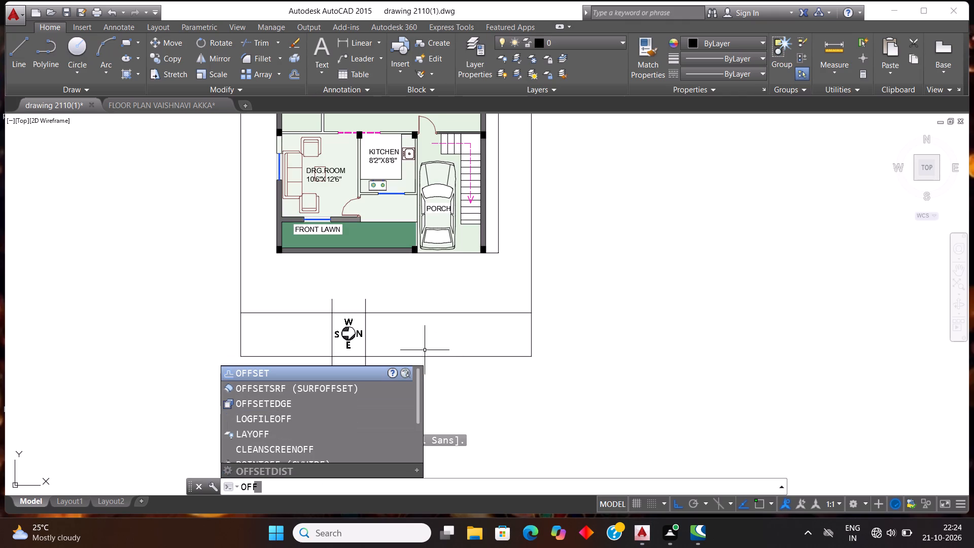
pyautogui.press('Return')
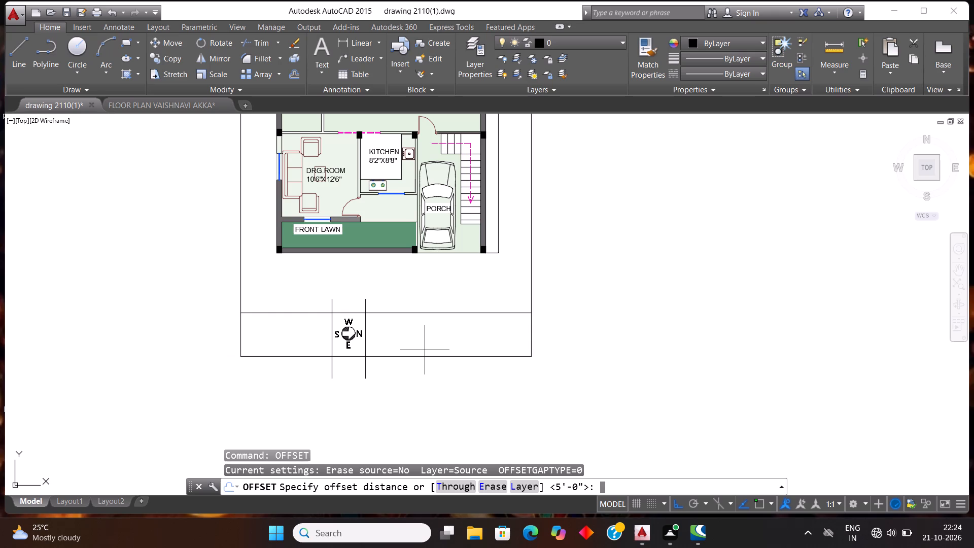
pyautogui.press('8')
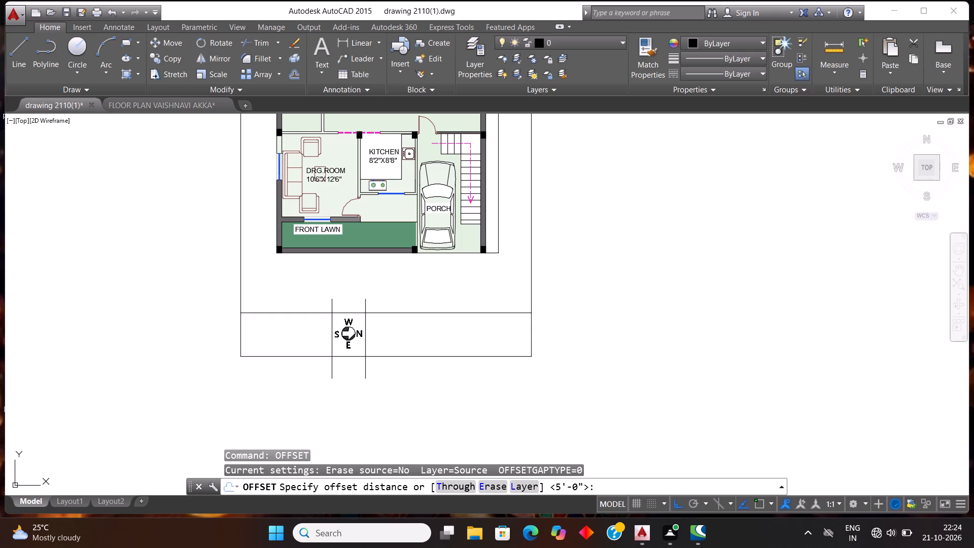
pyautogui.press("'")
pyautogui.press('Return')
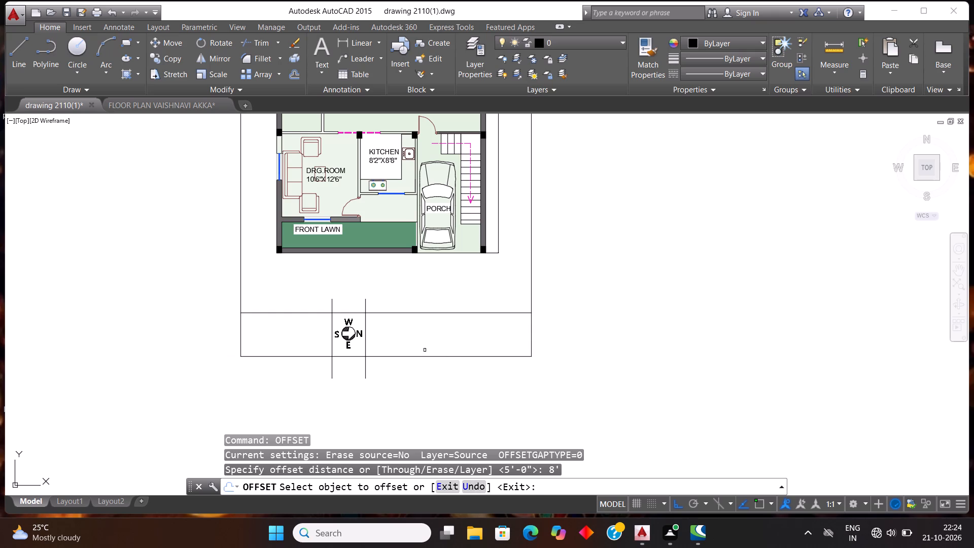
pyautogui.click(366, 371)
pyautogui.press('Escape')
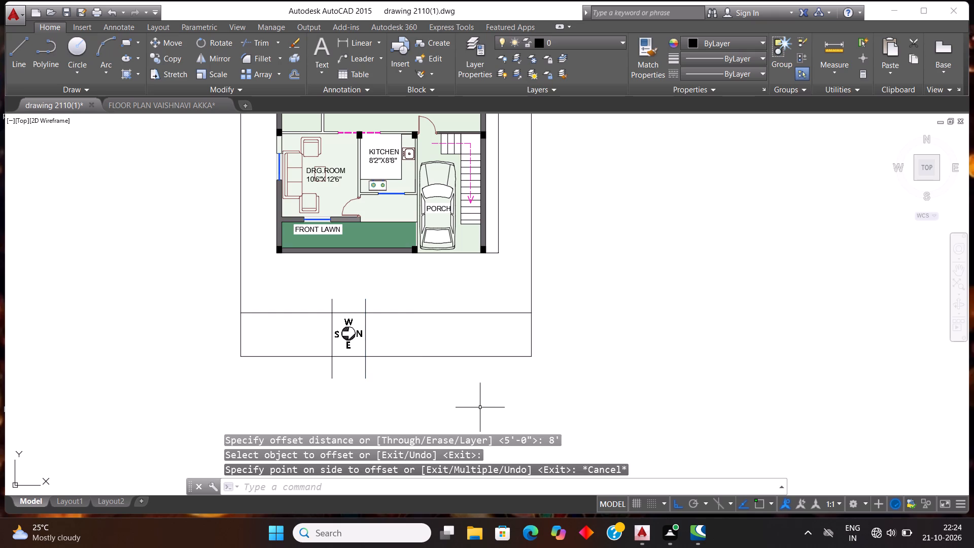
# Draw a vertical line across the bottom strip below the staircase side of the porch, extending past both strip edges.
pyautogui.press('l')
pyautogui.press('Return')
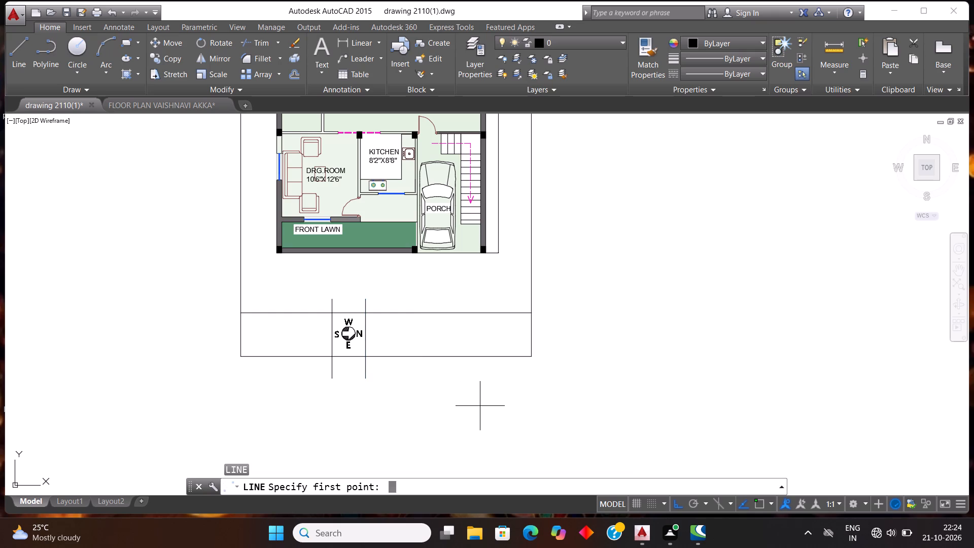
pyautogui.click(459, 378)
pyautogui.click(468, 282)
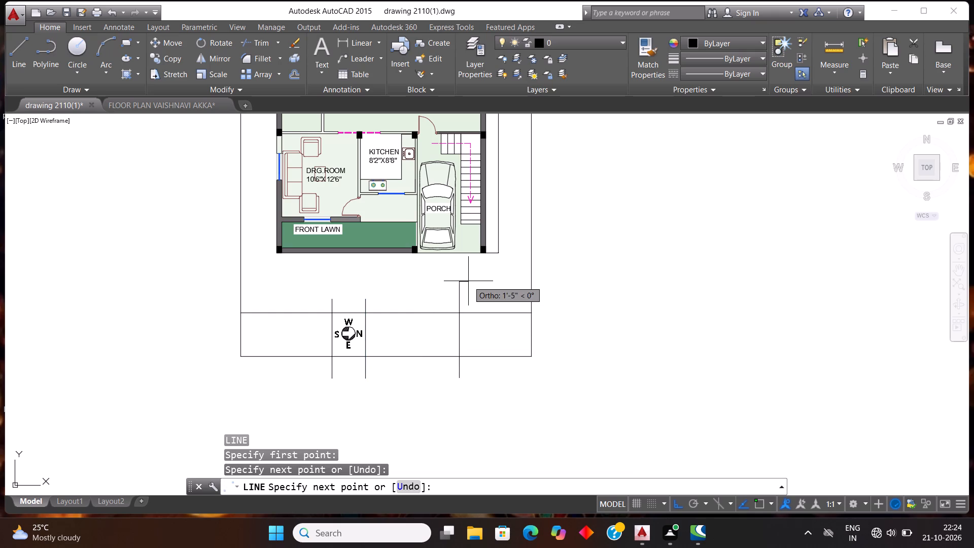
pyautogui.press('Escape')
pyautogui.press('Escape')
# Trim the overhanging ends of the three vertical divider lines back to the bottom strip's upper and lower edges.
pyautogui.write('TR')
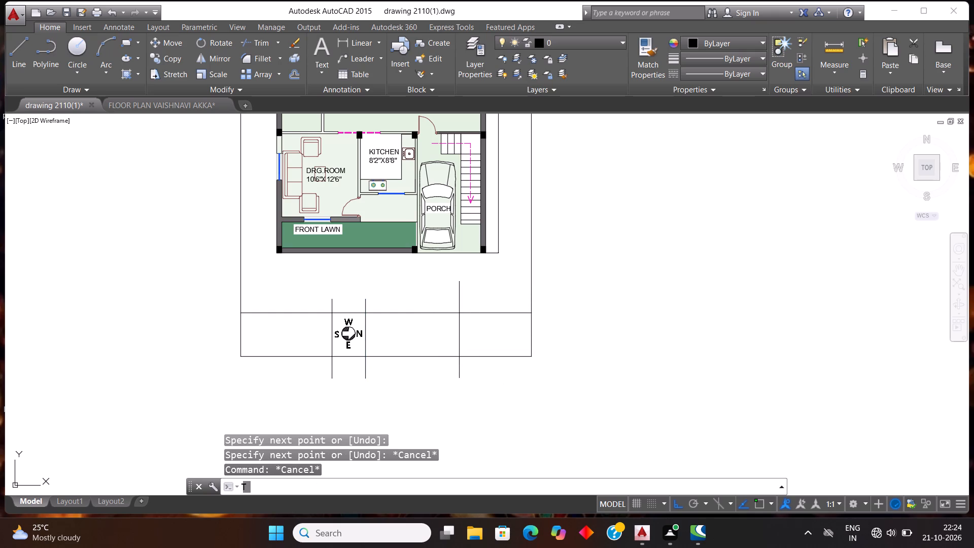
pyautogui.press('Return')
pyautogui.press('Return')
pyautogui.click(312, 284)
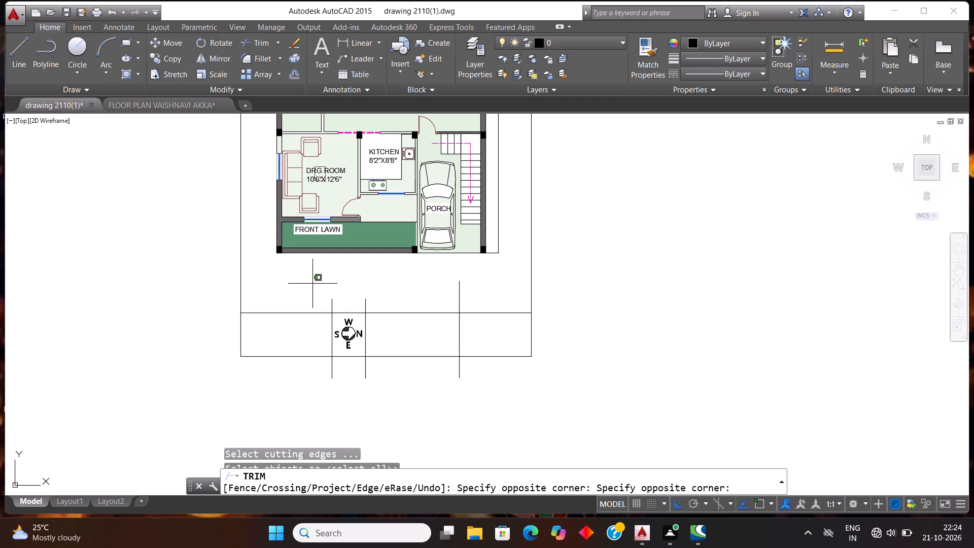
pyautogui.click(488, 303)
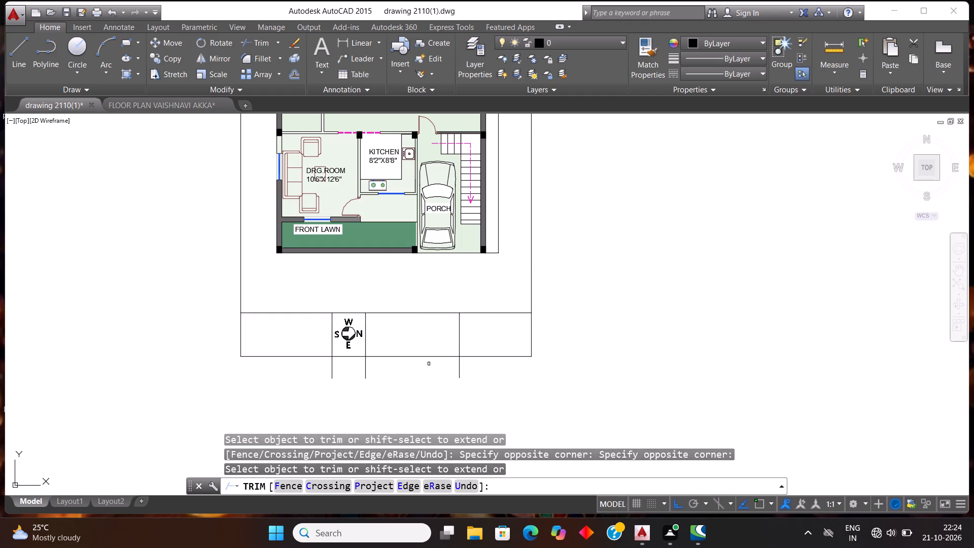
pyautogui.click(319, 367)
pyautogui.click(496, 389)
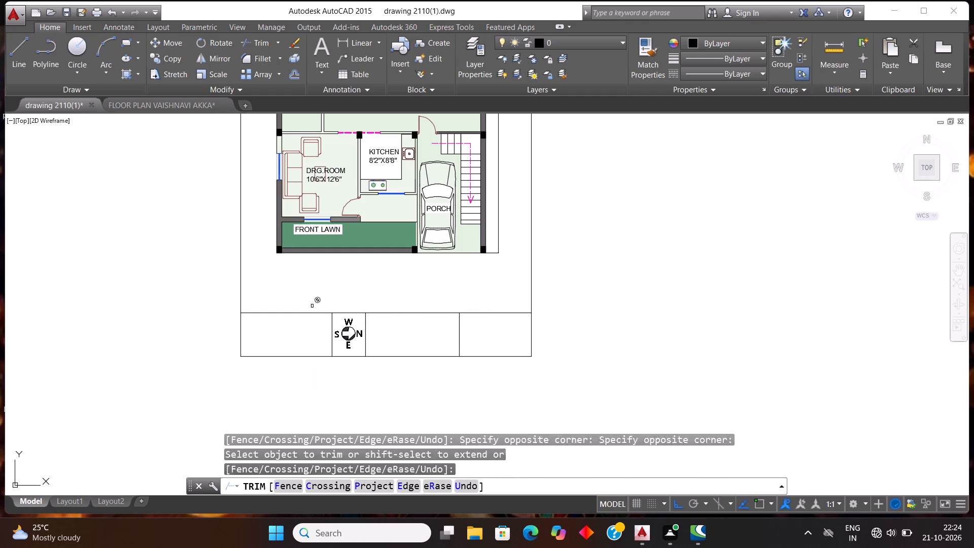
pyautogui.press('Escape')
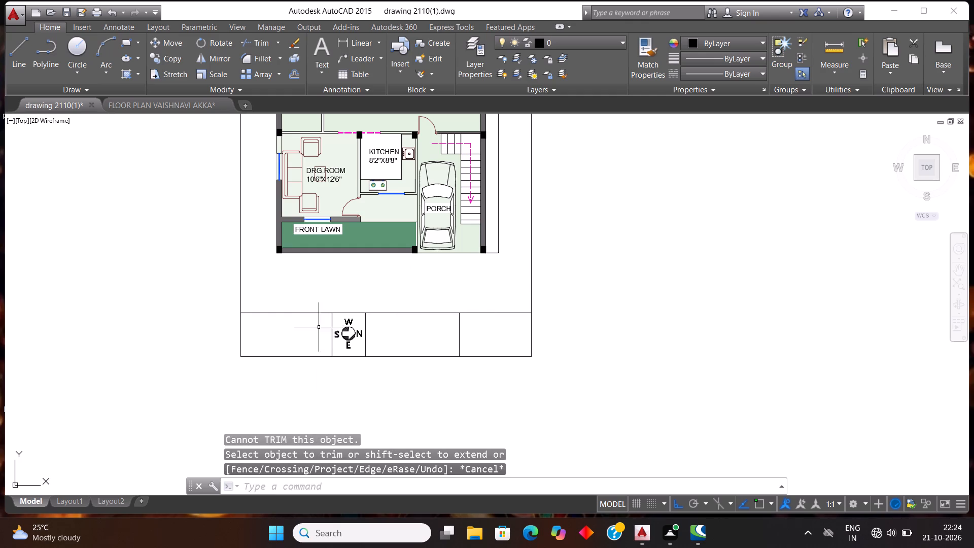
# Copy the window, ventilator and door legend from the other drawing's ground floor title block into the strip's end compartment below the porch.
pyautogui.click(135, 99)
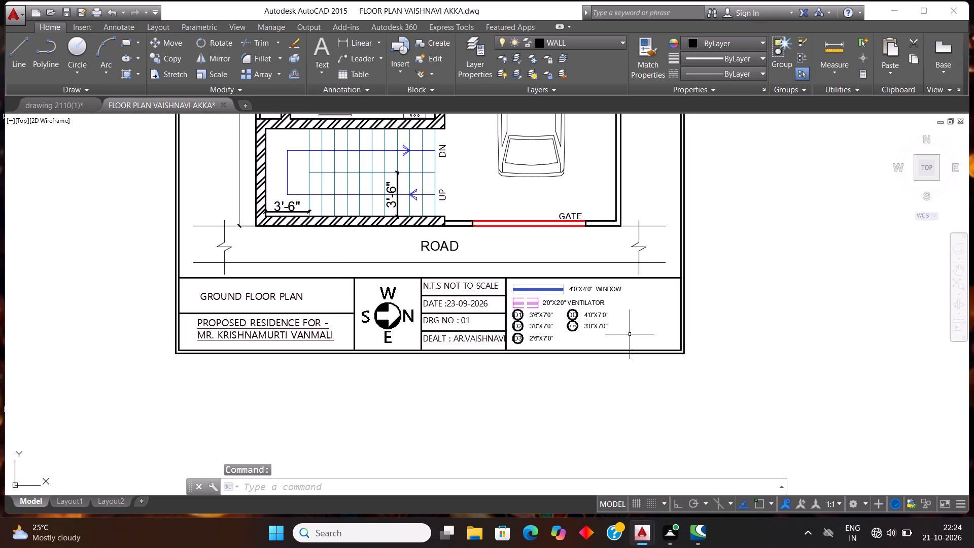
pyautogui.moveTo(632, 341); pyautogui.dragTo(625, 339)
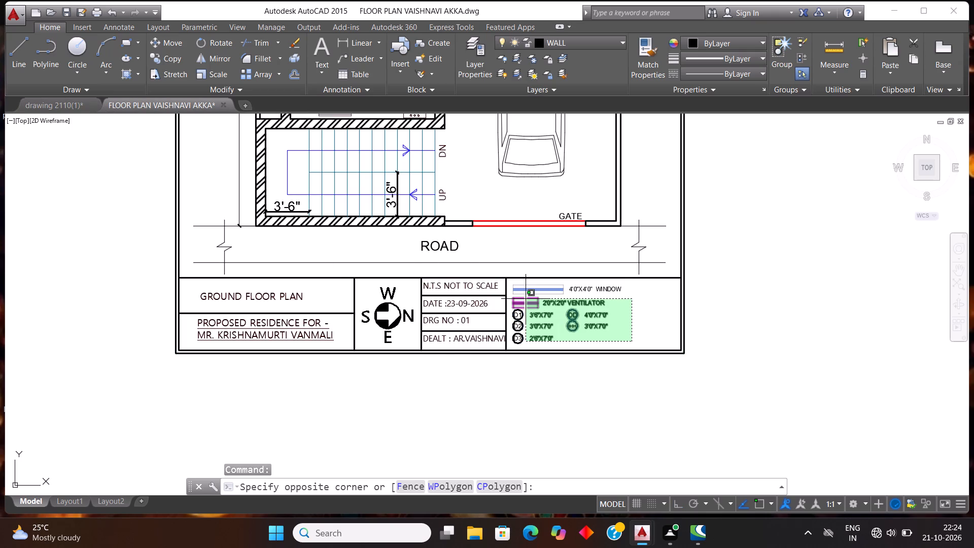
pyautogui.click(508, 282)
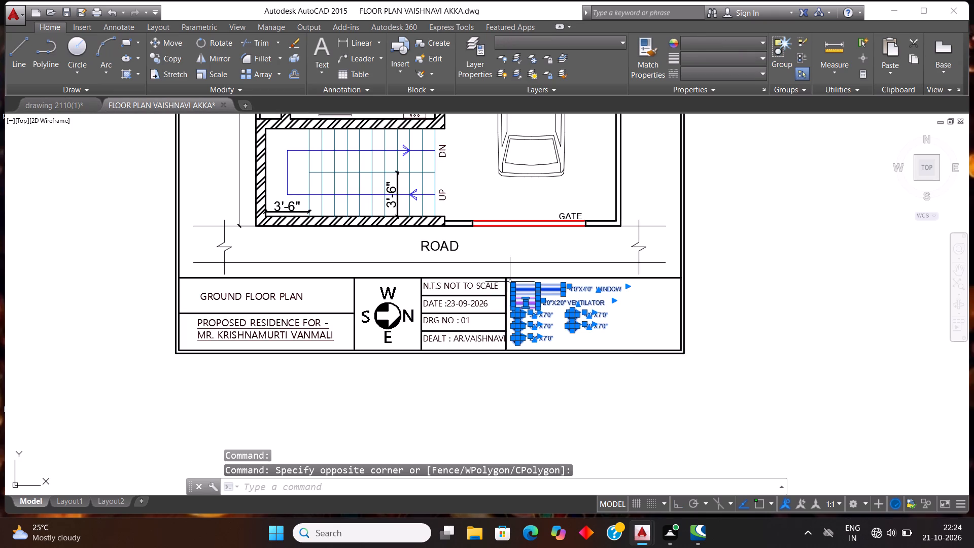
pyautogui.hotkey('ctrl', 'c')
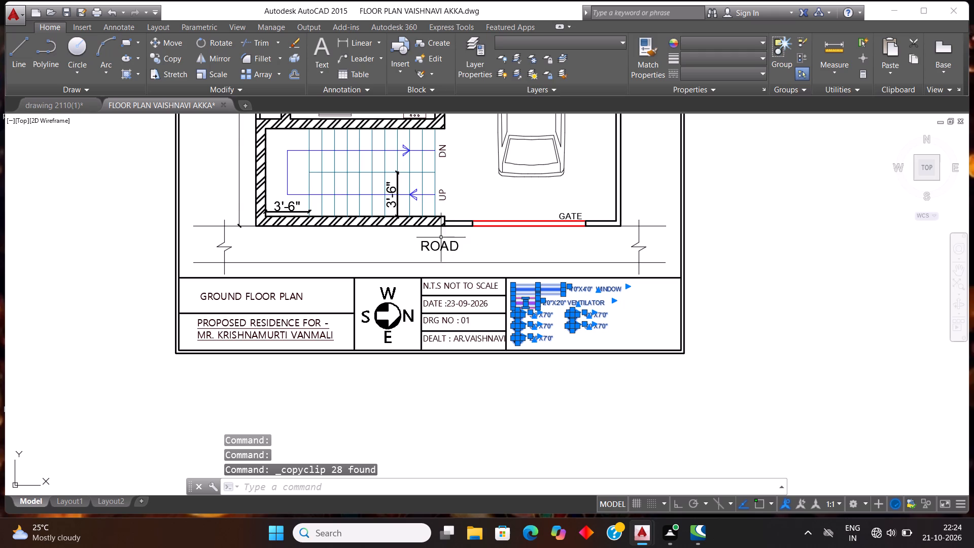
pyautogui.click(44, 102)
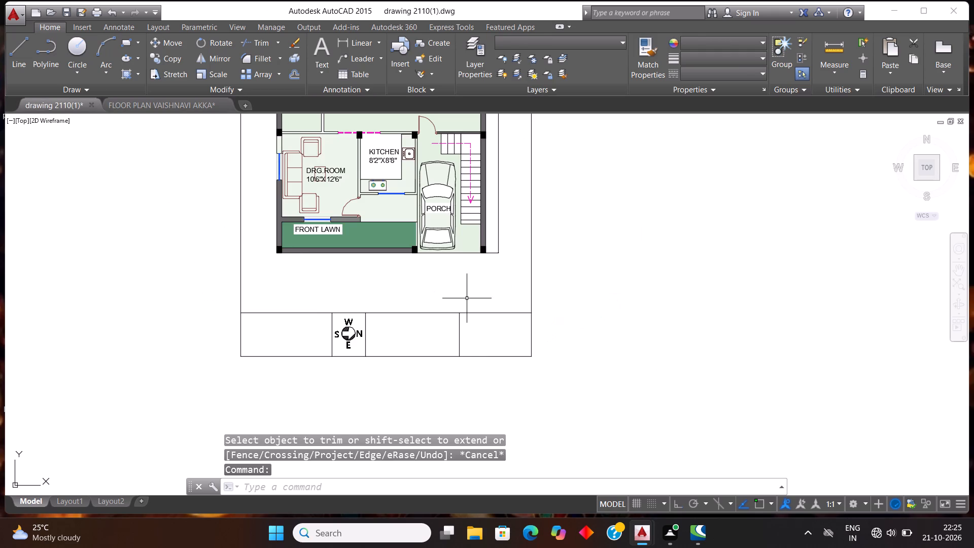
pyautogui.hotkey('ctrl', 'v')
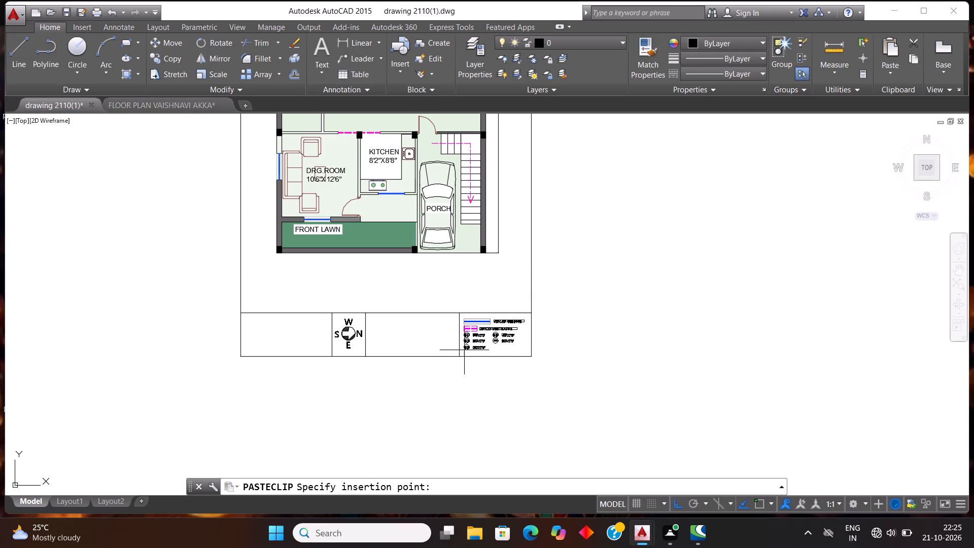
pyautogui.click(467, 350)
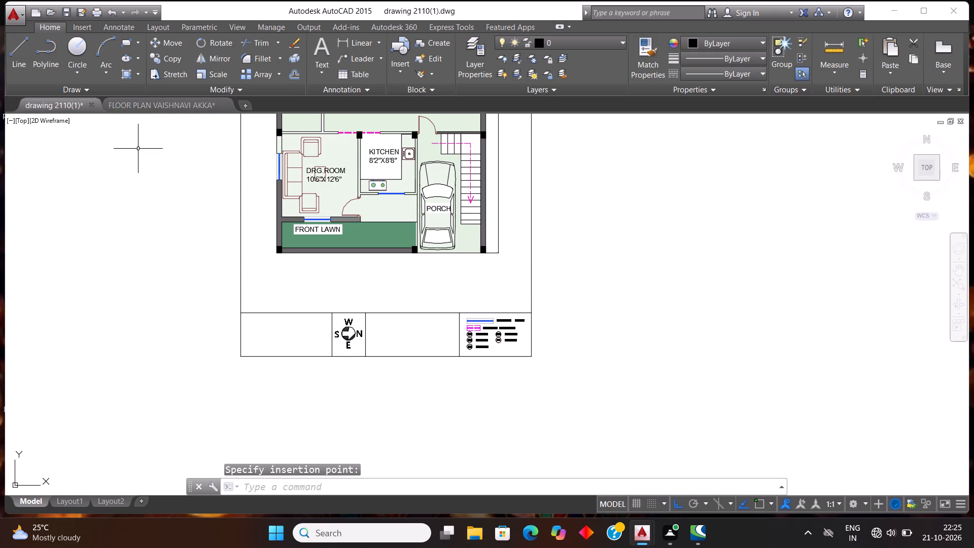
# Copy the GROUND FLOOR PLAN text from the other drawing's title block into the first compartment of the bottom strip in drawing 2110(1).
pyautogui.click(46, 99)
pyautogui.click(129, 102)
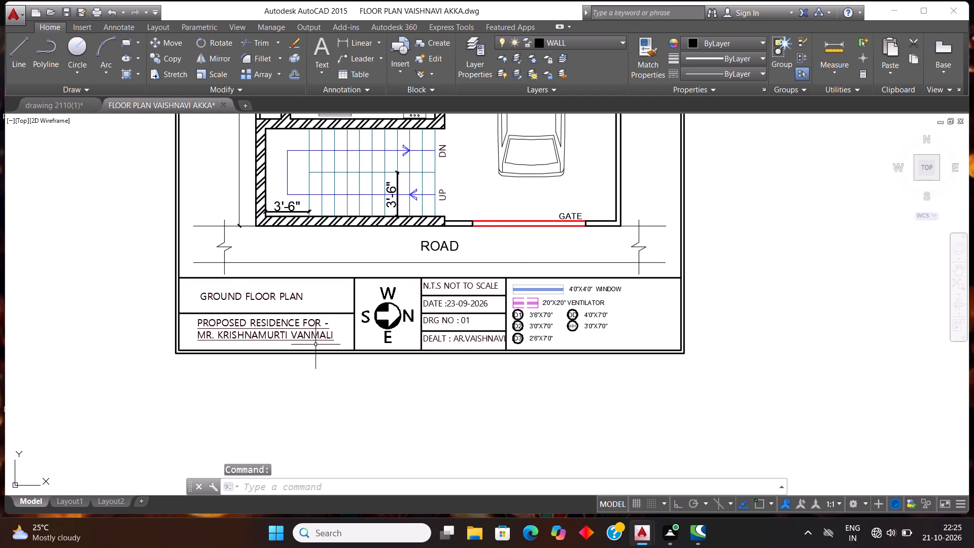
pyautogui.scroll(1, 310, 344)
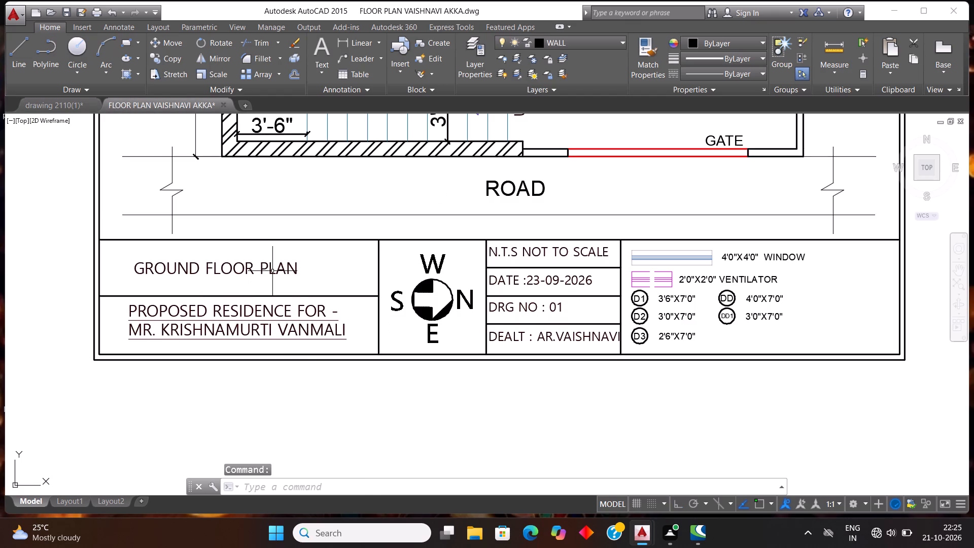
pyautogui.moveTo(299, 284); pyautogui.dragTo(291, 278)
pyautogui.click(143, 252)
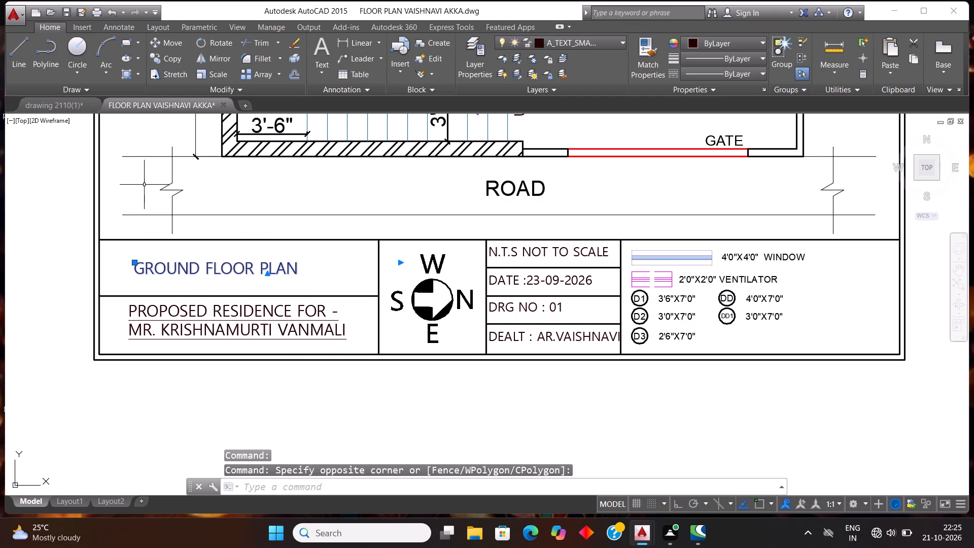
pyautogui.hotkey('ctrl', 'c')
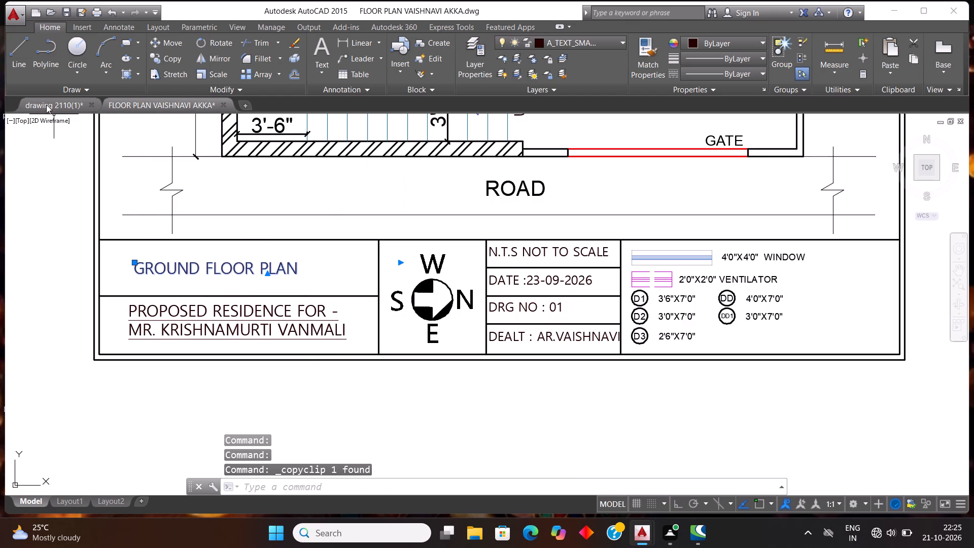
pyautogui.click(129, 99)
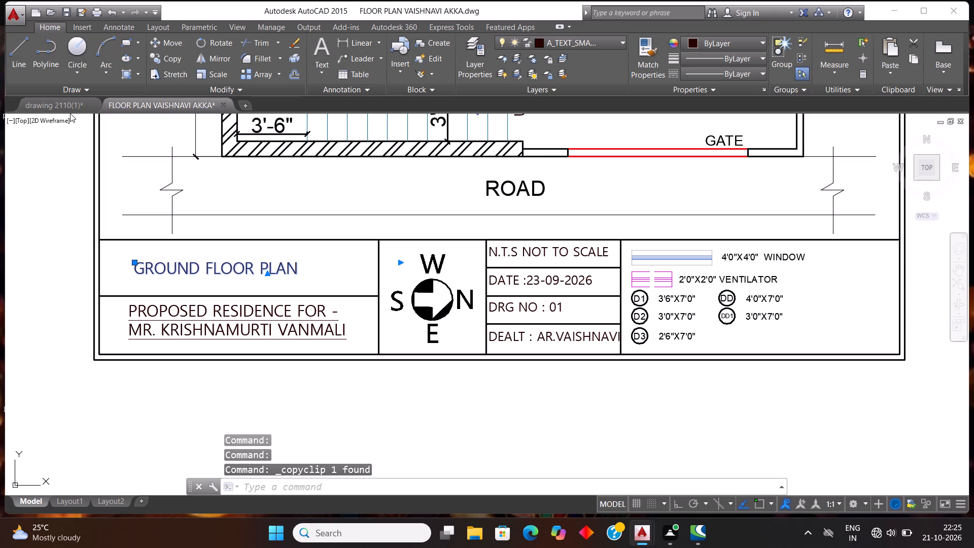
pyautogui.click(66, 103)
pyautogui.hotkey('ctrl', 'v')
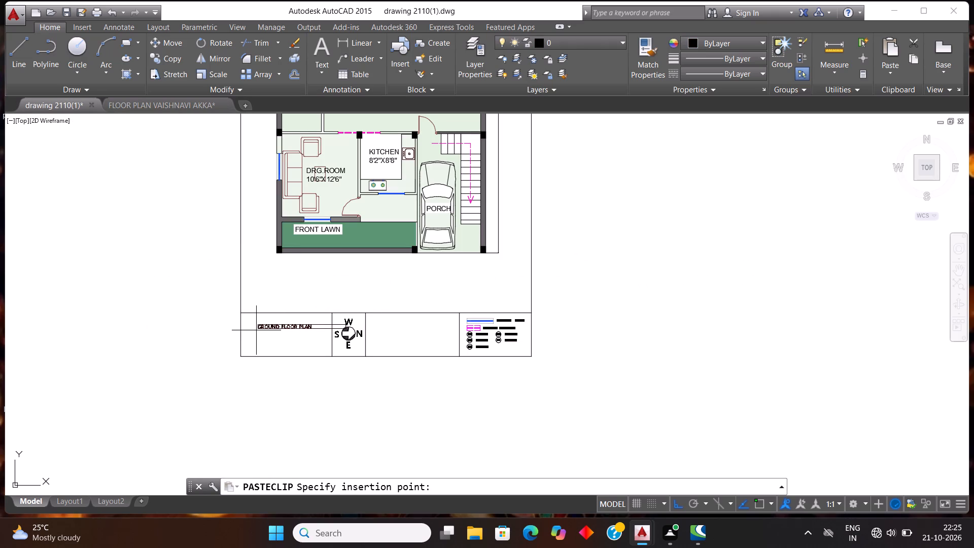
pyautogui.click(256, 330)
# Add the line PROPOSED RESIDENTIAL BUILDINGG below GROUND FLOOR PLAN in the pasted text, leaving a blank line between them.
pyautogui.scroll(1, 296, 357)
pyautogui.scroll(-1, 296, 356)
pyautogui.scroll(1, 296, 356)
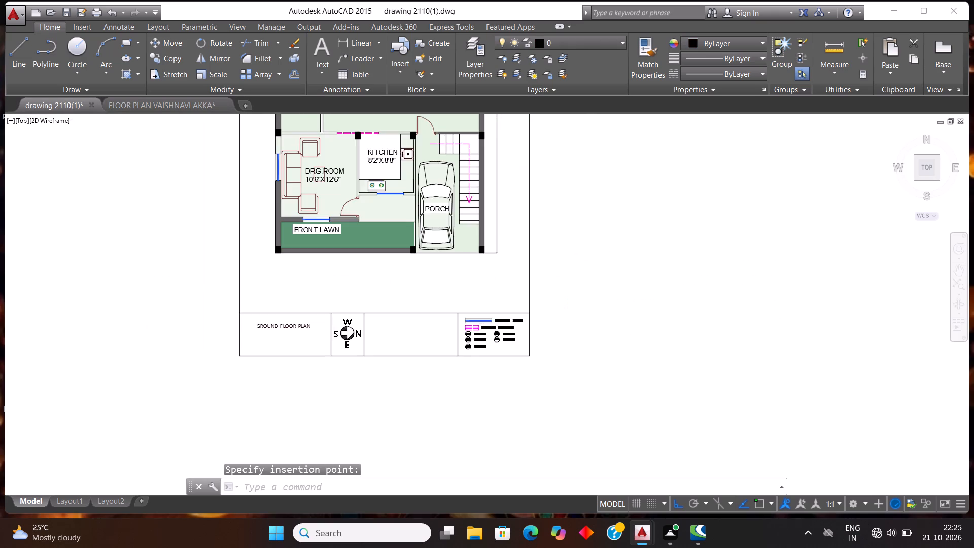
pyautogui.doubleClick(312, 305)
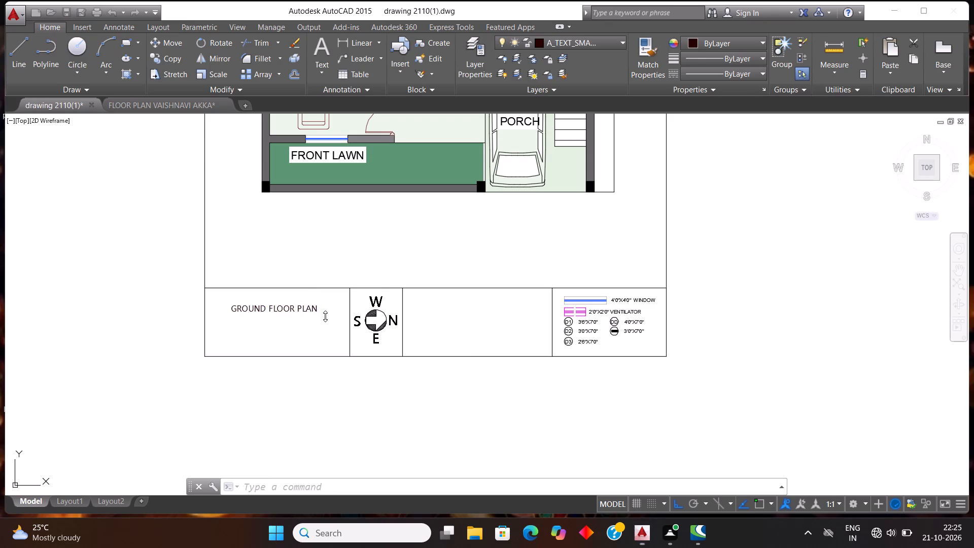
pyautogui.click(326, 315)
pyautogui.press('Return')
pyautogui.press('Return')
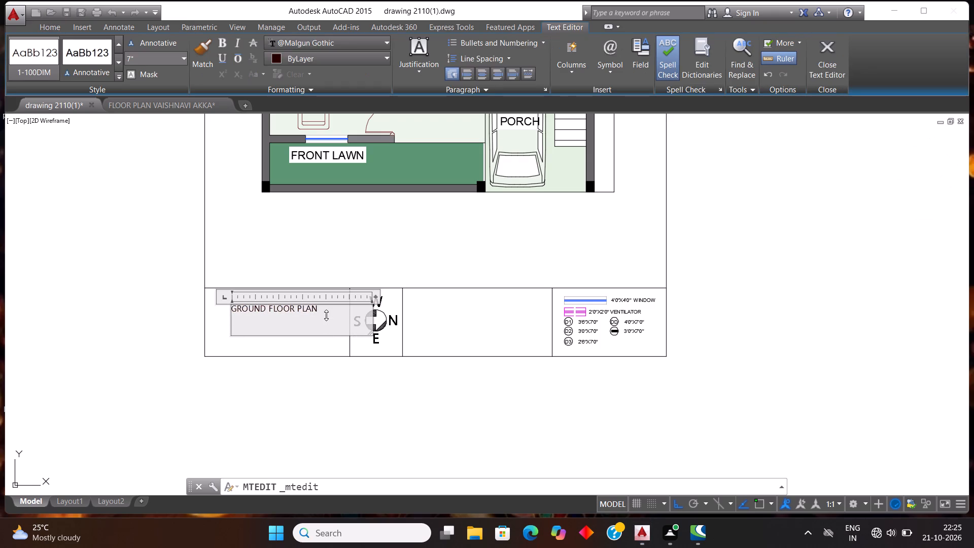
pyautogui.write('PROPOSED RES')
pyautogui.write('IDENTIAL')
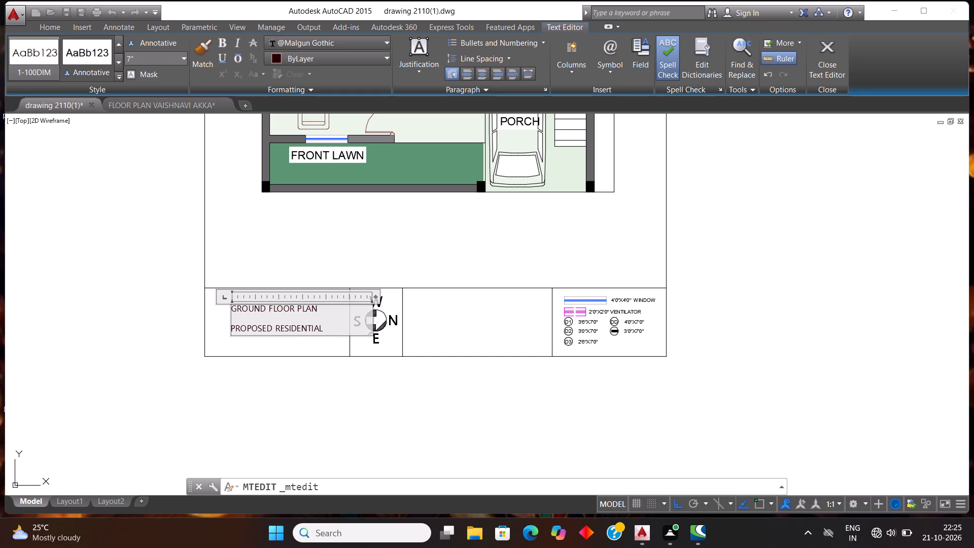
pyautogui.press('space')
pyautogui.write('BUILDING')
pyautogui.press('g')
pyautogui.click(277, 402)
# Move the two-line title text away from the compass so it fits inside the strip's first compartment.
pyautogui.scroll(1, 306, 357)
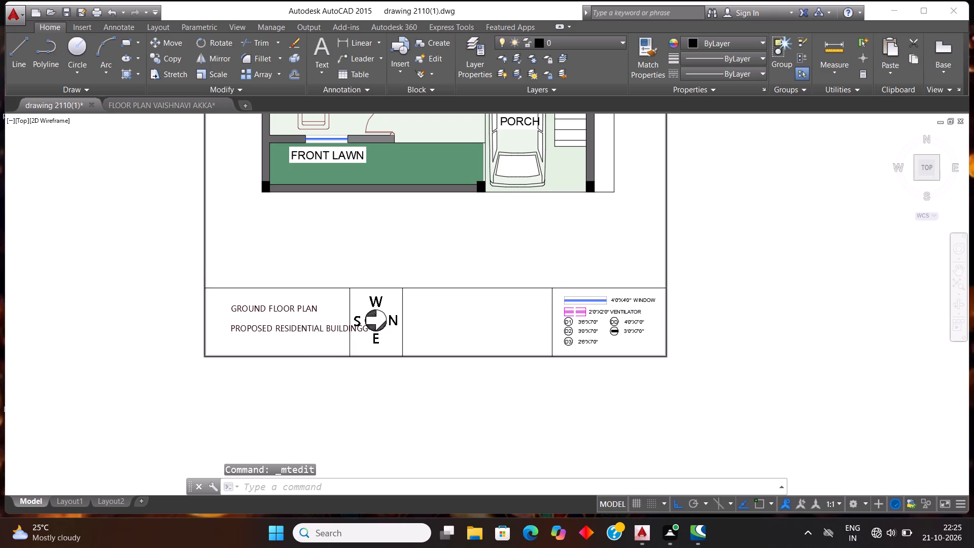
pyautogui.click(286, 317)
pyautogui.moveTo(285, 316); pyautogui.dragTo(250, 319)
pyautogui.click(247, 387)
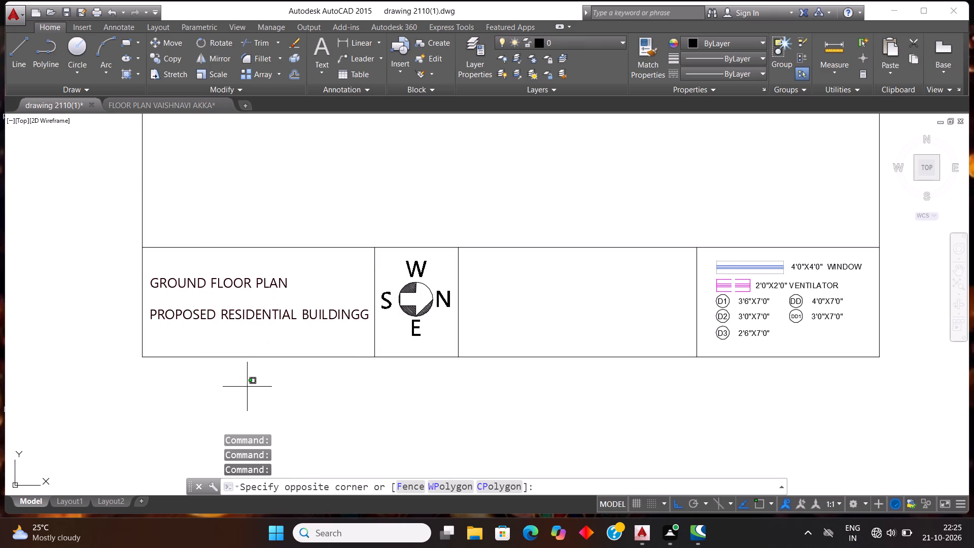
pyautogui.press('Escape')
pyautogui.press('Escape')
# Copy the DRG NO : 01 text from the other drawing's title block into the empty compartment between compass and legend in drawing 2110(1).
pyautogui.scroll(-2, 290, 311)
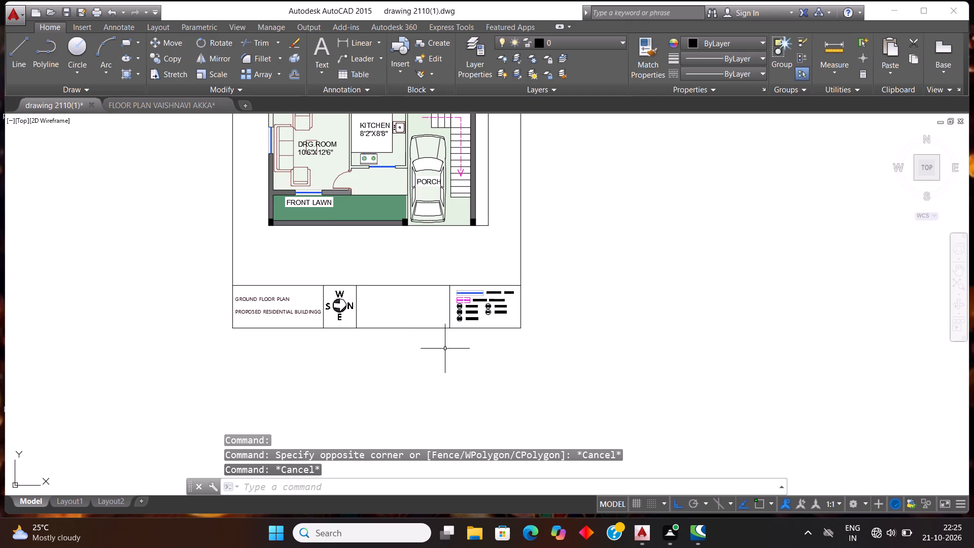
pyautogui.scroll(-3, 396, 331)
pyautogui.scroll(1, 379, 281)
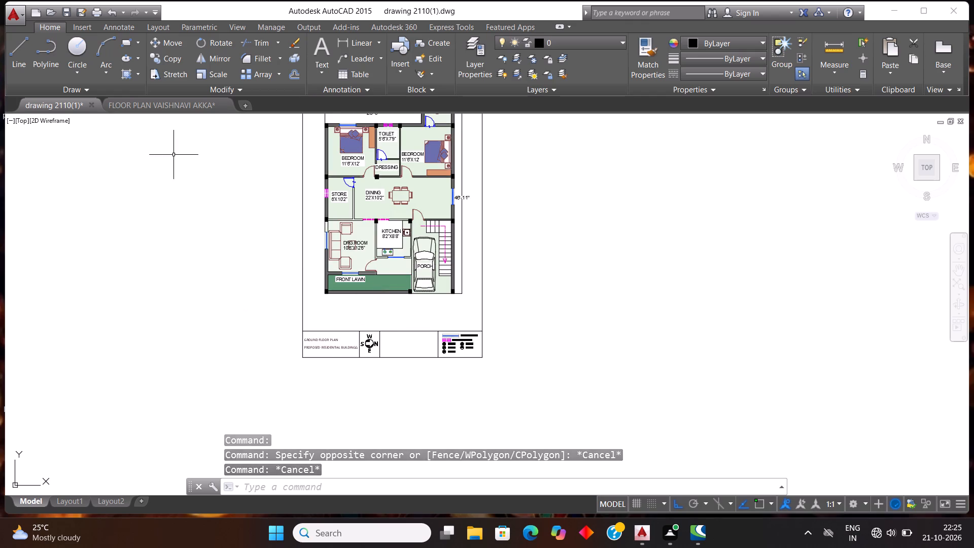
pyautogui.click(138, 100)
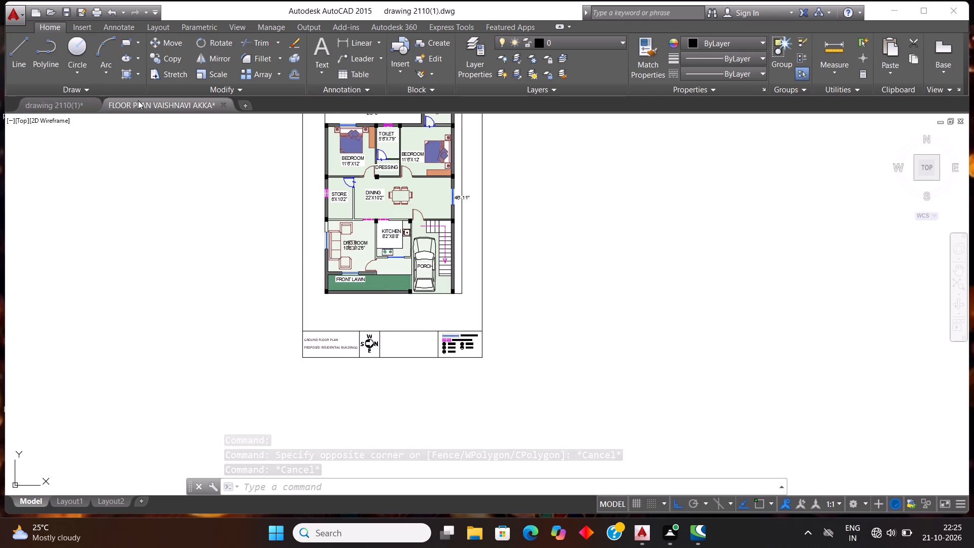
pyautogui.scroll(-1, 290, 271)
pyautogui.scroll(1, 333, 289)
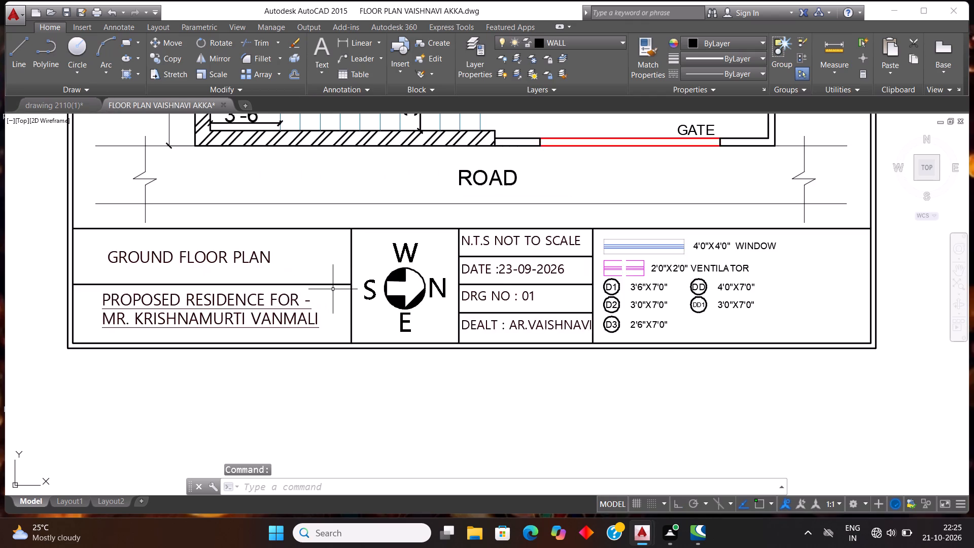
pyautogui.scroll(-1, 333, 289)
pyautogui.scroll(2, 431, 286)
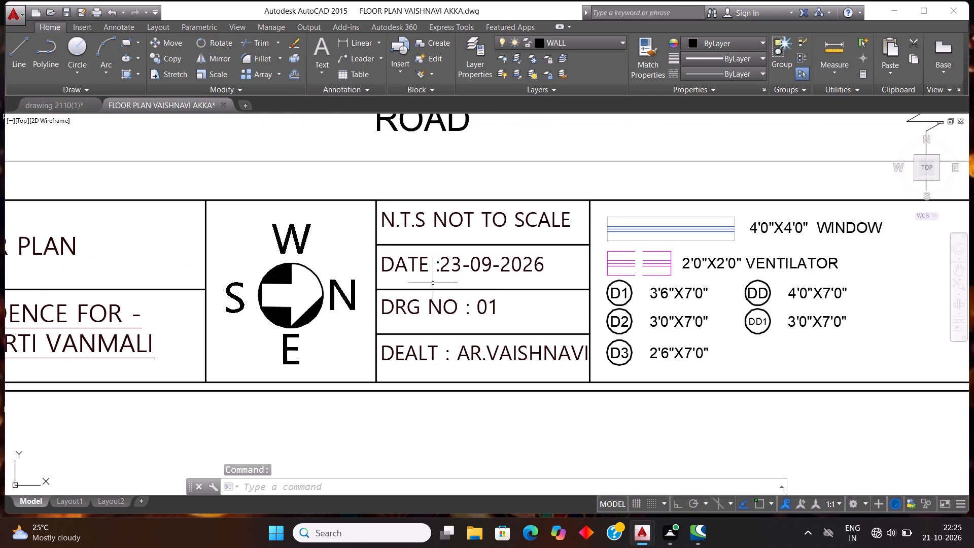
pyautogui.scroll(-1, 433, 283)
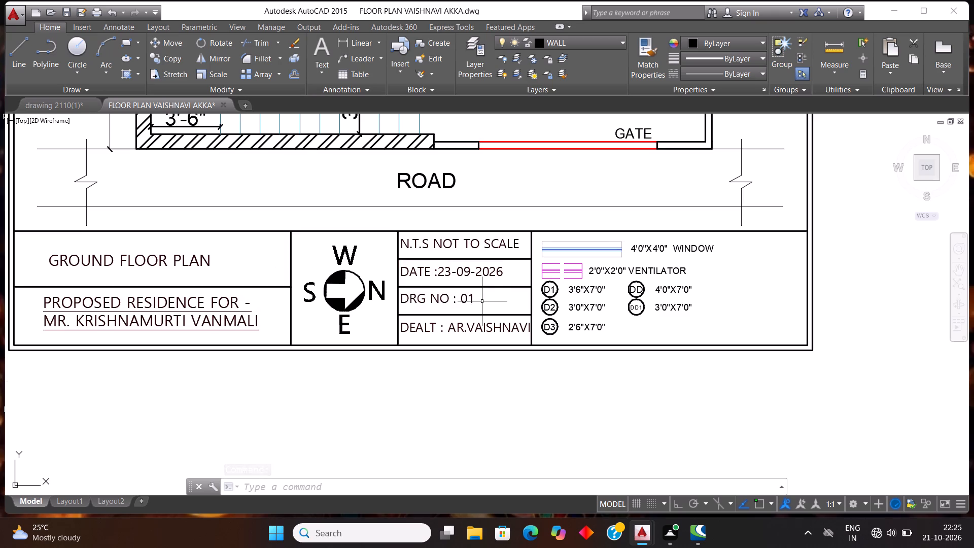
pyautogui.click(485, 304)
pyautogui.click(430, 300)
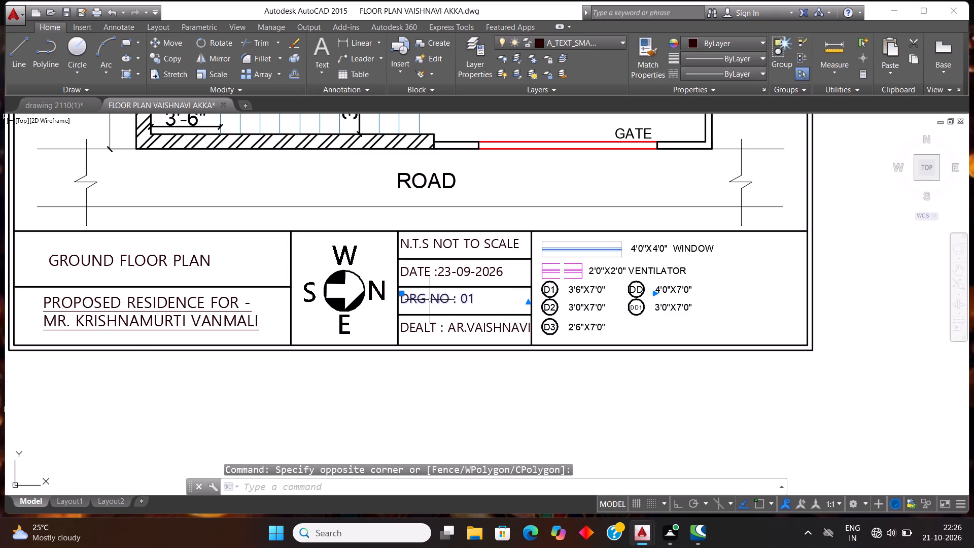
pyautogui.hotkey('ctrl', 'c')
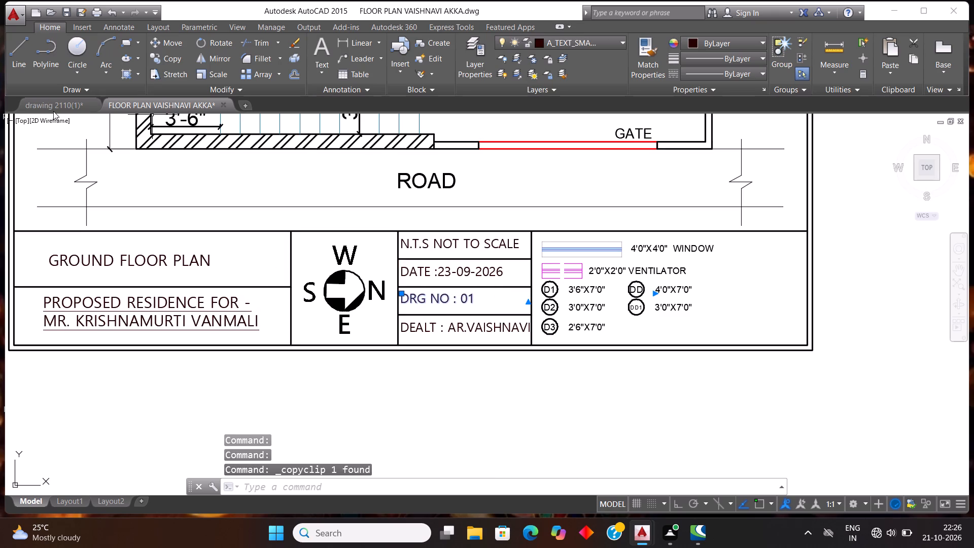
pyautogui.click(52, 104)
pyautogui.hotkey('ctrl', 'v')
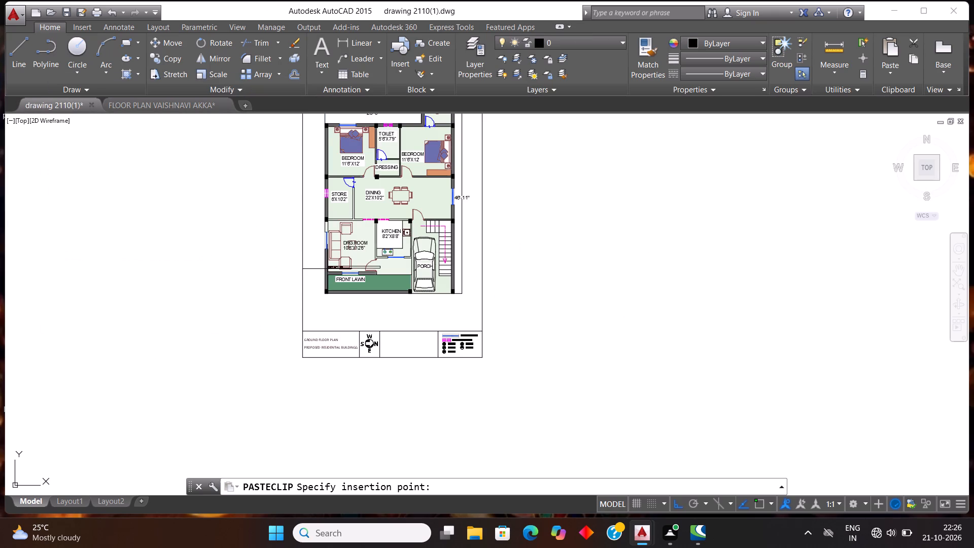
pyautogui.click(393, 339)
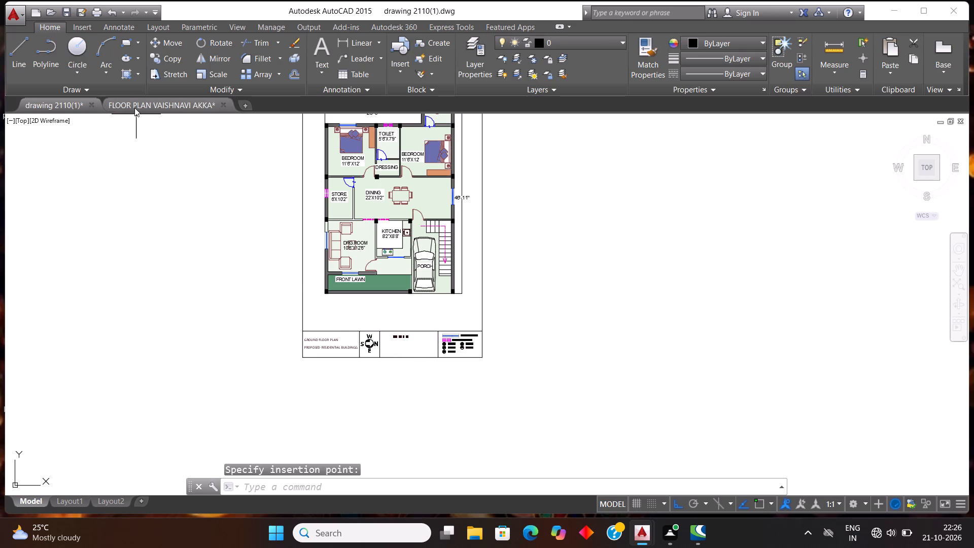
# Copy the DEALT text from the other drawing's title block to below the DRG NO text in drawing 2110(1).
pyautogui.click(134, 107)
pyautogui.click(454, 336)
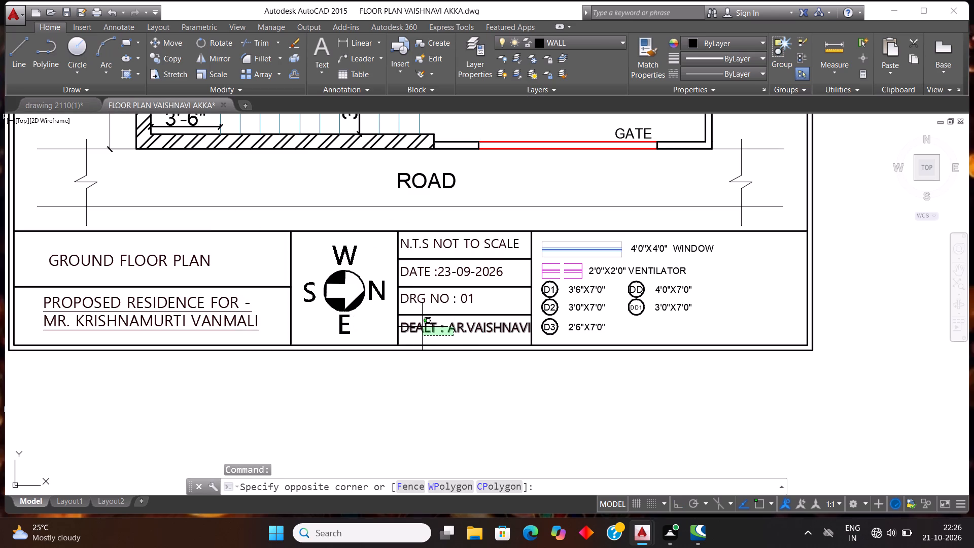
pyautogui.press('Escape')
pyautogui.click(467, 337)
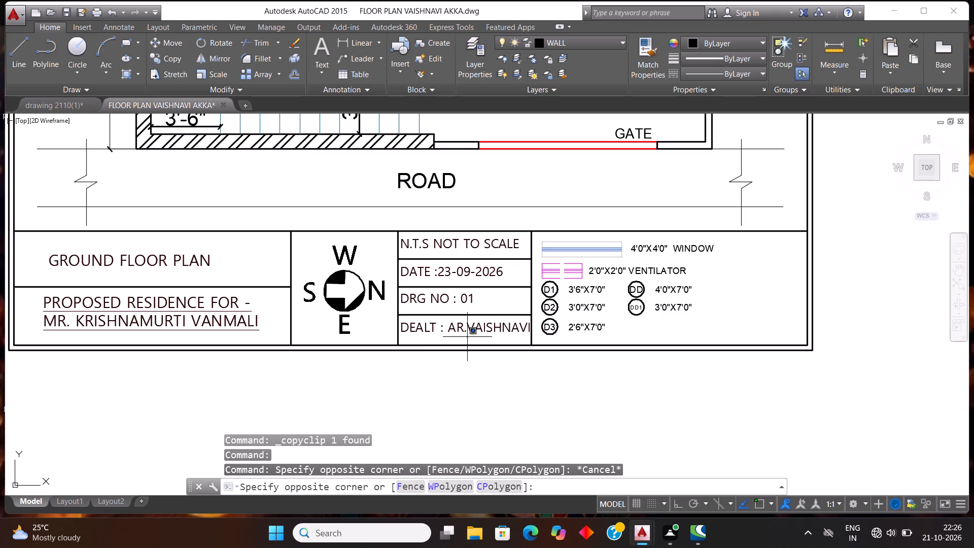
pyautogui.click(429, 315)
pyautogui.press('Escape')
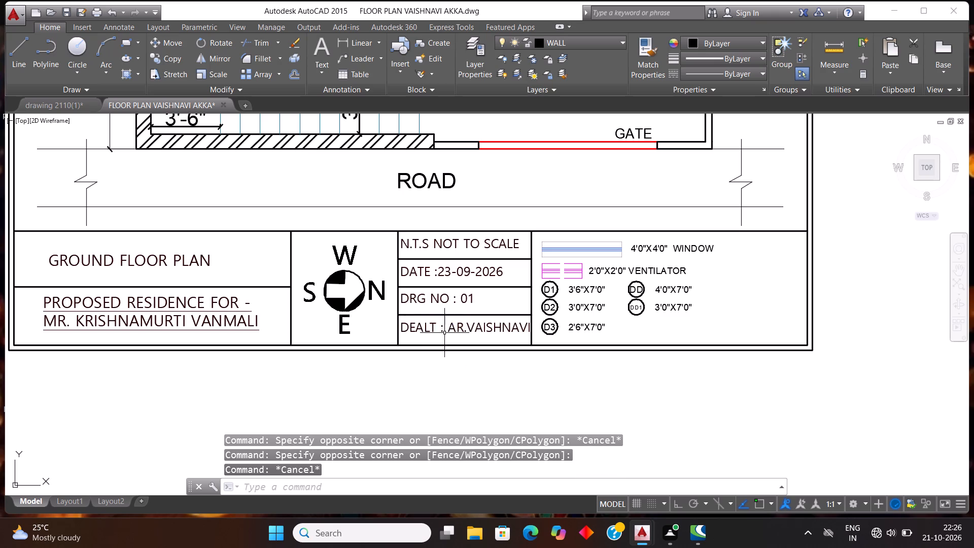
pyautogui.click(474, 340)
pyautogui.click(439, 322)
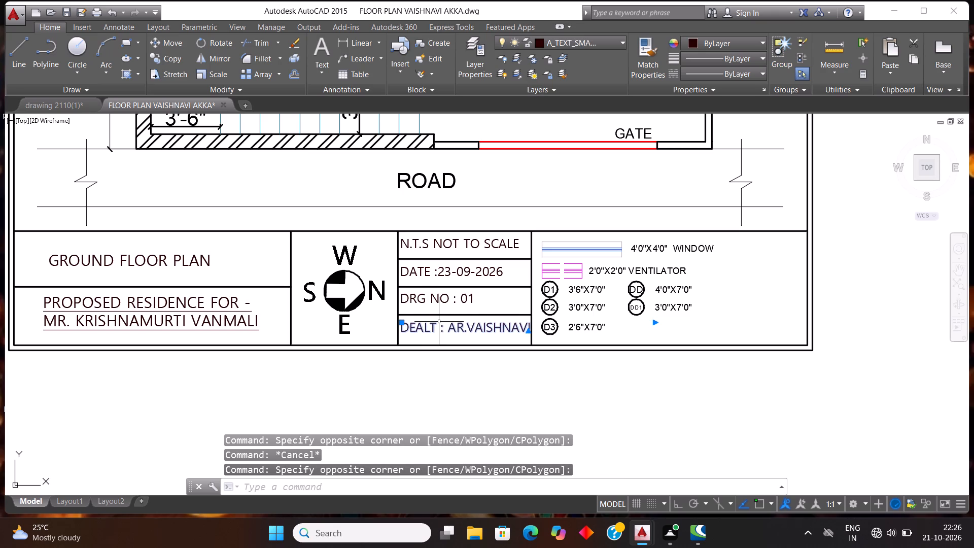
pyautogui.hotkey('ctrl', 'c')
pyautogui.click(67, 102)
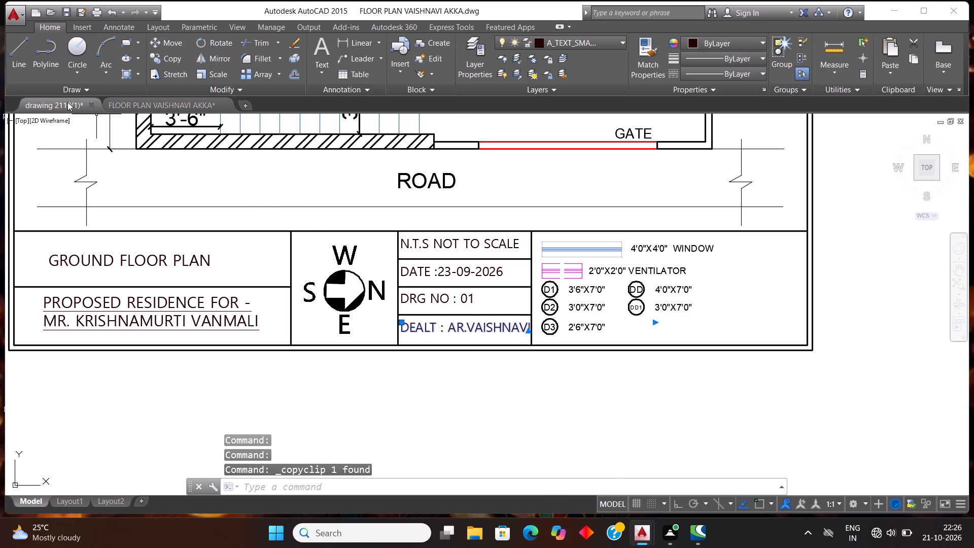
pyautogui.hotkey('ctrl', 'v')
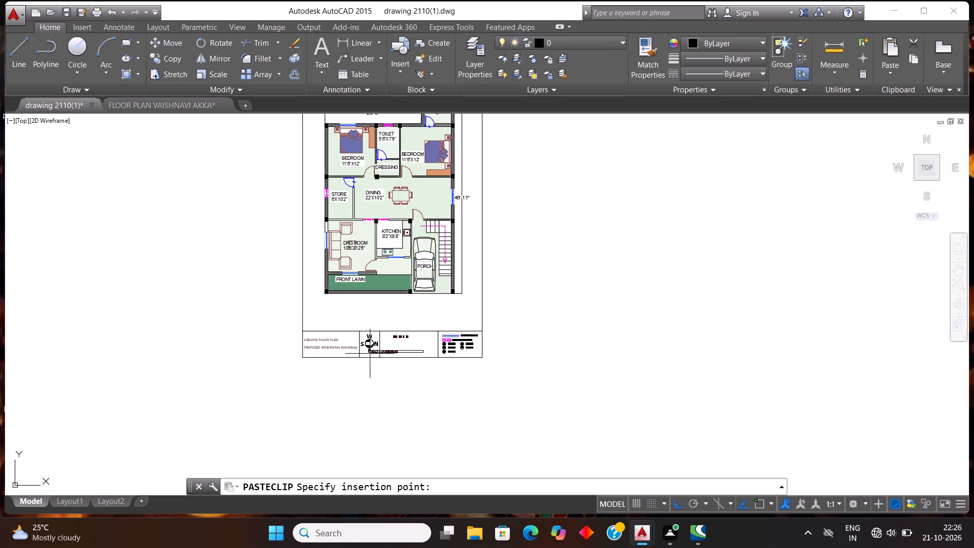
pyautogui.scroll(4, 369, 359)
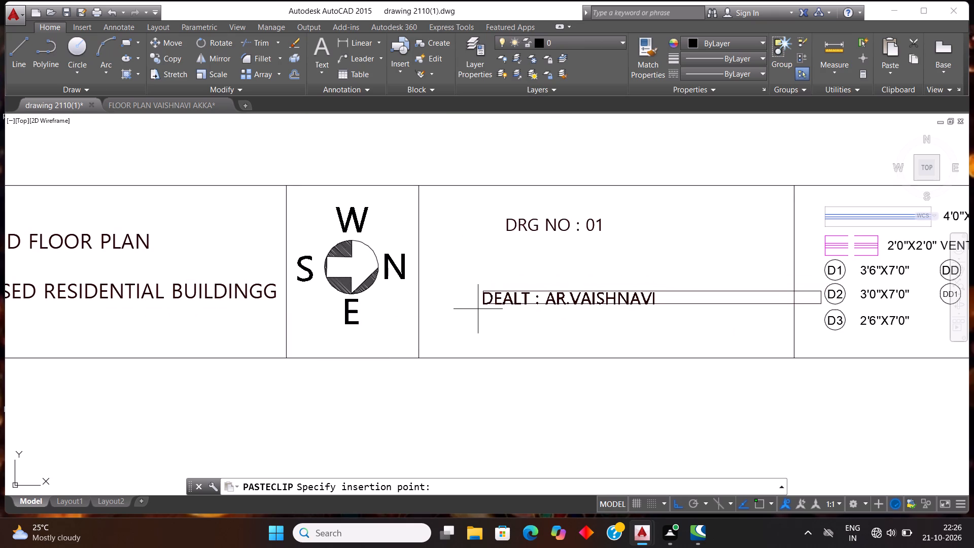
pyautogui.click(478, 309)
# Replace the name after DEALT in the title strip with the prefix ER. and the engineer's first name.
pyautogui.scroll(2, 485, 315)
pyautogui.scroll(-2, 551, 315)
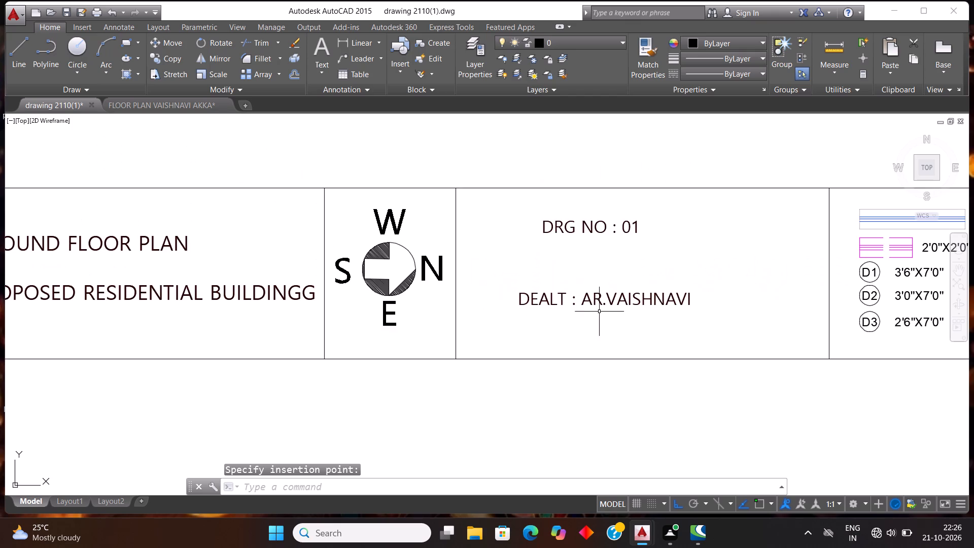
pyautogui.scroll(-1, 598, 328)
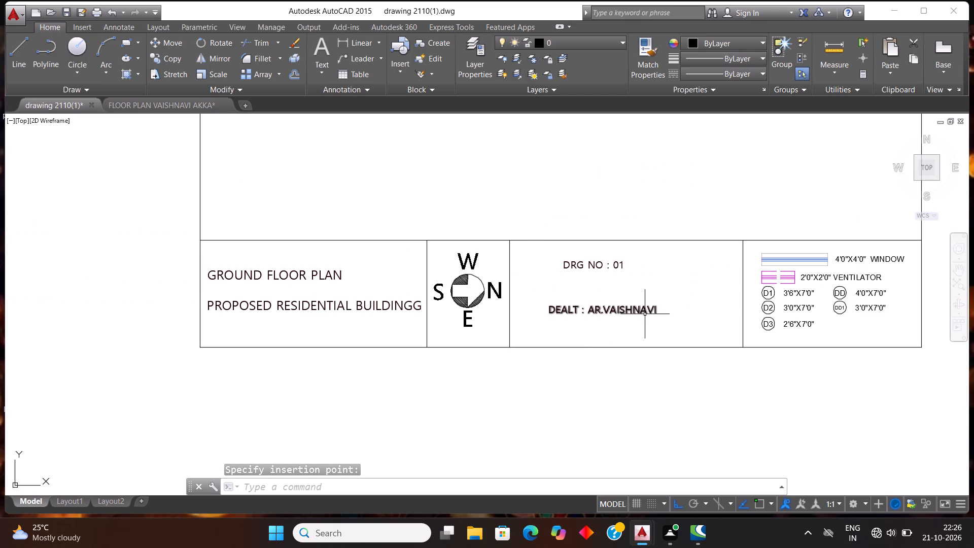
pyautogui.scroll(2, 645, 314)
pyautogui.doubleClick(650, 301)
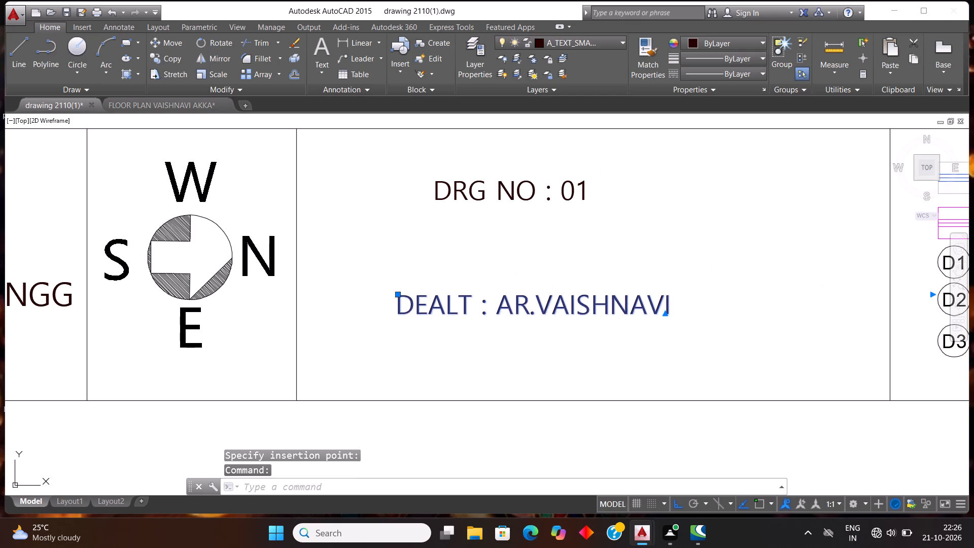
pyautogui.click(681, 298)
pyautogui.press('BackSpace')
pyautogui.press('BackSpace')
pyautogui.press('BackSpace')
pyautogui.press('BackSpace')
pyautogui.press('BackSpace')
pyautogui.press('BackSpace')
pyautogui.press('BackSpace')
pyautogui.press('BackSpace')
pyautogui.press('BackSpace')
pyautogui.press('BackSpace')
pyautogui.press('BackSpace')
pyautogui.press('BackSpace')
pyautogui.press('BackSpace')
pyautogui.press('BackSpace')
pyautogui.press('BackSpace')
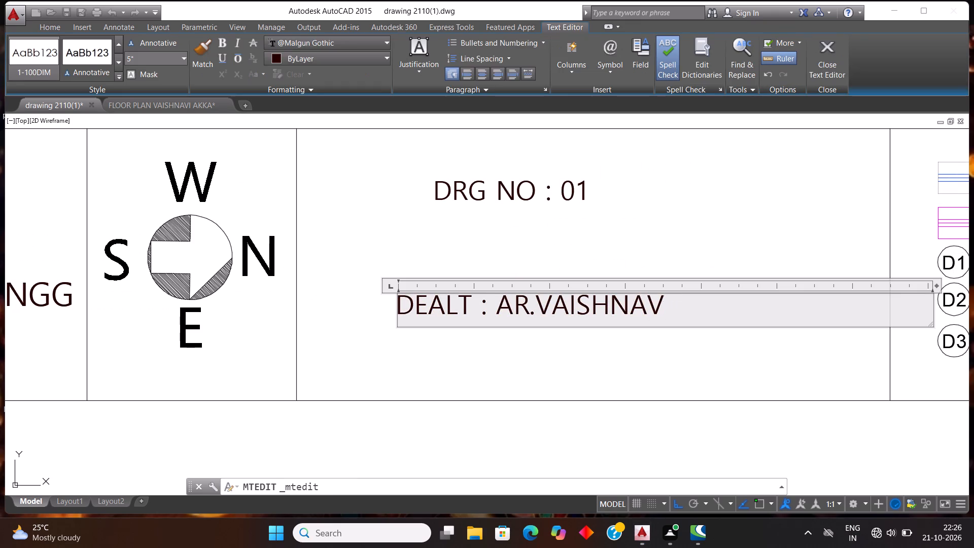
pyautogui.press('space')
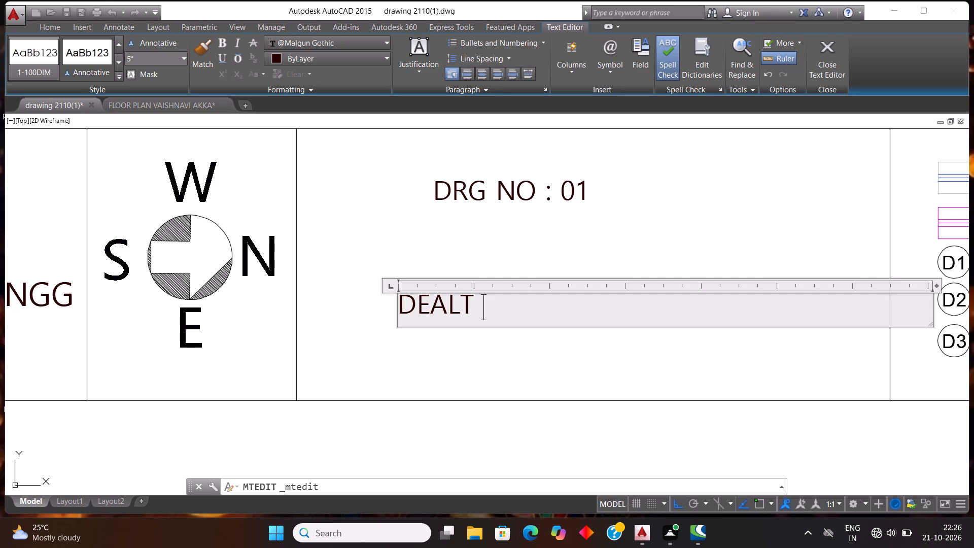
pyautogui.write(';')
pyautogui.press('space')
pyautogui.write('ER')
pyautogui.write('.')
pyautogui.press('space')
pyautogui.write('PRET')
pyautogui.press('BackSpace')
pyautogui.write('ETI')
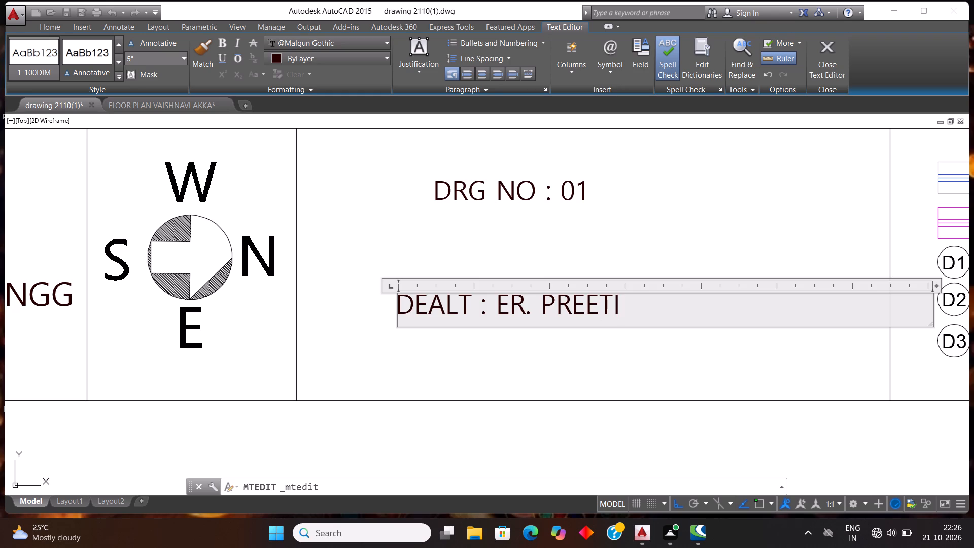
pyautogui.click(670, 252)
pyautogui.scroll(-2, 587, 271)
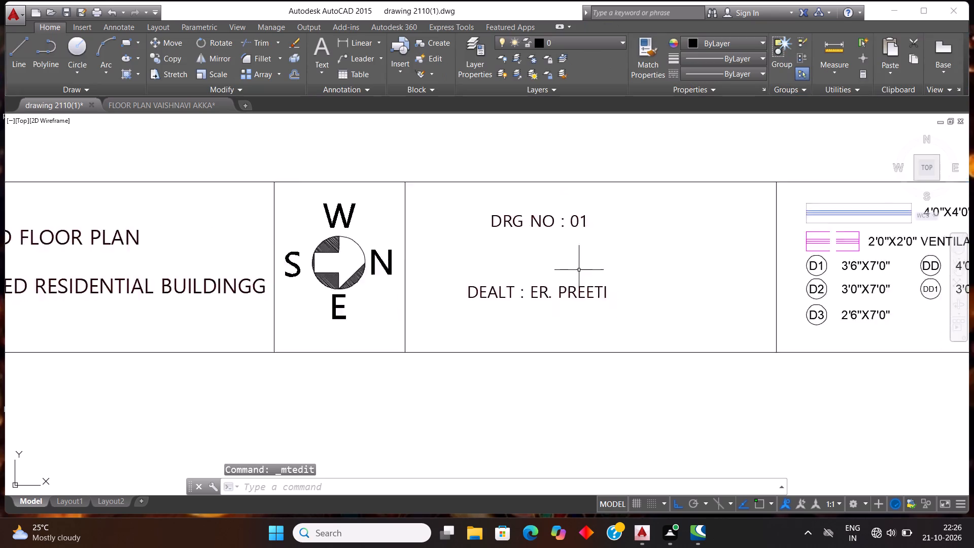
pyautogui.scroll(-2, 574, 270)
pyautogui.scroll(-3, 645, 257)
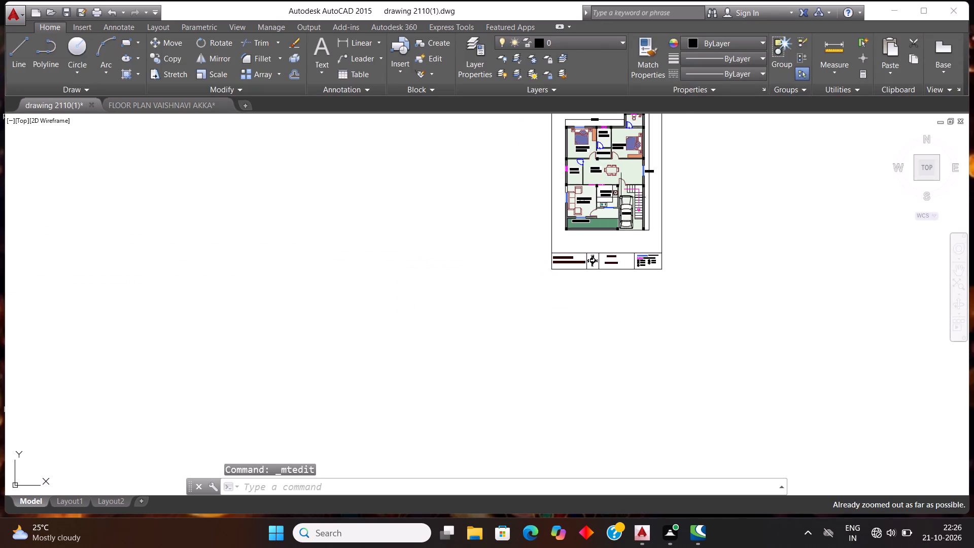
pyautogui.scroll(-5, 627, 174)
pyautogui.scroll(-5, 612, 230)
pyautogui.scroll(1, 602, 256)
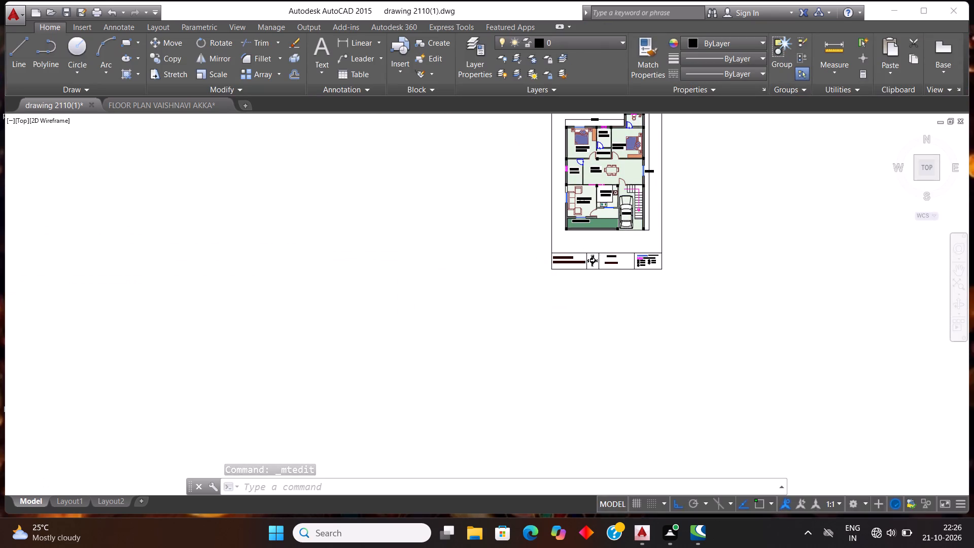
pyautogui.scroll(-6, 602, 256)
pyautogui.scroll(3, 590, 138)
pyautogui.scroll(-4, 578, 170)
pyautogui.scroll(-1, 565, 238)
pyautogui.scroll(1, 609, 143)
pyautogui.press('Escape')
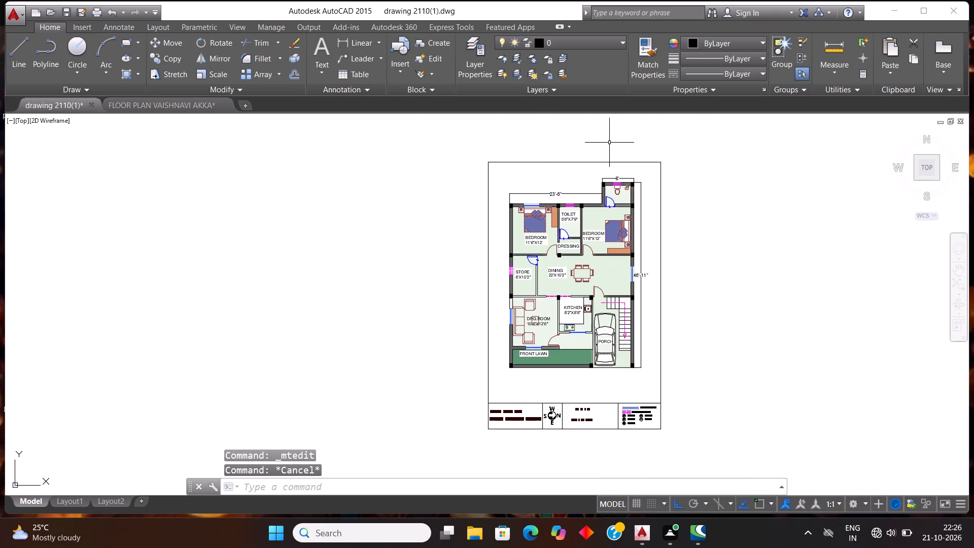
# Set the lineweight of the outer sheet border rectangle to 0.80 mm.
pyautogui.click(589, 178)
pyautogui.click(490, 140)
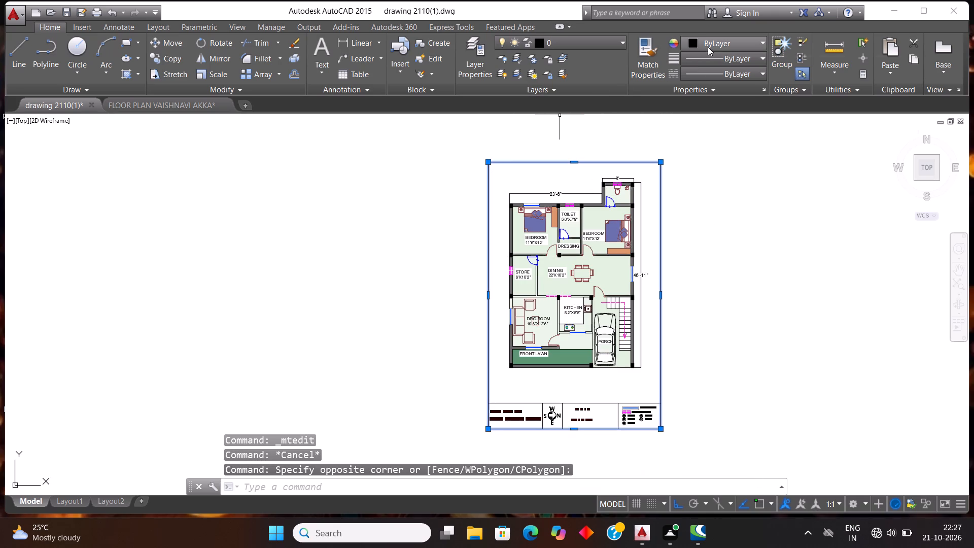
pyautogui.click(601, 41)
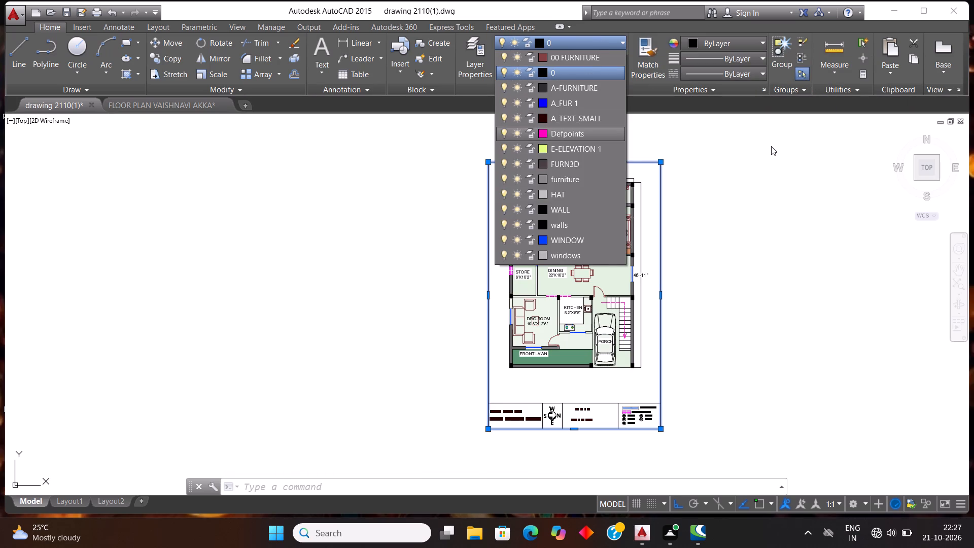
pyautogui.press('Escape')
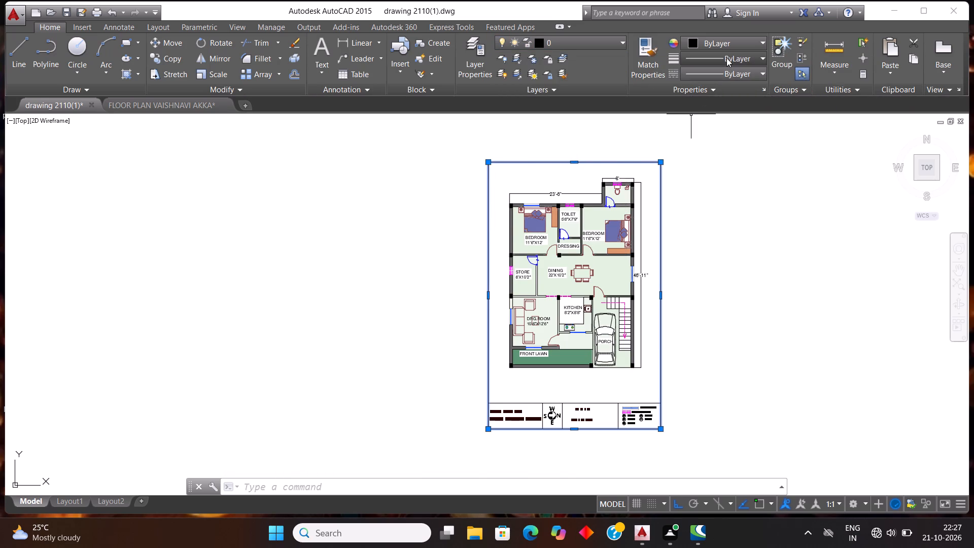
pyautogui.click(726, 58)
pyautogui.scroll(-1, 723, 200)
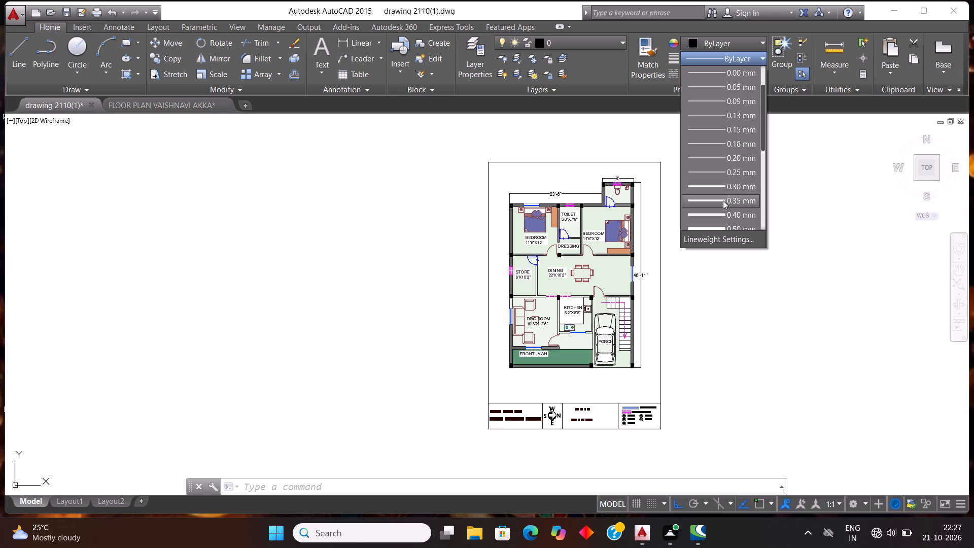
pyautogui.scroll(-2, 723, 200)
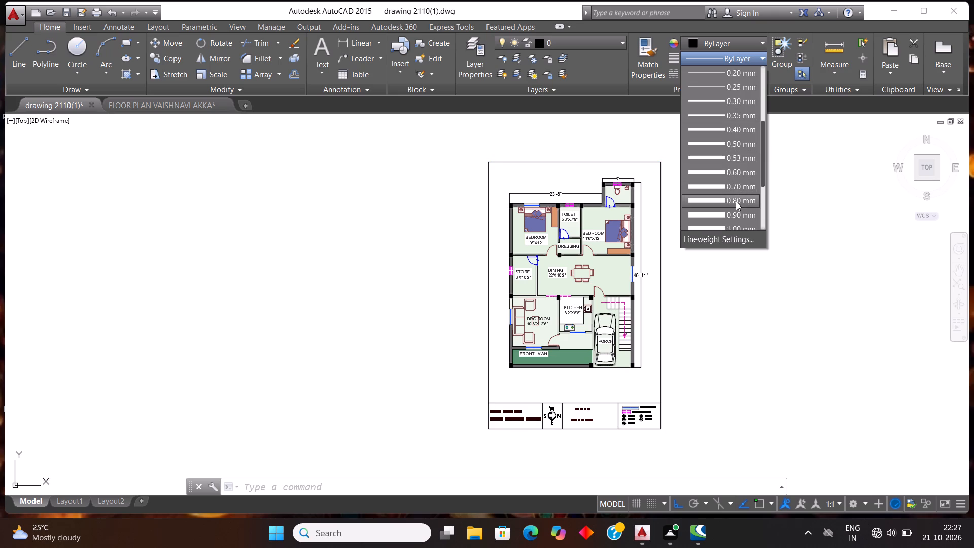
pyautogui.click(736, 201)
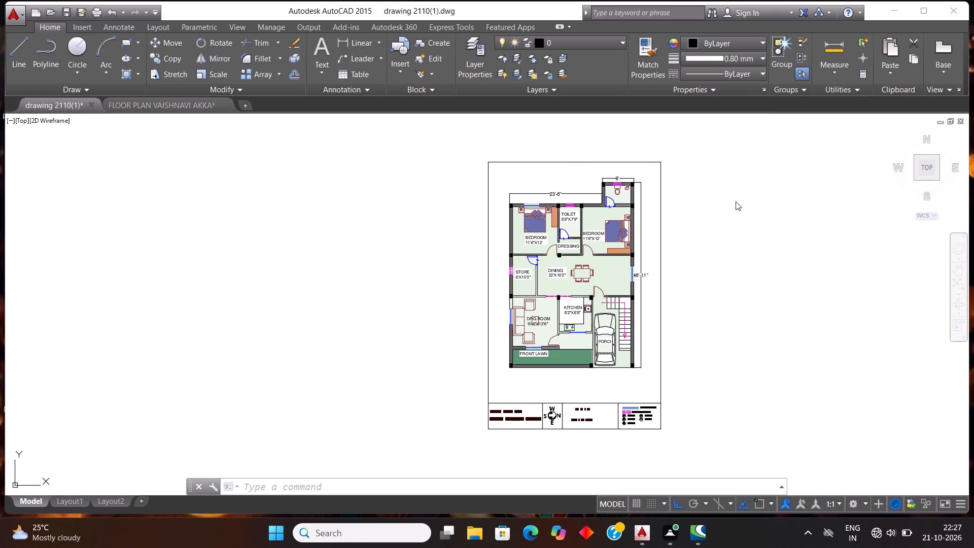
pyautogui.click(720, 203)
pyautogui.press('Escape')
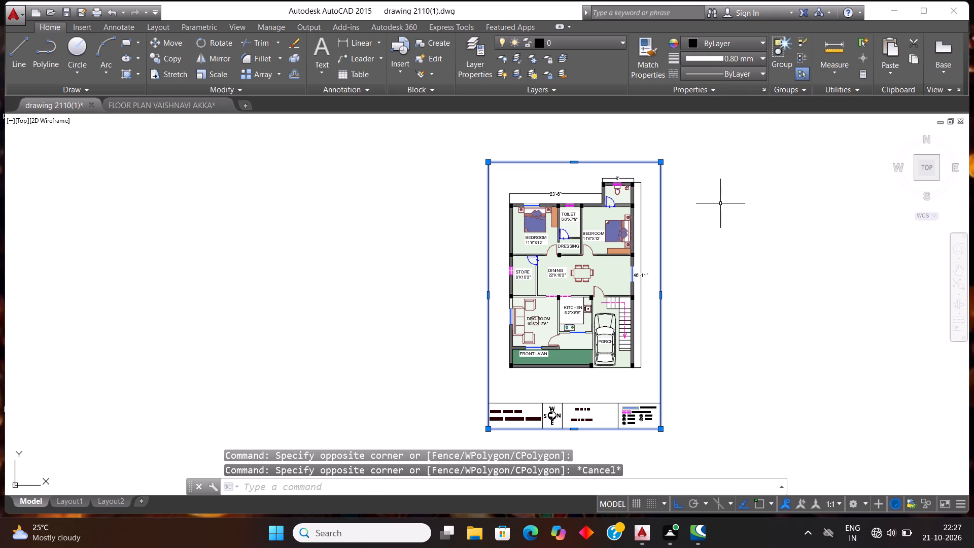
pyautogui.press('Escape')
# Examine the sheet border and the bedroom's outer wall line to compare their line properties.
pyautogui.scroll(1, 720, 203)
pyautogui.moveTo(689, 215); pyautogui.dragTo(684, 222)
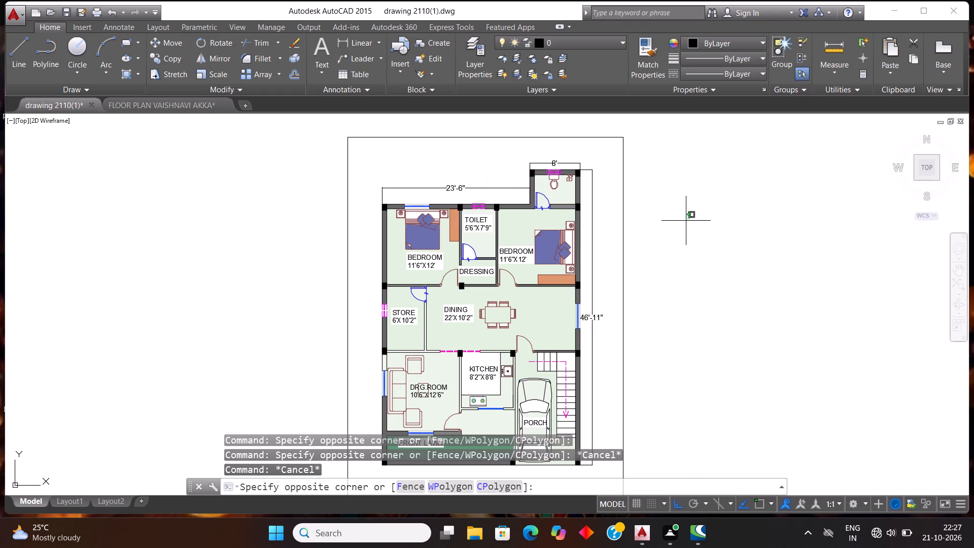
pyautogui.moveTo(684, 222); pyautogui.dragTo(677, 226)
pyautogui.click(605, 253)
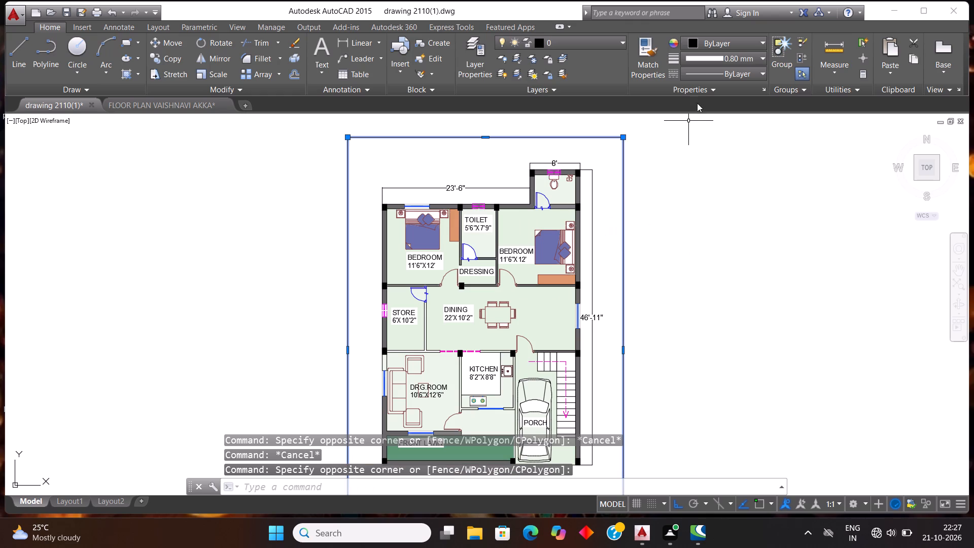
pyautogui.press('Escape')
pyautogui.click(612, 214)
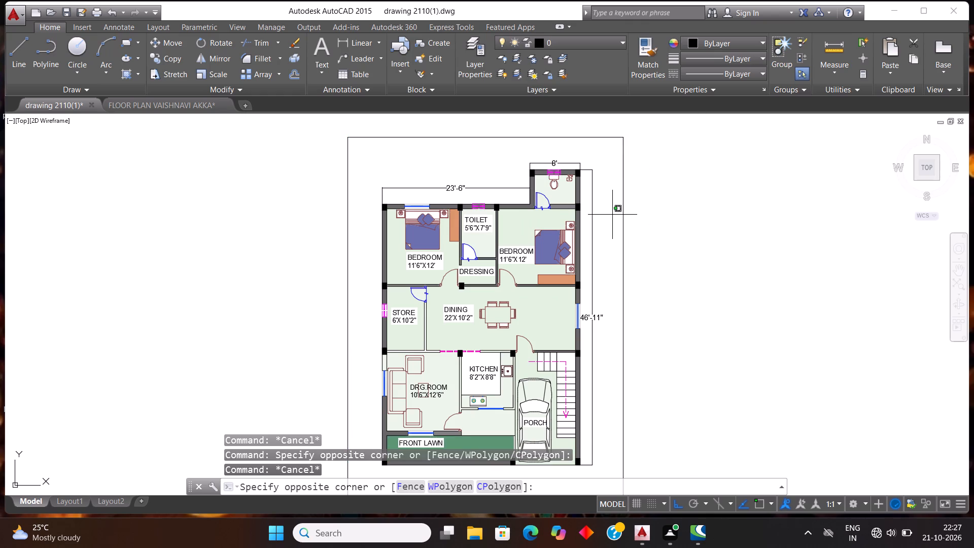
pyautogui.click(587, 254)
pyautogui.press('Escape')
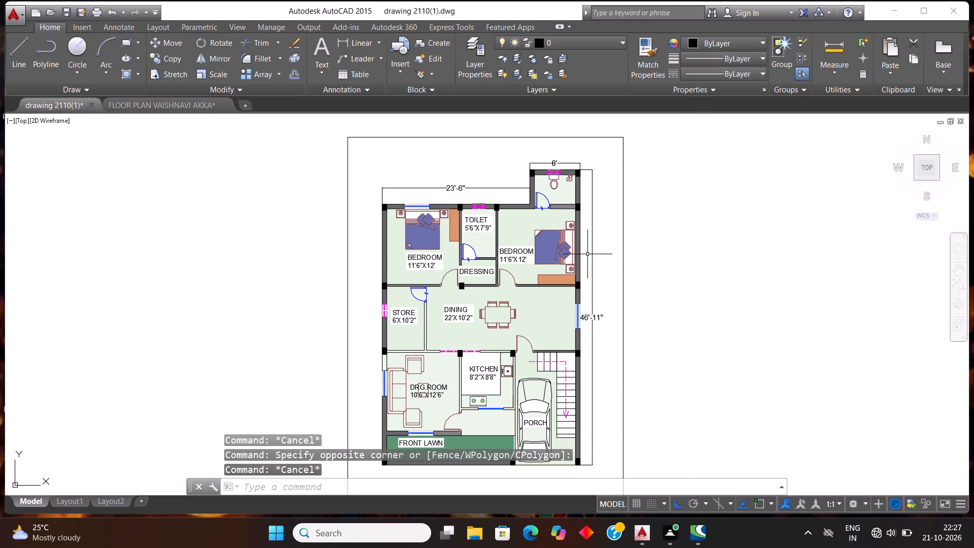
pyautogui.click(494, 193)
pyautogui.click(488, 174)
pyautogui.press('Escape')
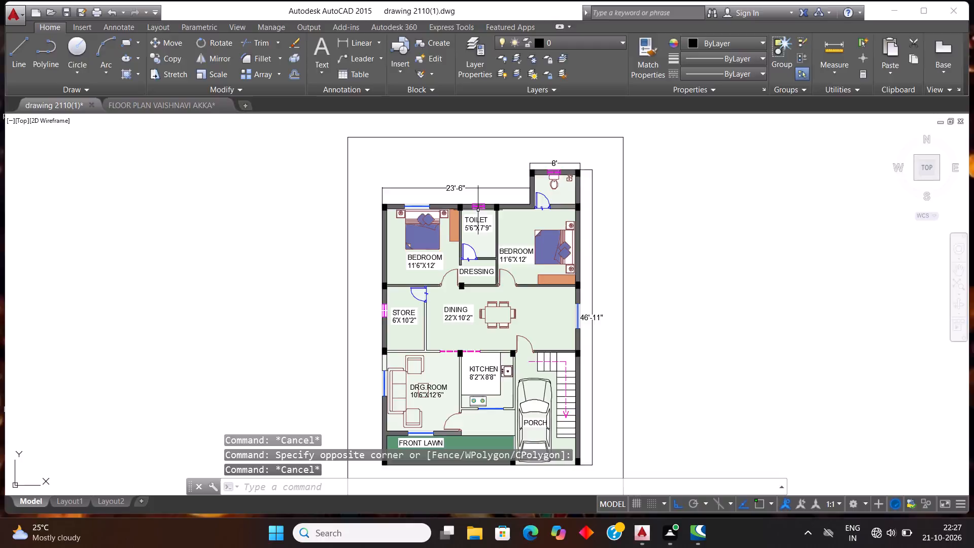
pyautogui.scroll(4, 469, 225)
pyautogui.scroll(-2, 439, 205)
pyautogui.scroll(1, 361, 155)
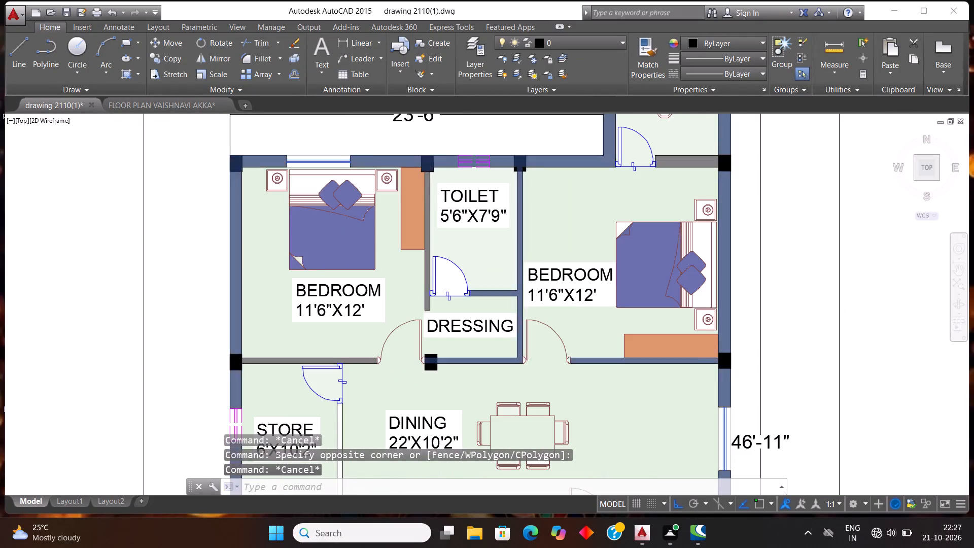
pyautogui.scroll(1, 352, 152)
pyautogui.scroll(1, 132, 165)
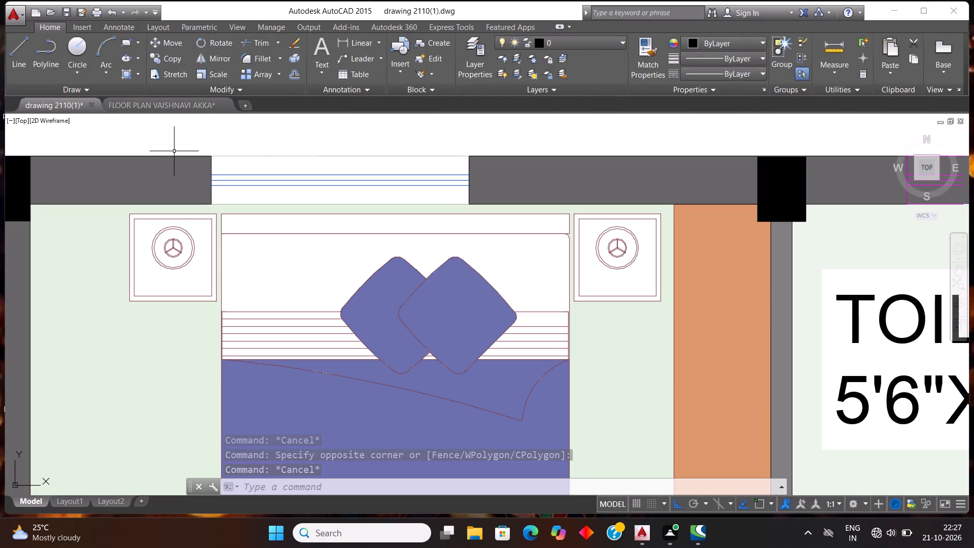
pyautogui.click(177, 156)
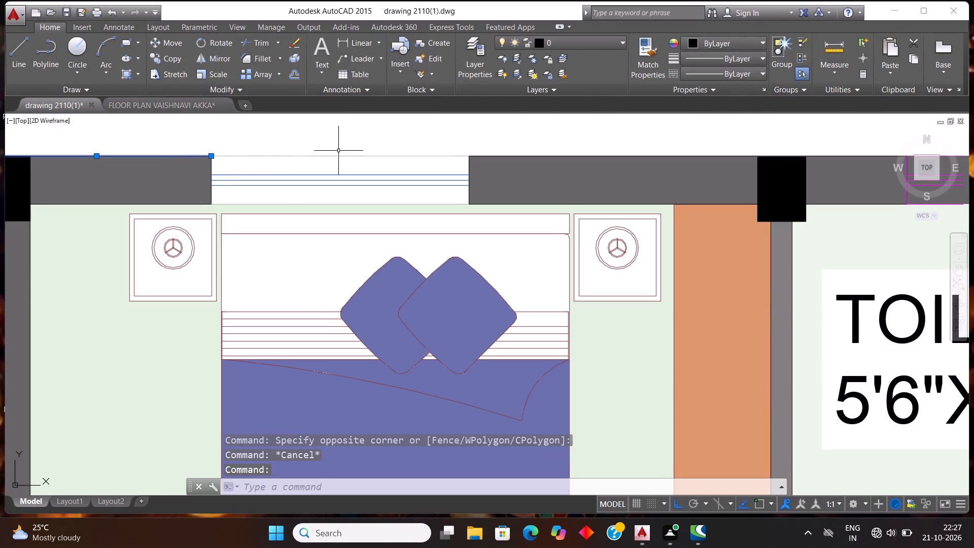
pyautogui.press('Escape')
pyautogui.scroll(-3, 367, 190)
pyautogui.scroll(-2, 430, 193)
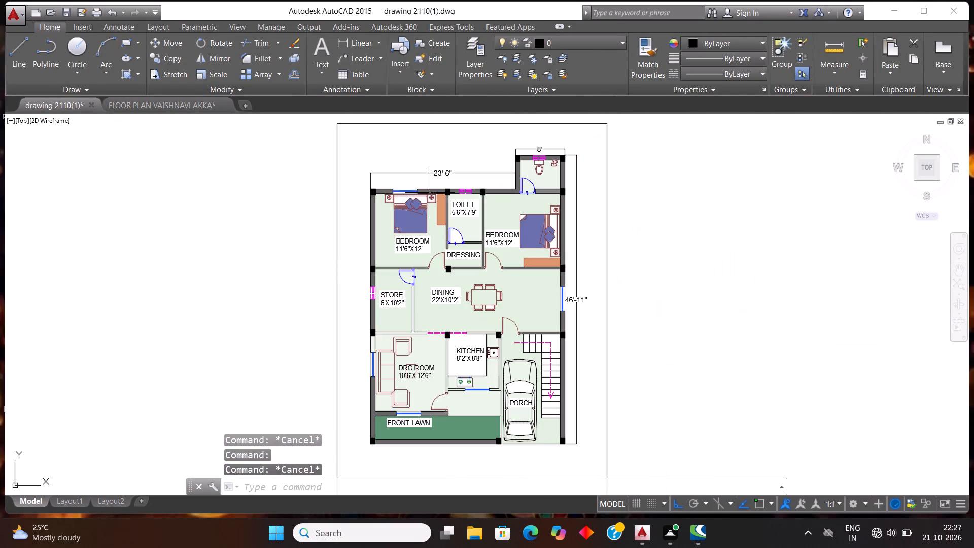
pyautogui.scroll(3, 446, 324)
pyautogui.scroll(-4, 428, 325)
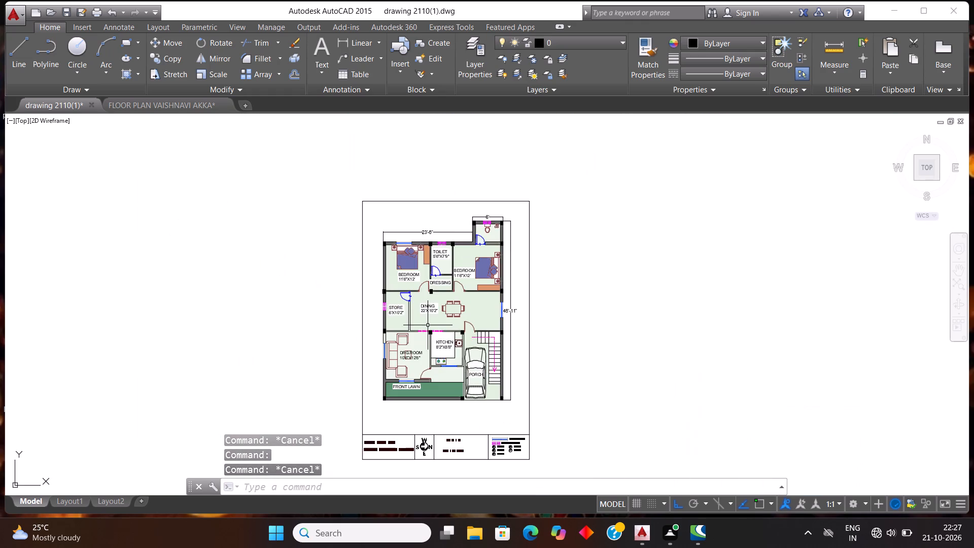
# Set the lineweight of the outer sheet border rectangle to 2.00 mm.
pyautogui.scroll(1, 422, 276)
pyautogui.click(433, 153)
pyautogui.click(433, 172)
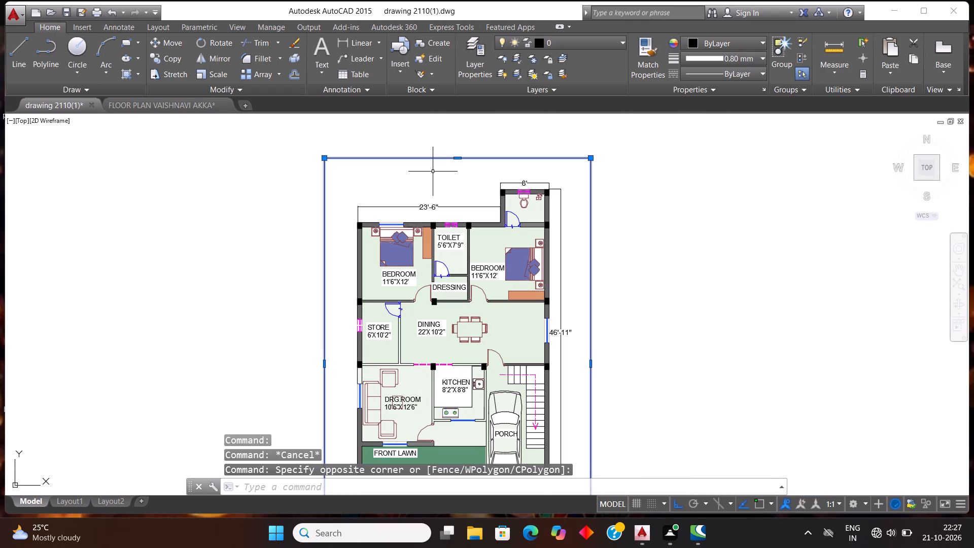
pyautogui.click(737, 56)
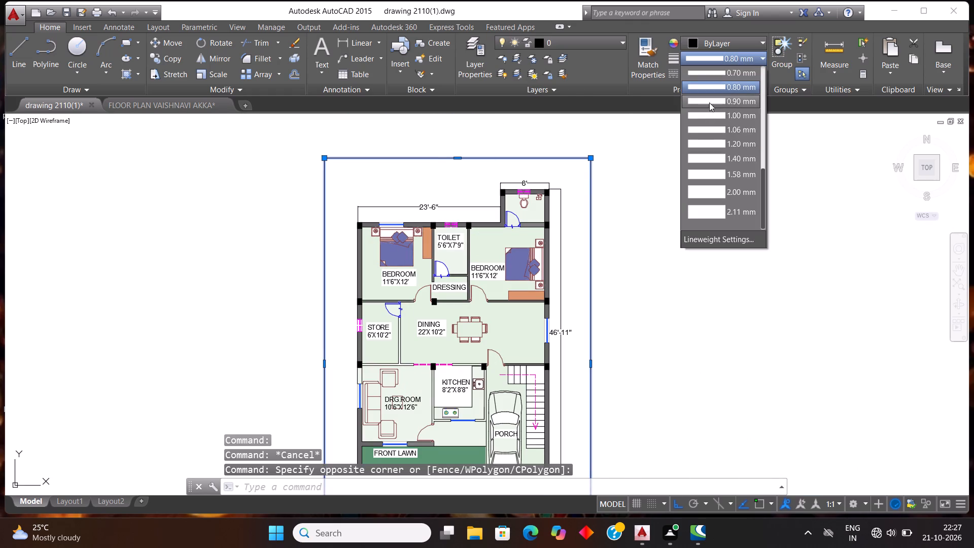
pyautogui.scroll(-5, 708, 180)
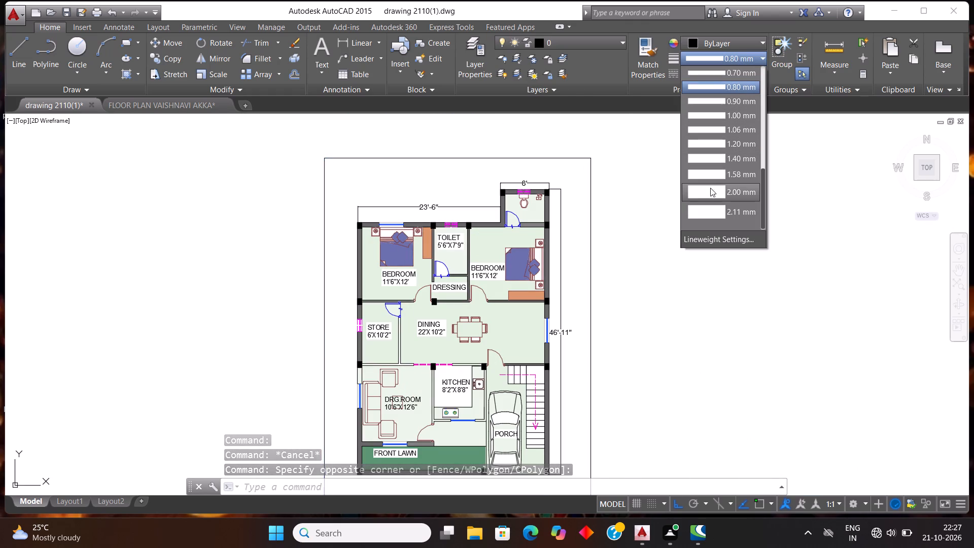
pyautogui.click(711, 194)
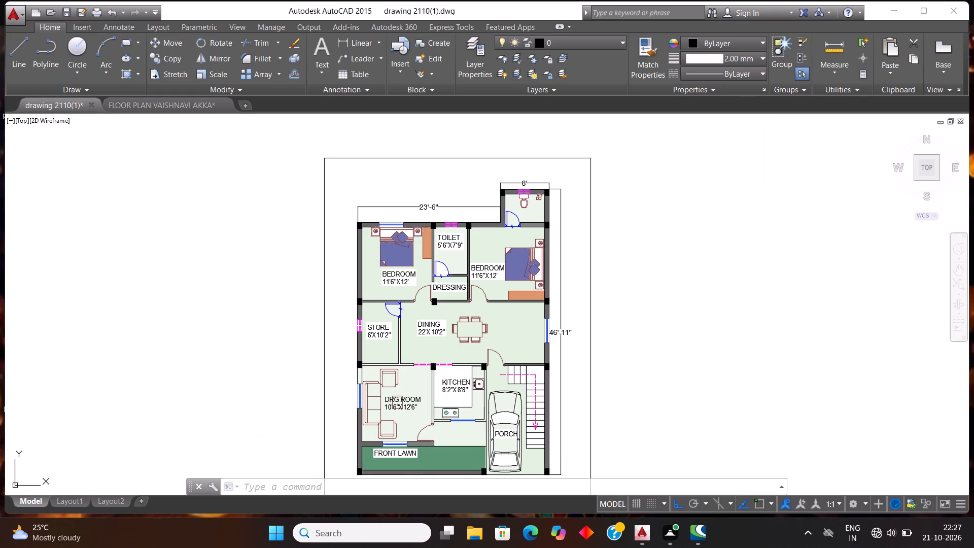
pyautogui.click(700, 198)
pyautogui.press('Escape')
pyautogui.press('Escape')
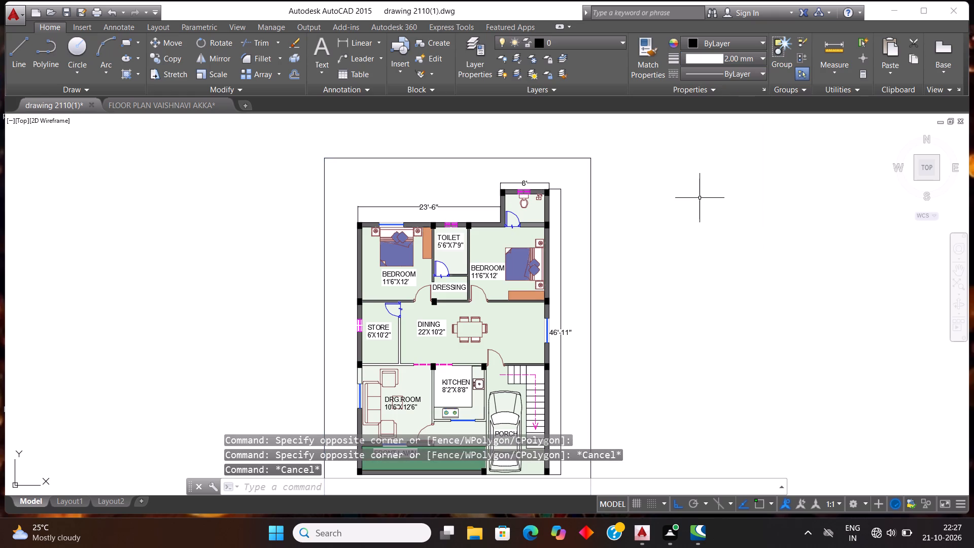
# Examine the lineweight choices and lineweight settings for the outer sheet border rectangle.
pyautogui.scroll(-2, 659, 182)
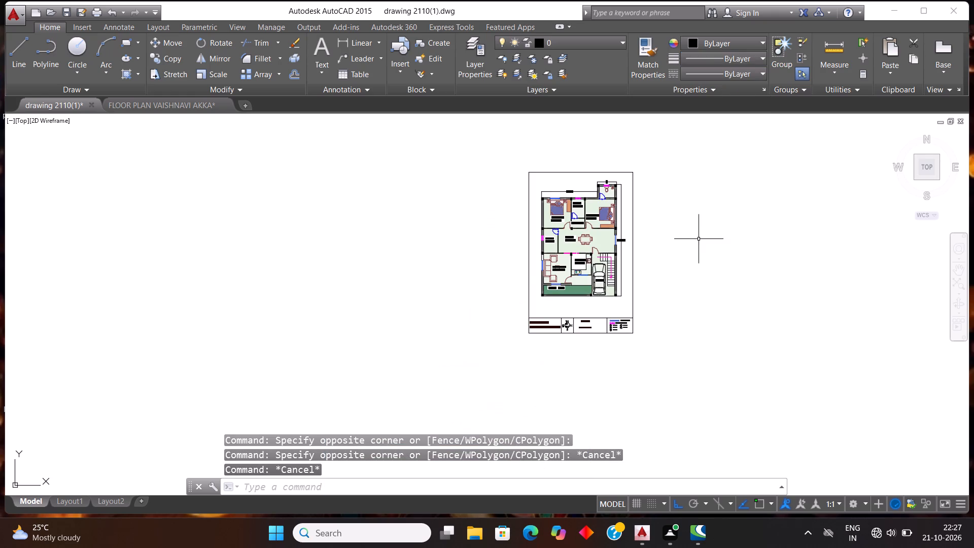
pyautogui.scroll(1, 699, 239)
pyautogui.scroll(4, 584, 395)
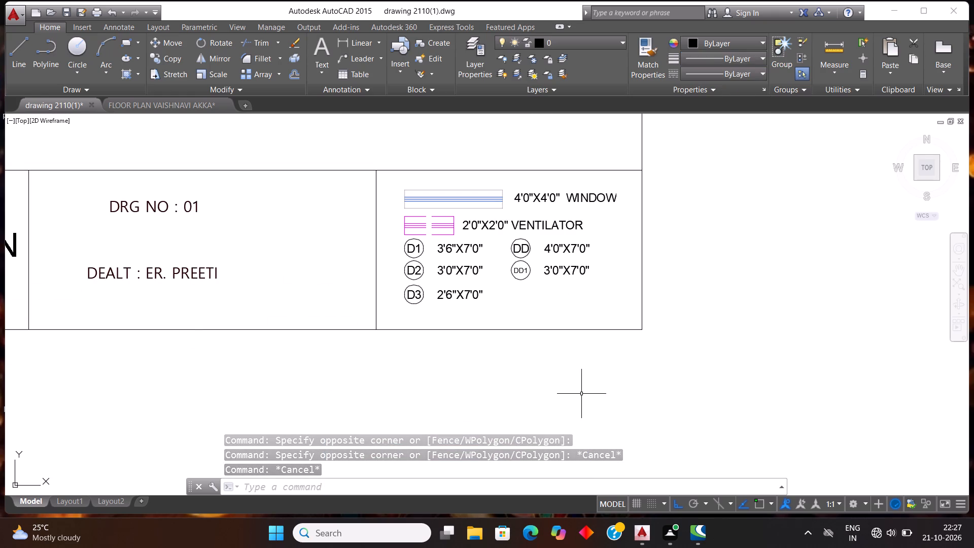
pyautogui.scroll(-1, 585, 384)
pyautogui.moveTo(685, 383); pyautogui.dragTo(676, 374)
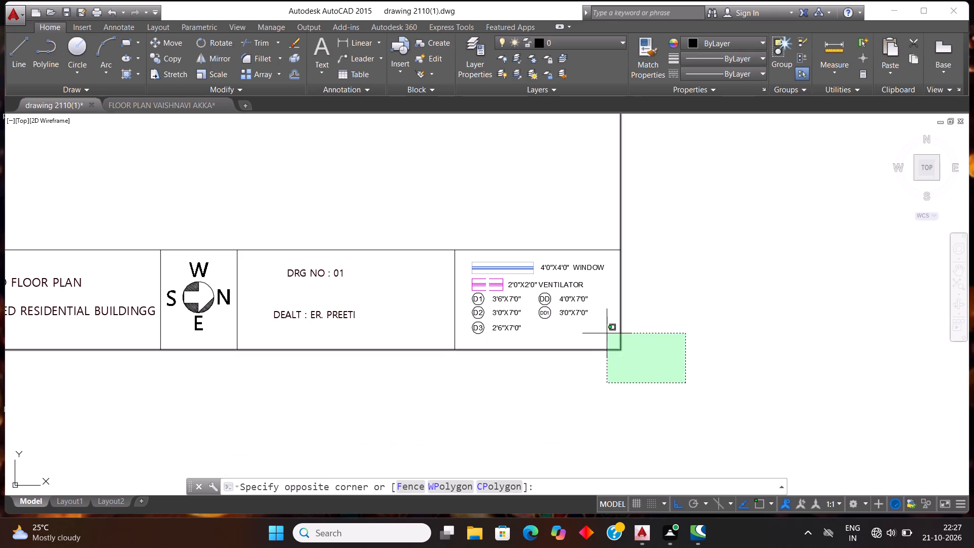
pyautogui.click(607, 333)
pyautogui.click(723, 53)
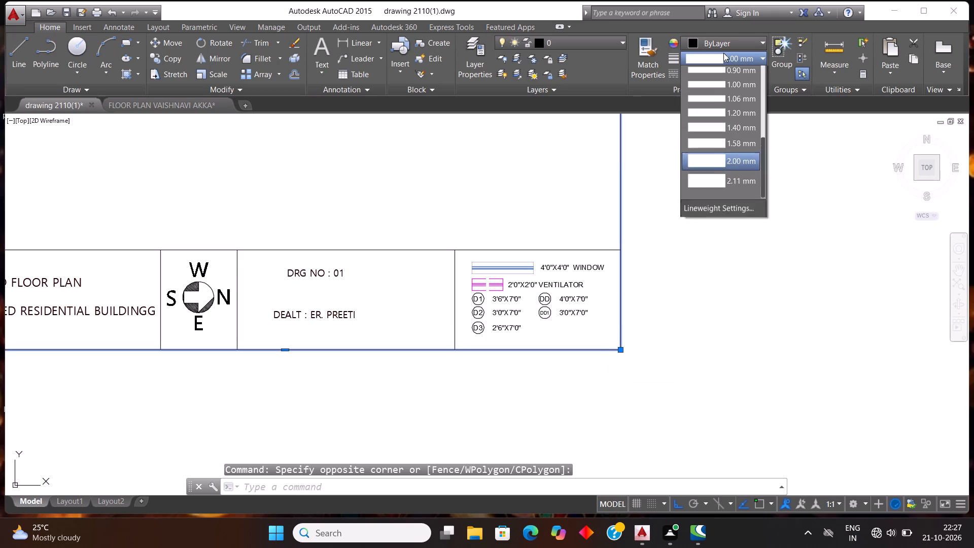
pyautogui.scroll(-5, 704, 149)
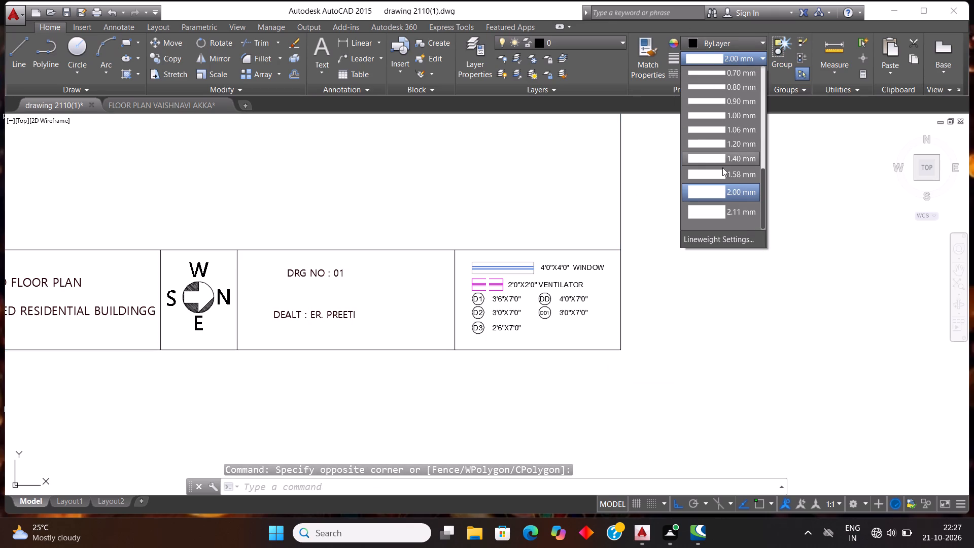
pyautogui.scroll(-3, 727, 173)
pyautogui.click(755, 241)
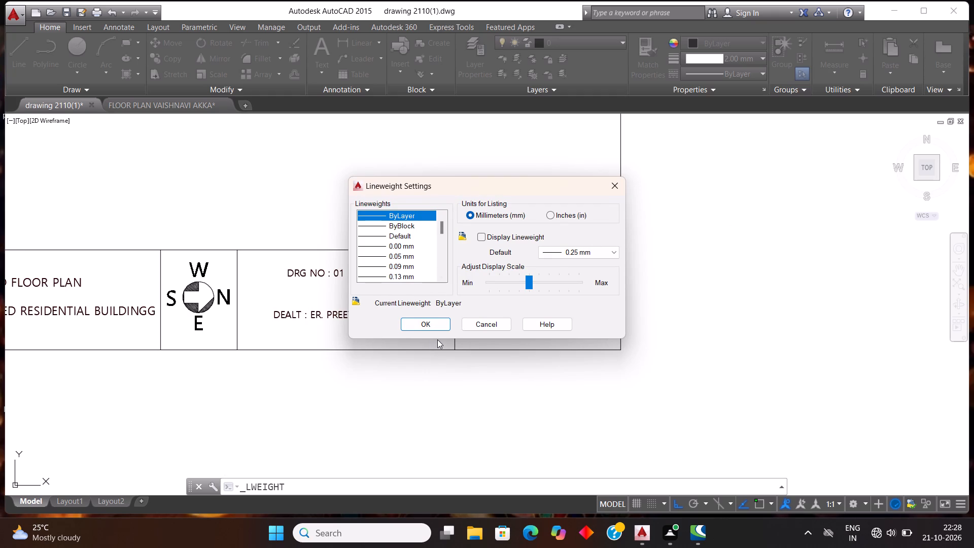
pyautogui.click(464, 327)
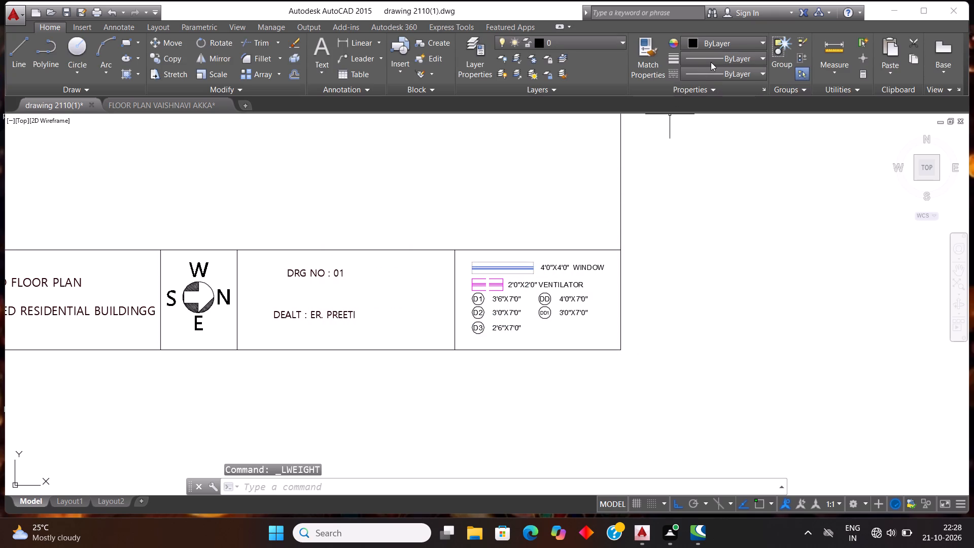
# Offset the sheet border rectangle outward by 9" to form a double border around the plan and title strip.
pyautogui.scroll(-4, 580, 308)
pyautogui.scroll(1, 585, 297)
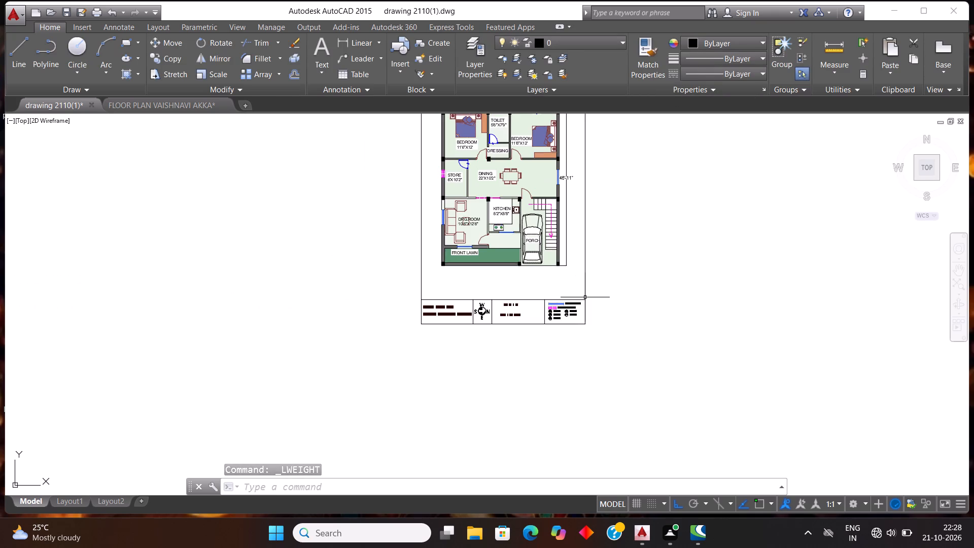
pyautogui.write('OFF')
pyautogui.press('Return')
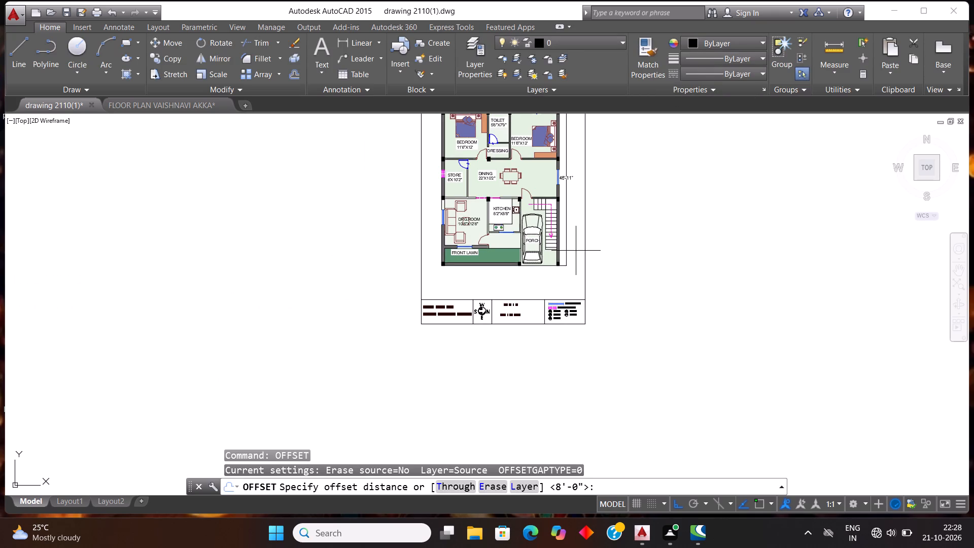
pyautogui.write('9"')
pyautogui.press('Return')
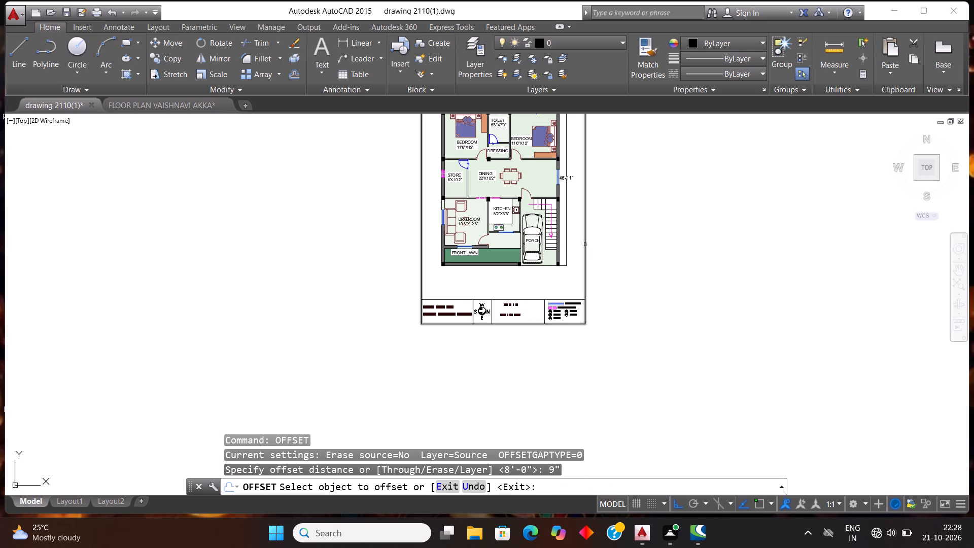
pyautogui.click(585, 245)
pyautogui.click(639, 328)
pyautogui.scroll(-1, 576, 401)
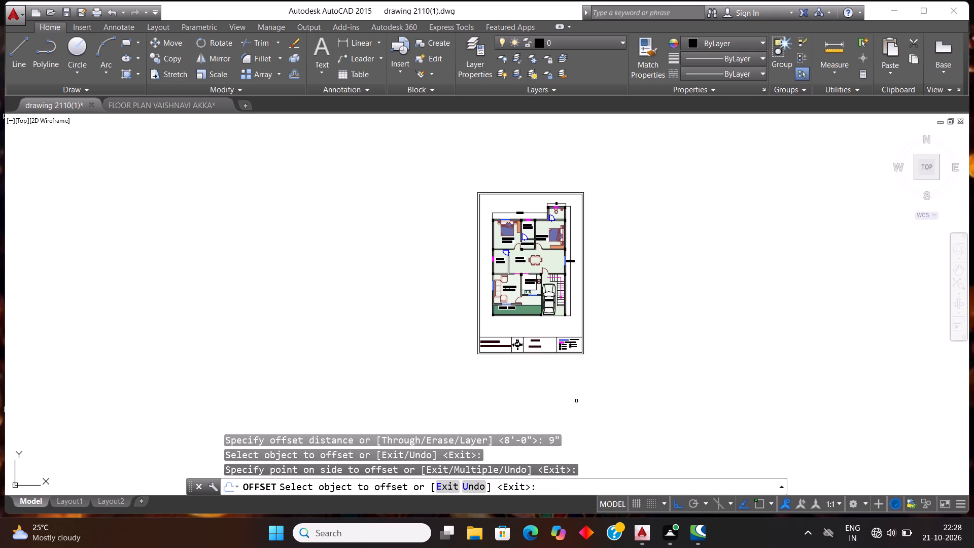
pyautogui.scroll(1, 608, 362)
pyautogui.scroll(2, 483, 353)
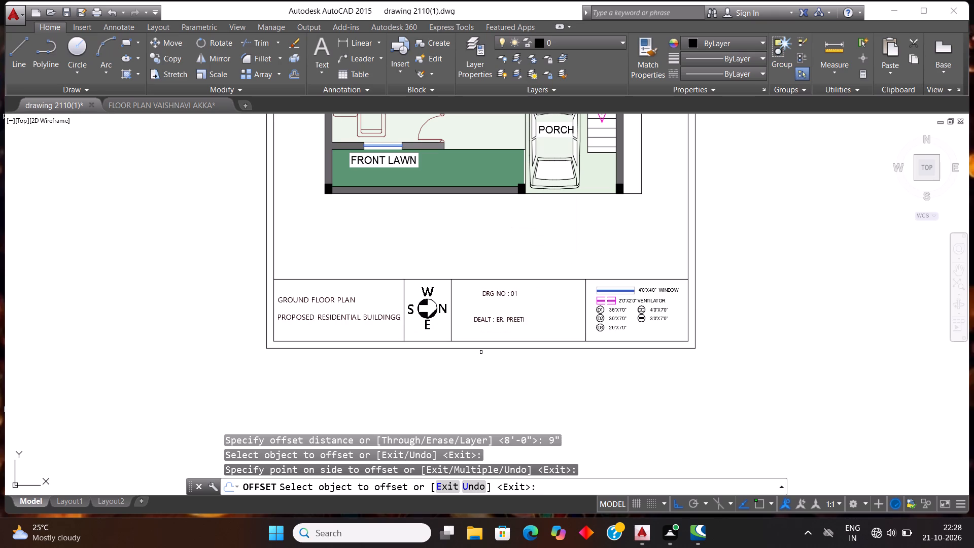
pyautogui.press('Escape')
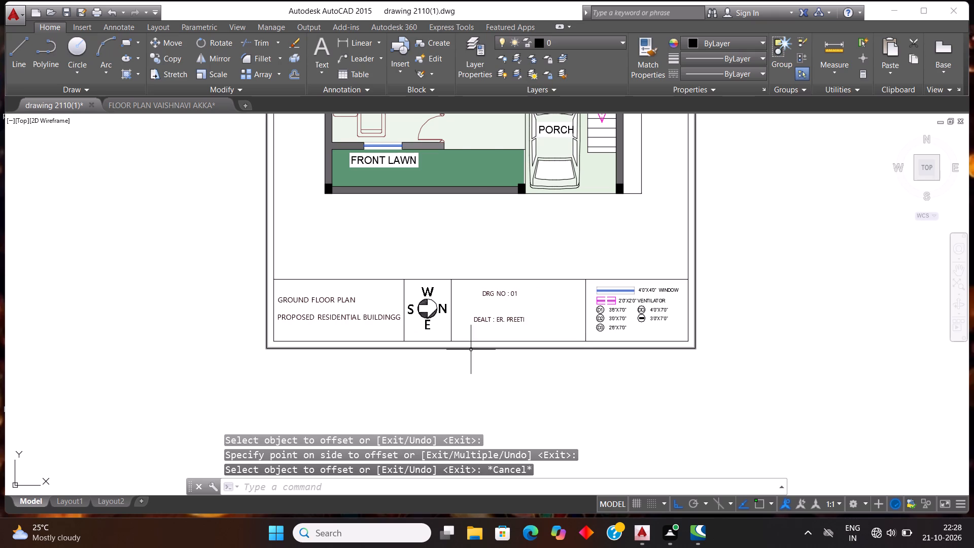
# Examine the double sheet border together with the floor plan and the title strip.
pyautogui.scroll(-2, 471, 350)
pyautogui.scroll(1, 471, 350)
pyautogui.scroll(-1, 471, 350)
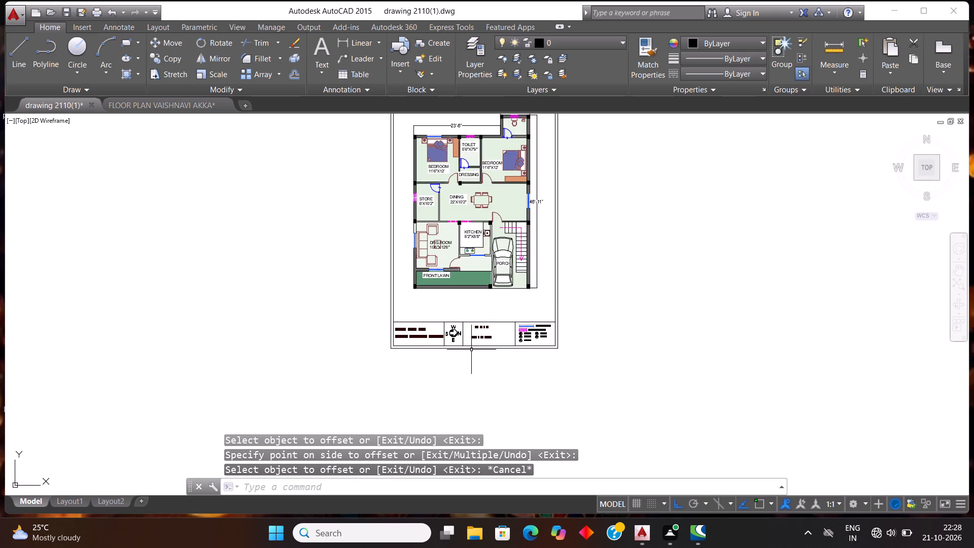
pyautogui.scroll(-1, 471, 350)
pyautogui.scroll(3, 480, 311)
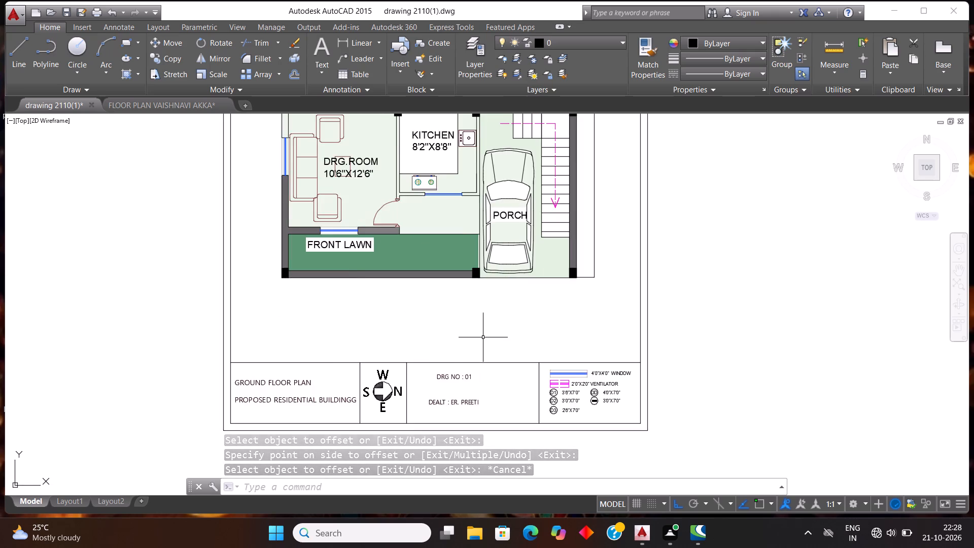
pyautogui.scroll(-1, 483, 337)
pyautogui.scroll(-2, 483, 285)
pyautogui.scroll(1, 490, 248)
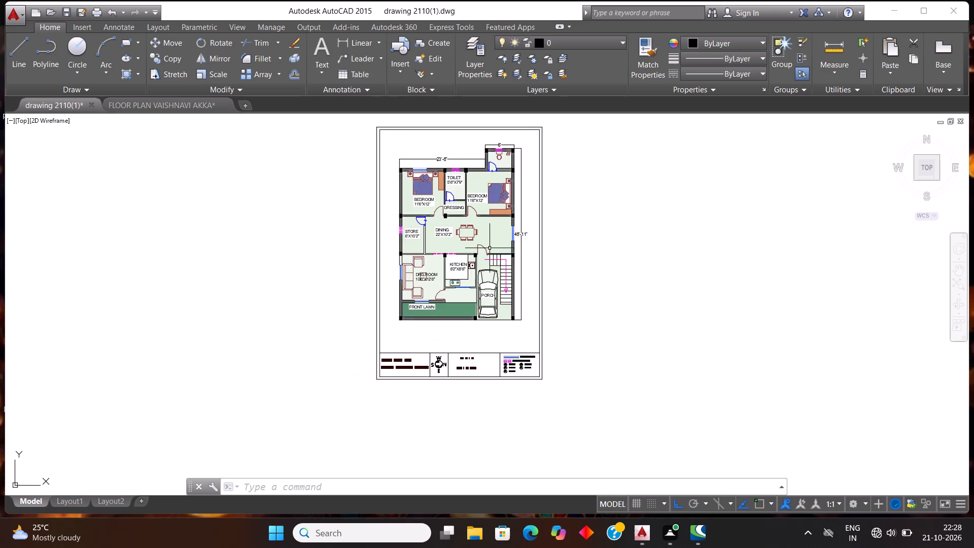
pyautogui.scroll(1, 490, 254)
pyautogui.scroll(-2, 490, 256)
pyautogui.scroll(2, 575, 240)
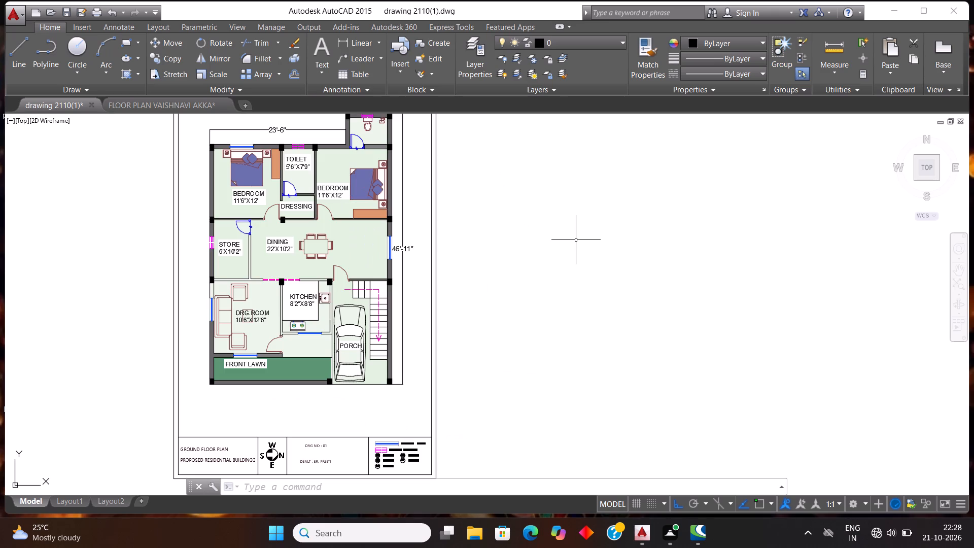
pyautogui.scroll(-1, 576, 240)
pyautogui.scroll(1, 520, 227)
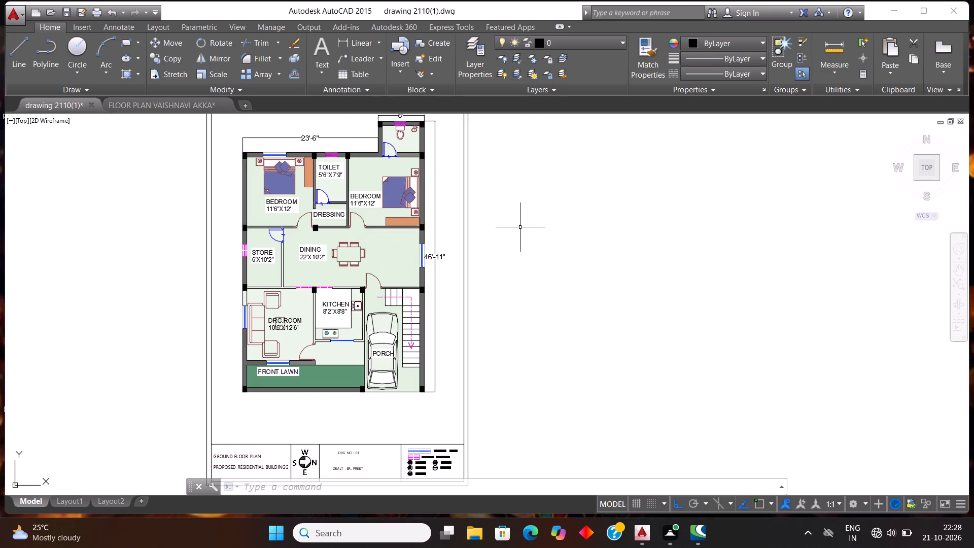
pyautogui.scroll(-1, 529, 288)
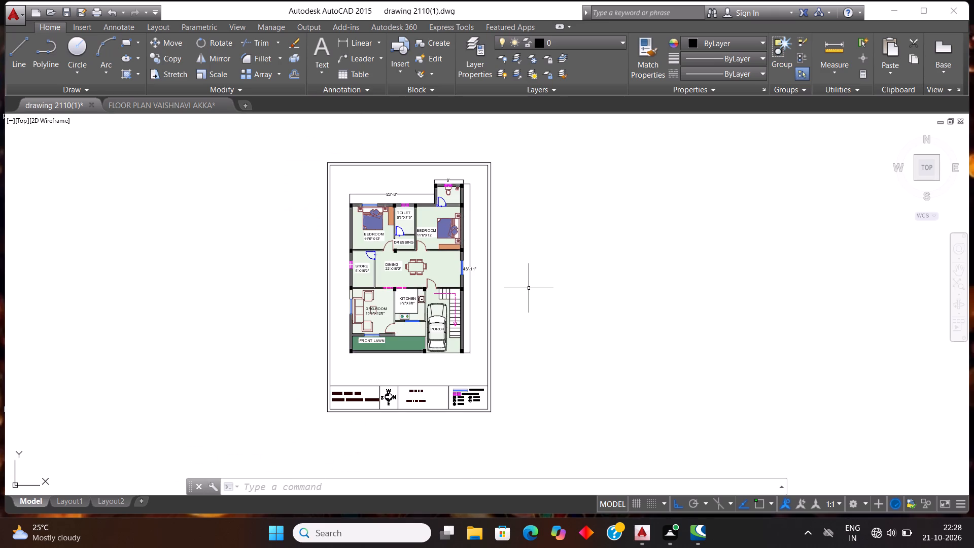
# Draw a small freehand rectangle in the empty space to the right of the sheet border, level with the staircase.
pyautogui.press('Escape')
pyautogui.press('Escape')
pyautogui.write('REC')
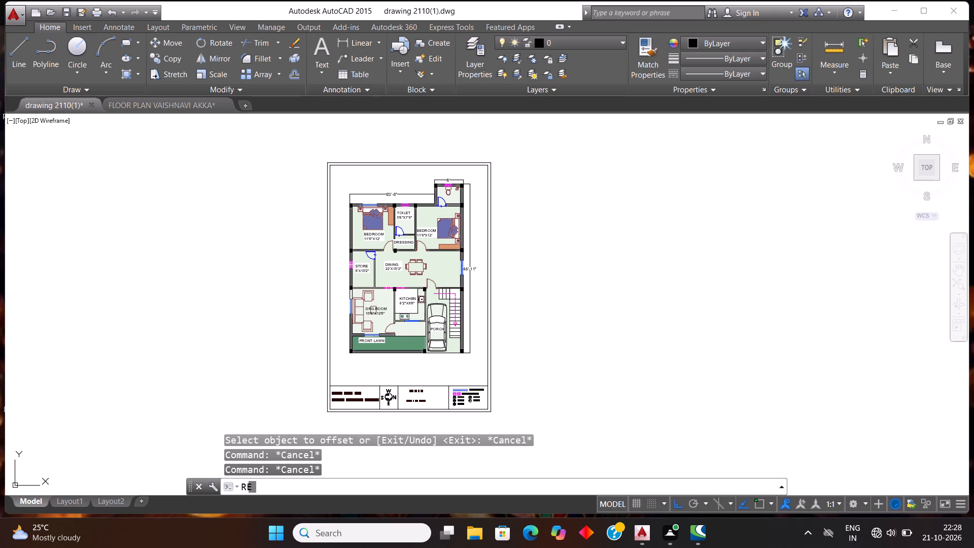
pyautogui.press('Return')
pyautogui.click(532, 276)
pyautogui.click(560, 292)
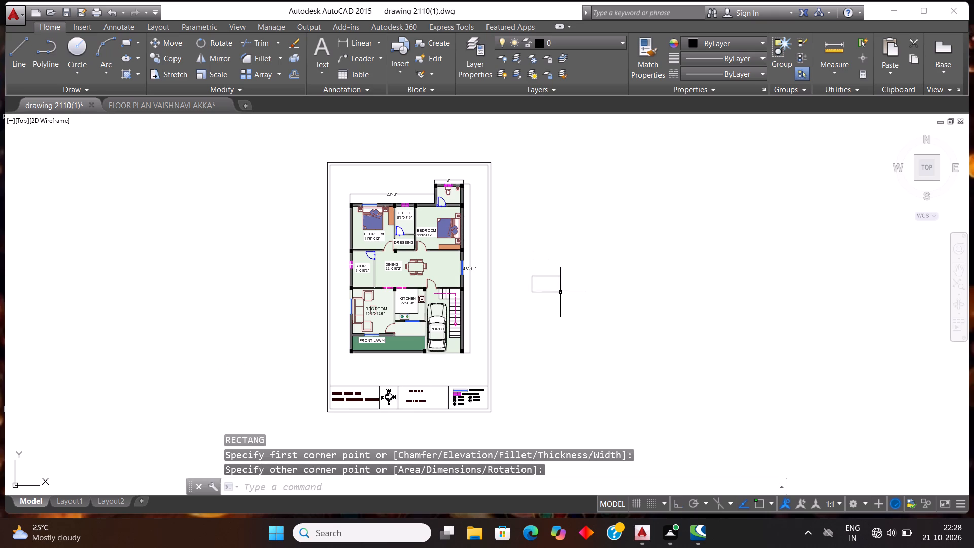
pyautogui.press('Escape')
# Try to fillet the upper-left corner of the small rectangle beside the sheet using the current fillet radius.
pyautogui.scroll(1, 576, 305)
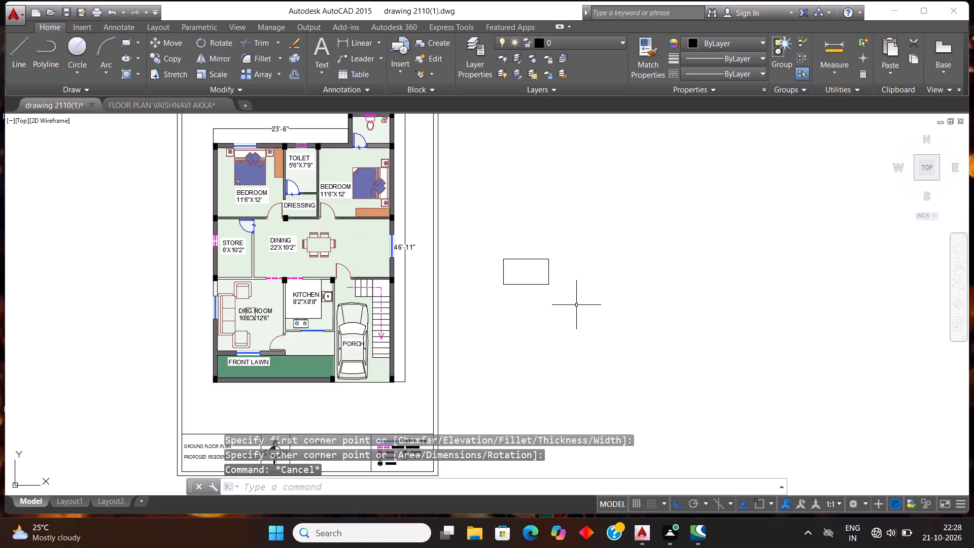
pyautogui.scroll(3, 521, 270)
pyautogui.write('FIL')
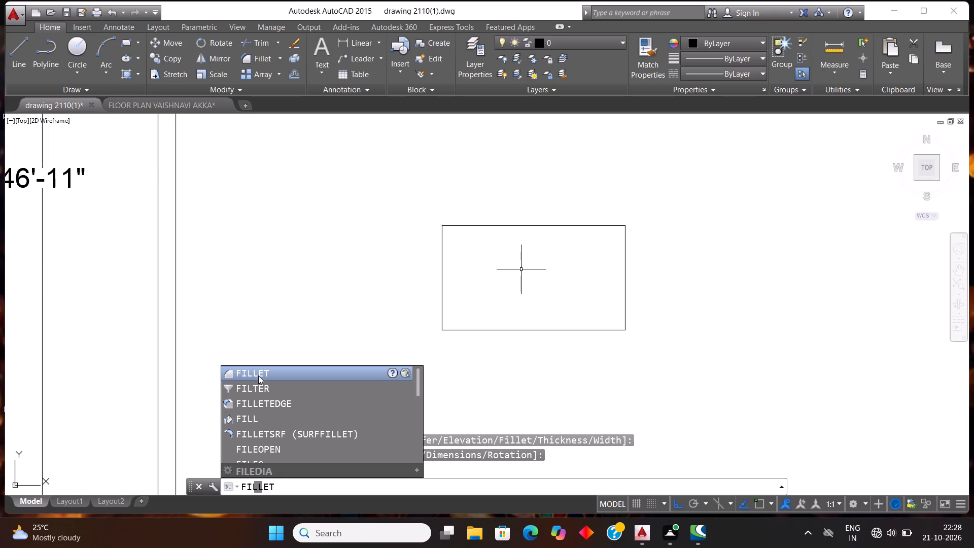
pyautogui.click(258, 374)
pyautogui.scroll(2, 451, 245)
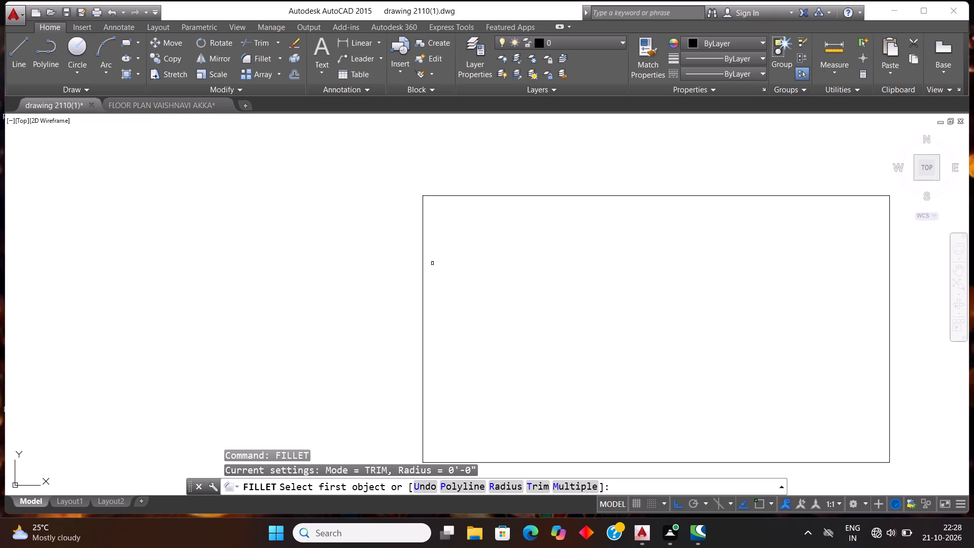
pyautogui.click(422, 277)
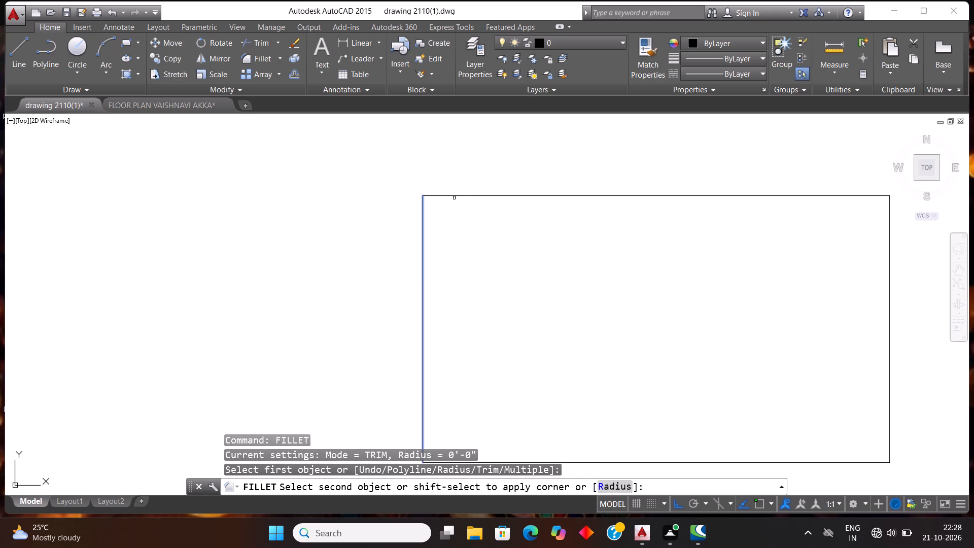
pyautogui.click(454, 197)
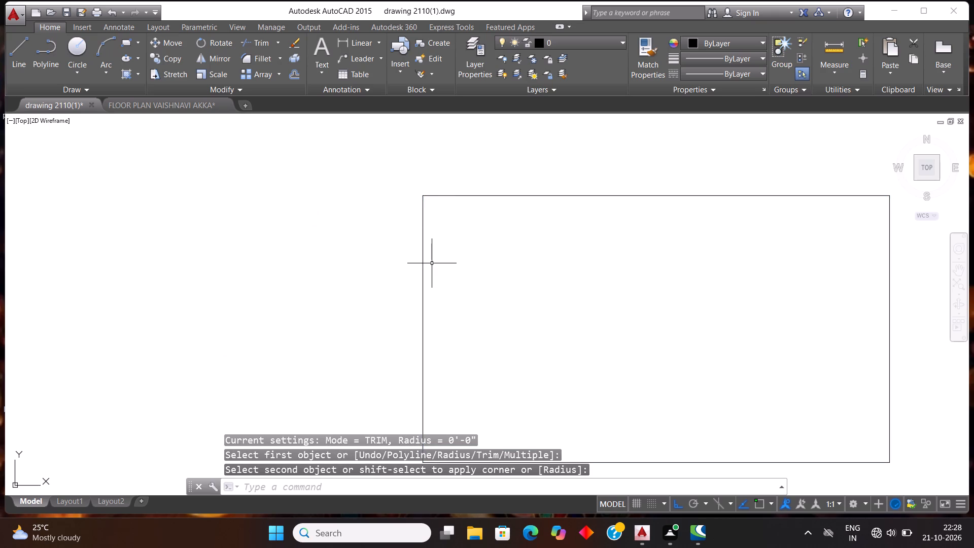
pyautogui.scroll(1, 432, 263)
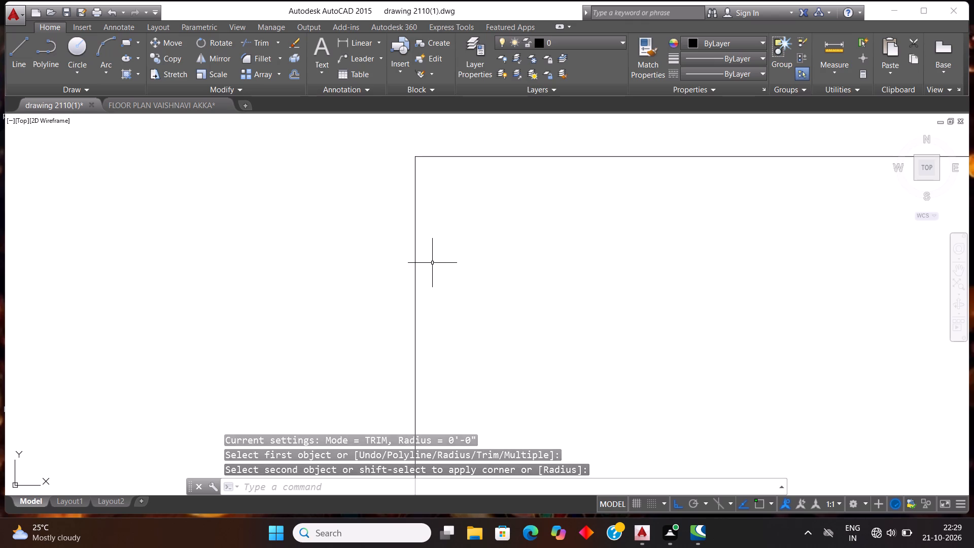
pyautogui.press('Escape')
# Fillet the upper-left corner of the small rectangle beside the sheet with a 5" radius.
pyautogui.write('FILL')
pyautogui.click(261, 390)
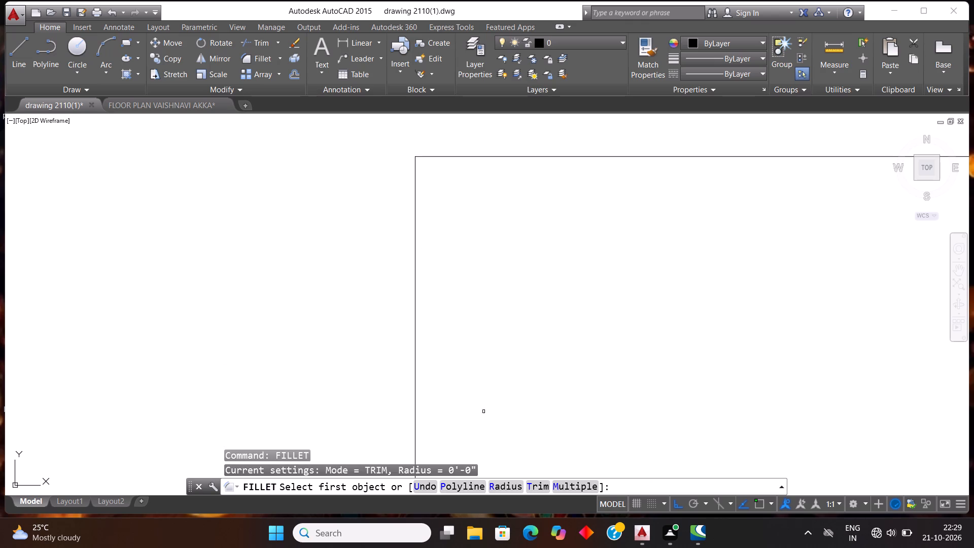
pyautogui.click(517, 487)
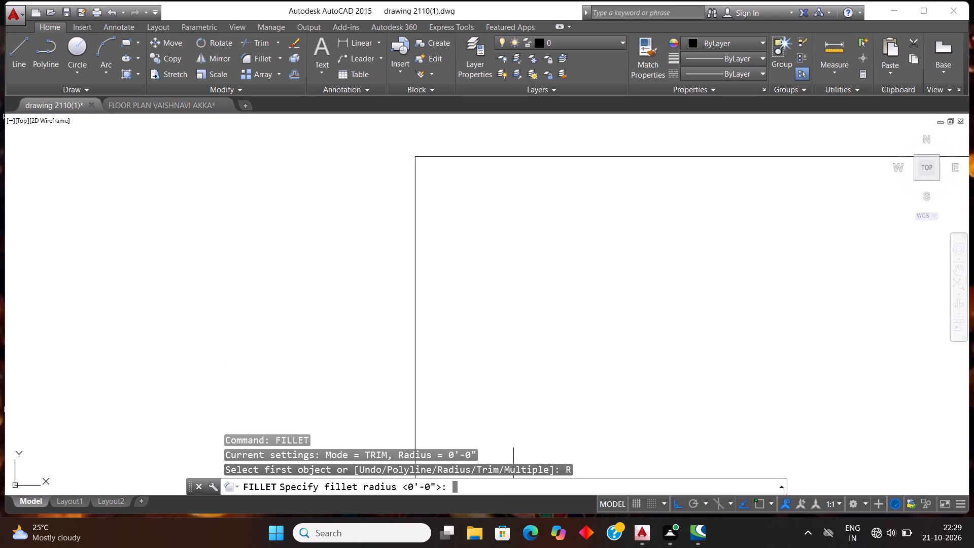
pyautogui.press('5')
pyautogui.hotkey('shift', '"')
pyautogui.press('Return')
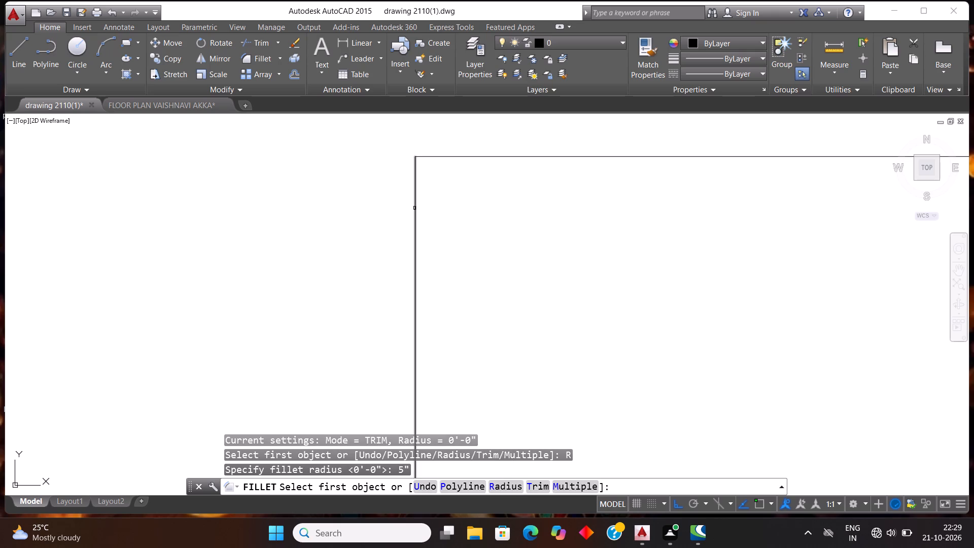
pyautogui.click(414, 208)
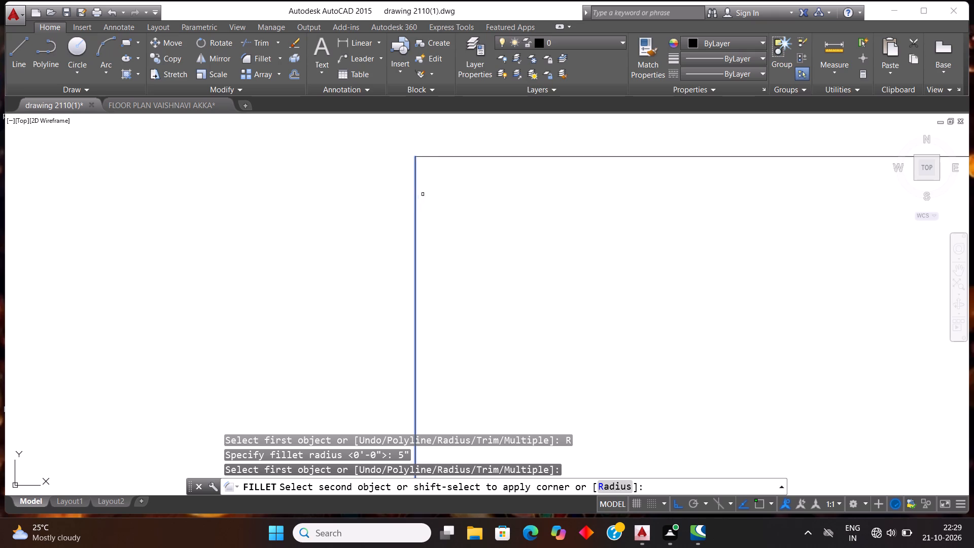
pyautogui.click(439, 156)
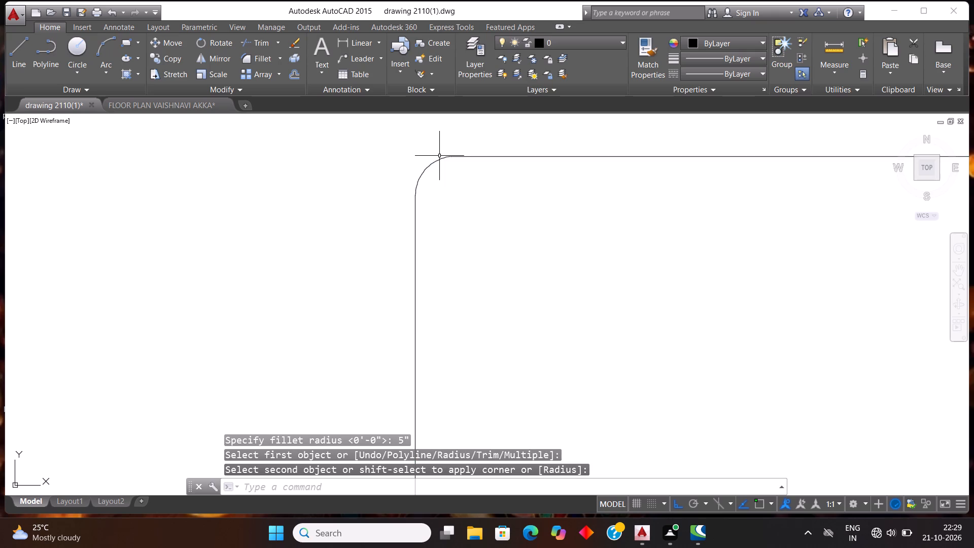
pyautogui.scroll(-4, 472, 246)
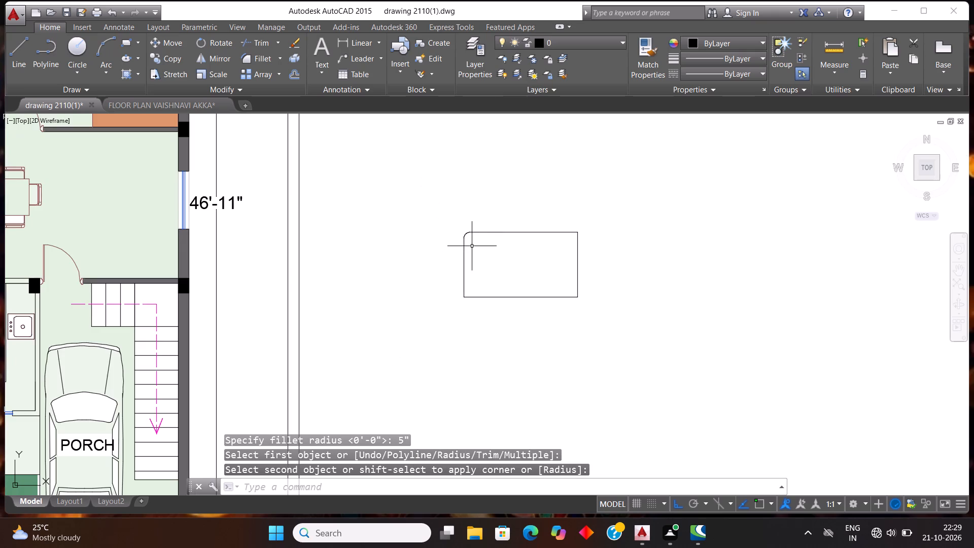
# Fillet the remaining three corners of the small rectangle beside the sheet with the same 5" radius.
pyautogui.scroll(-2, 535, 267)
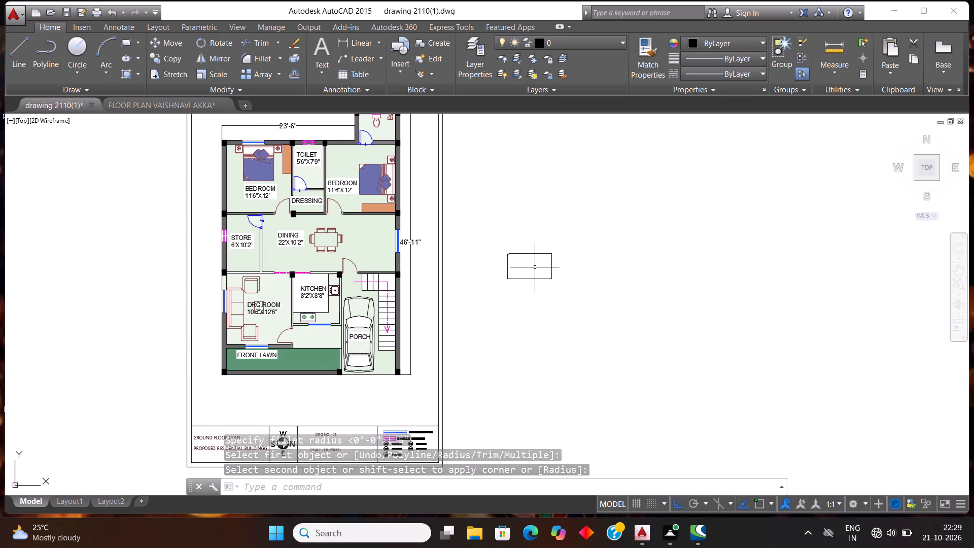
pyautogui.scroll(1, 535, 267)
pyautogui.scroll(1, 573, 238)
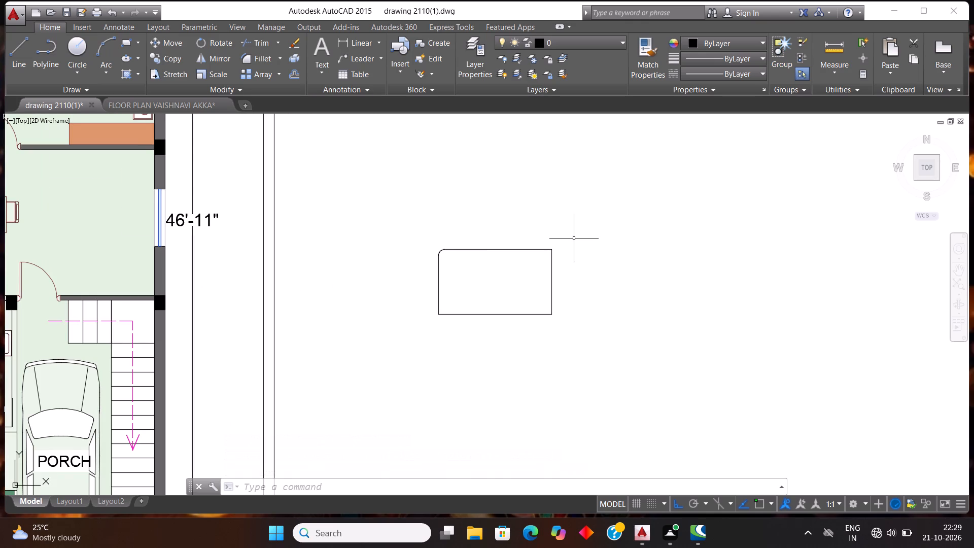
pyautogui.press('Return')
pyautogui.click(542, 250)
pyautogui.click(552, 262)
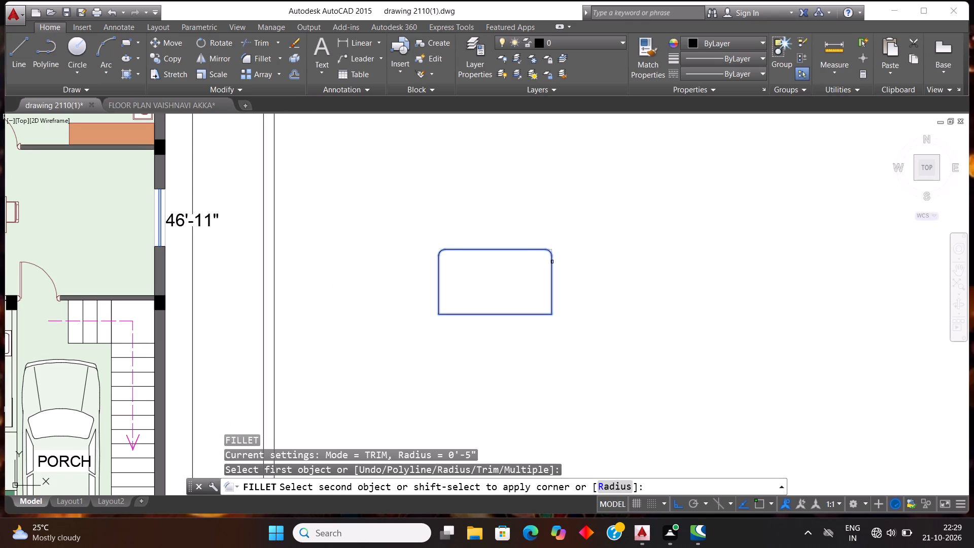
pyautogui.press('Return')
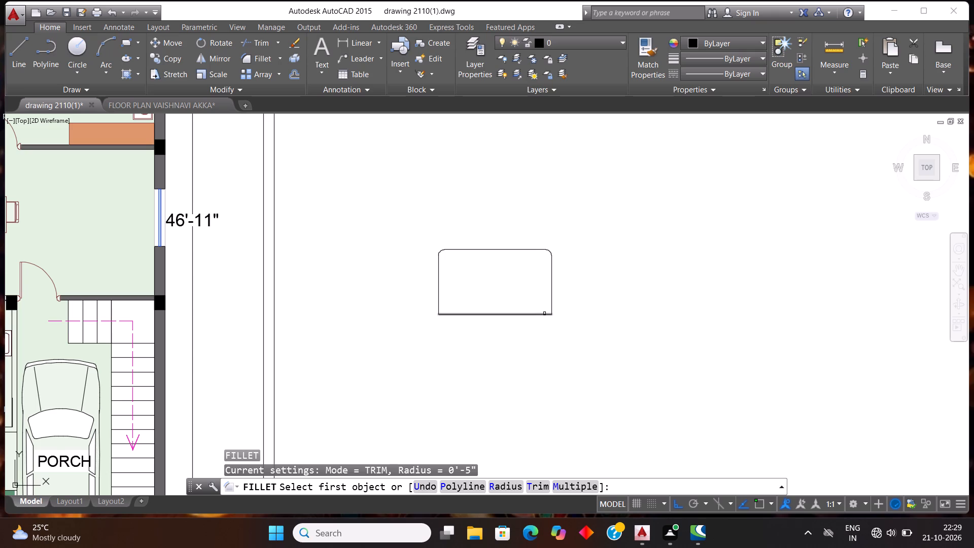
pyautogui.click(544, 314)
pyautogui.click(551, 303)
pyautogui.press('Return')
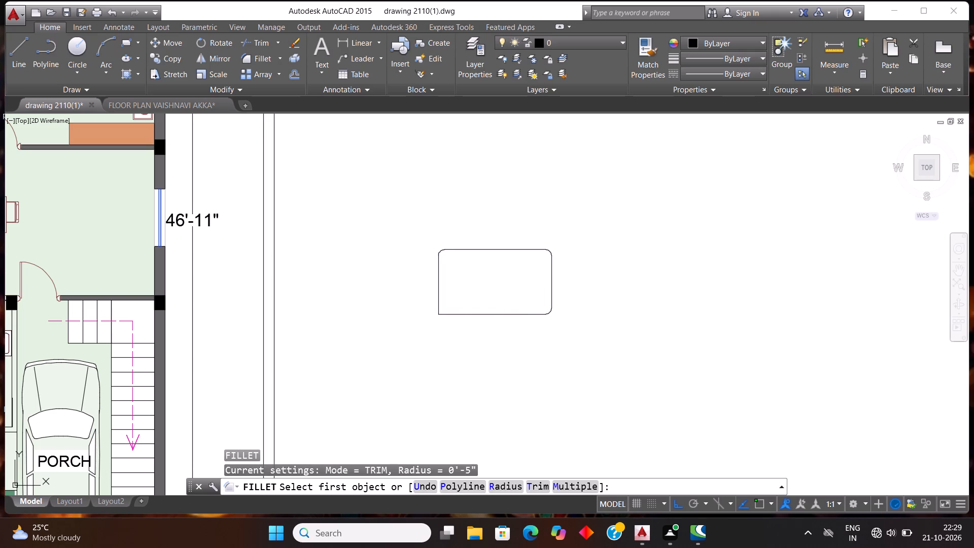
pyautogui.click(448, 313)
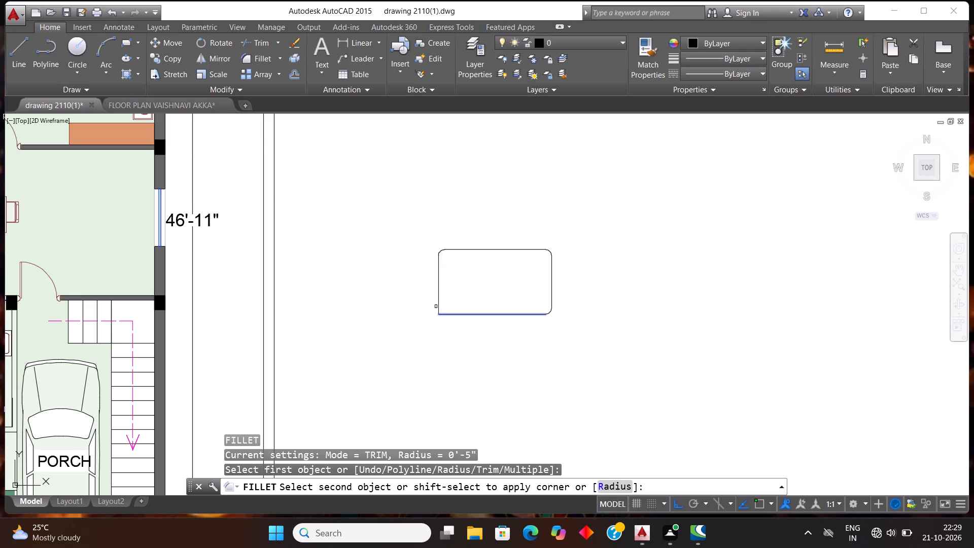
pyautogui.click(438, 304)
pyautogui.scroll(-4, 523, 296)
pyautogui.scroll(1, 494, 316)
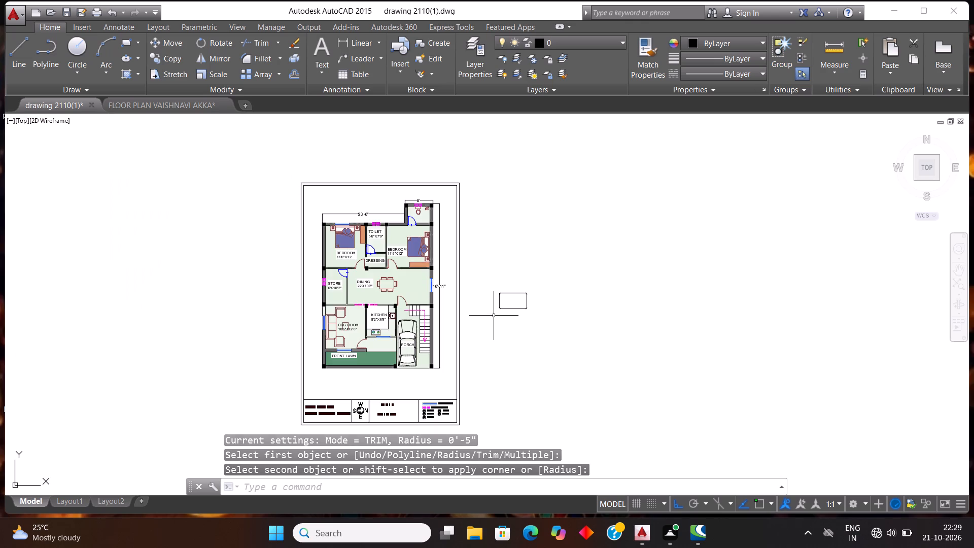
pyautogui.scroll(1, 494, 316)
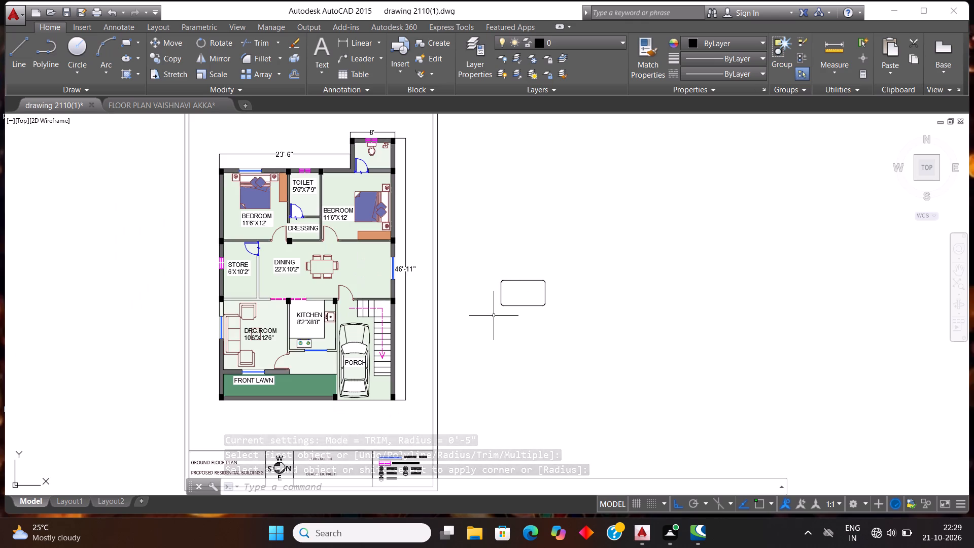
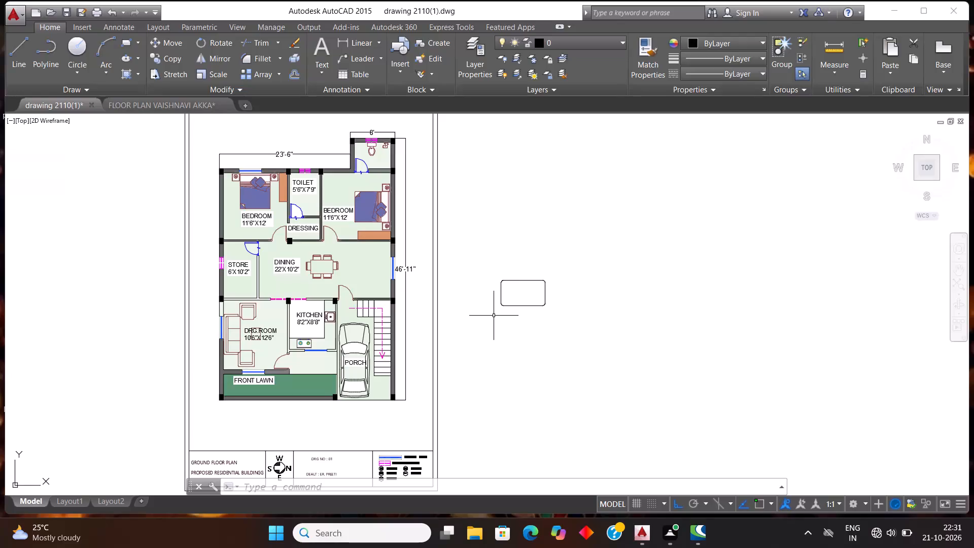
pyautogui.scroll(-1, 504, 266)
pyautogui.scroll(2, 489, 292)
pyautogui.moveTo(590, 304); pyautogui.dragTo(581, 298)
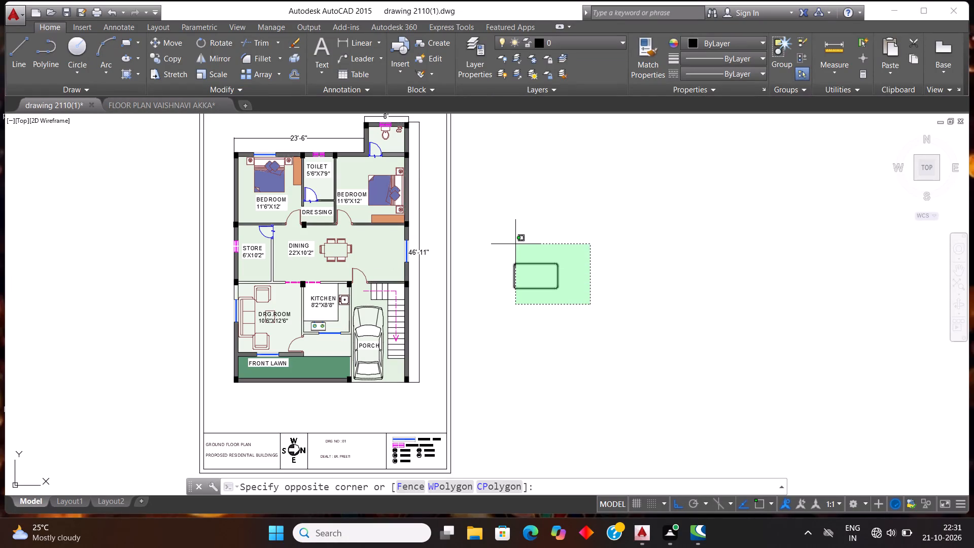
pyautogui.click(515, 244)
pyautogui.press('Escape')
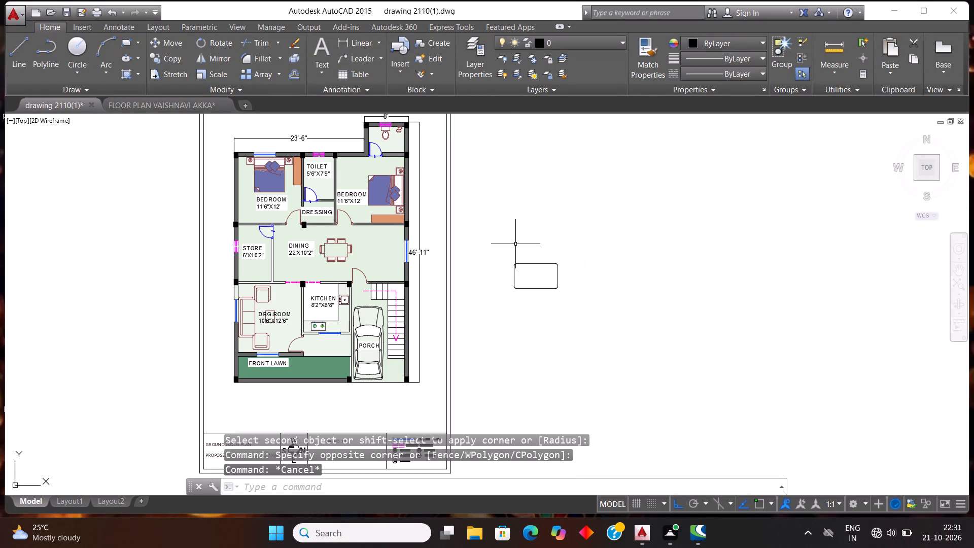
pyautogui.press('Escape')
# Draw a very small freehand rectangle in the empty space above the rounded rectangle beside the sheet.
pyautogui.scroll(1, 501, 308)
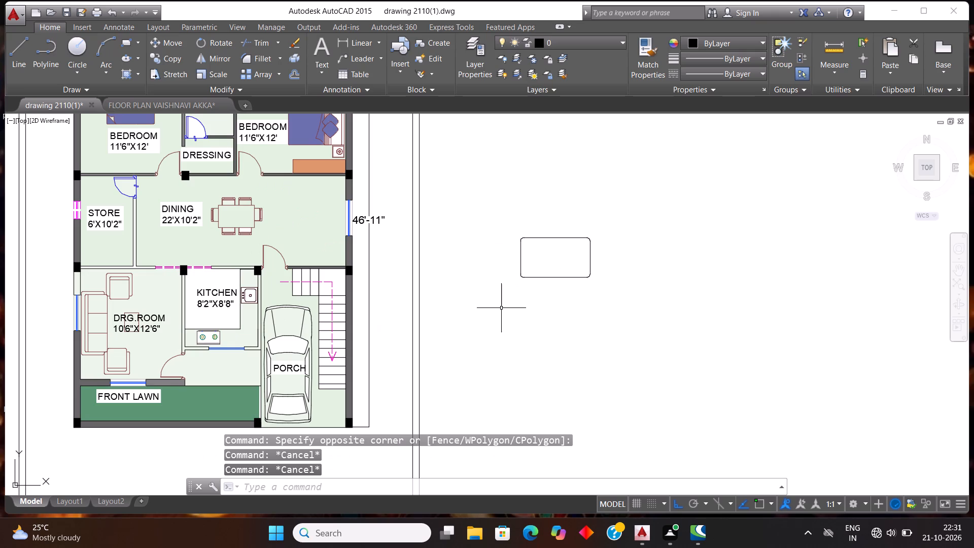
pyautogui.write('REC')
pyautogui.press('Return')
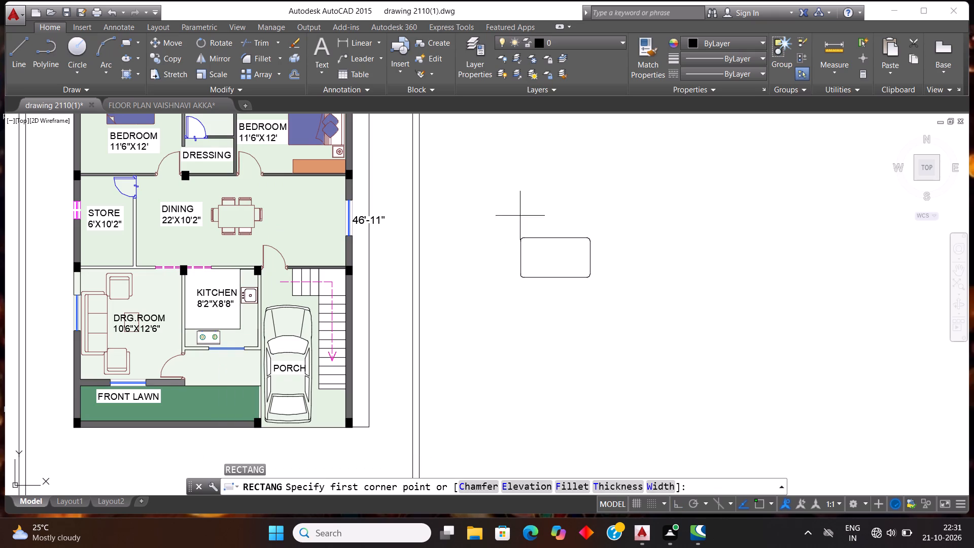
pyautogui.click(516, 167)
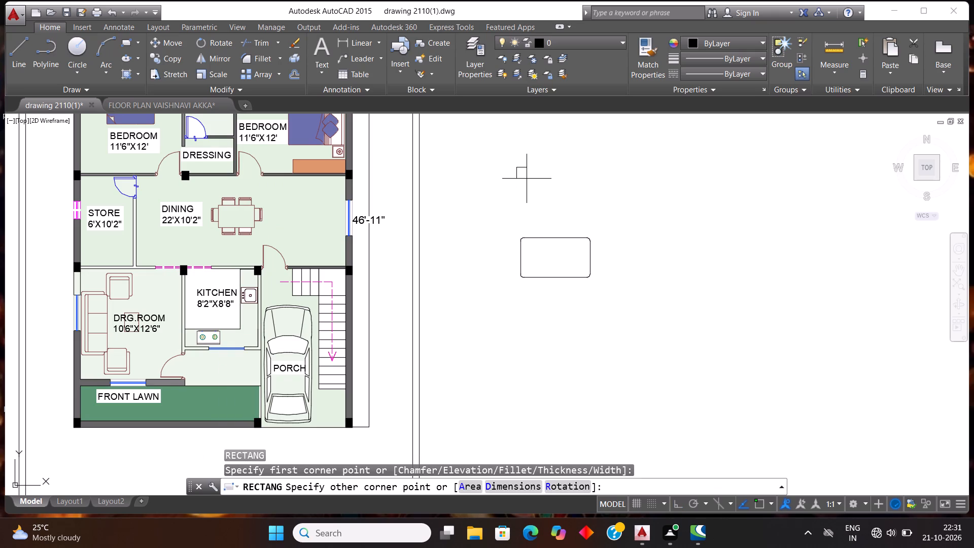
pyautogui.click(531, 179)
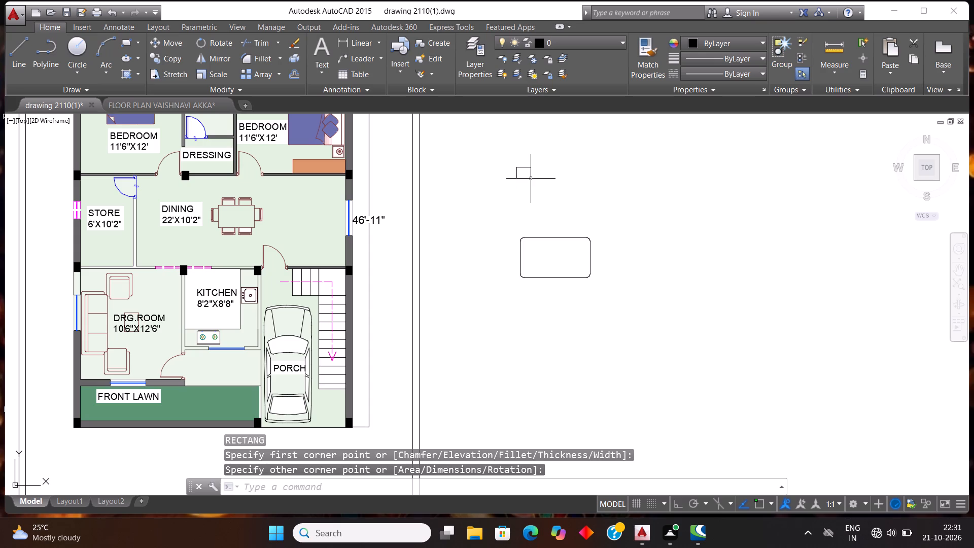
pyautogui.click(540, 192)
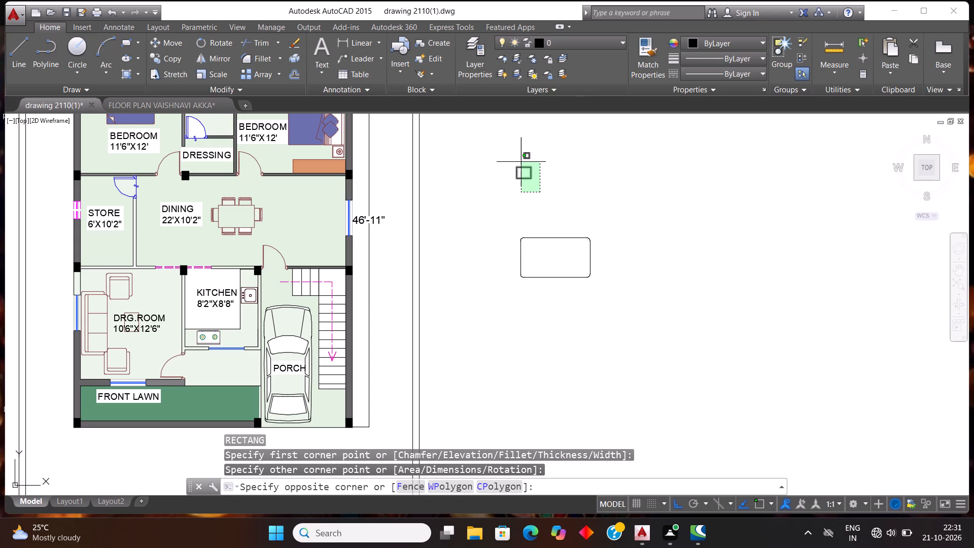
pyautogui.press('Escape')
pyautogui.press('Escape')
# Fillet the lower-left corner of the new small rectangle with a 5" radius.
pyautogui.scroll(2, 517, 165)
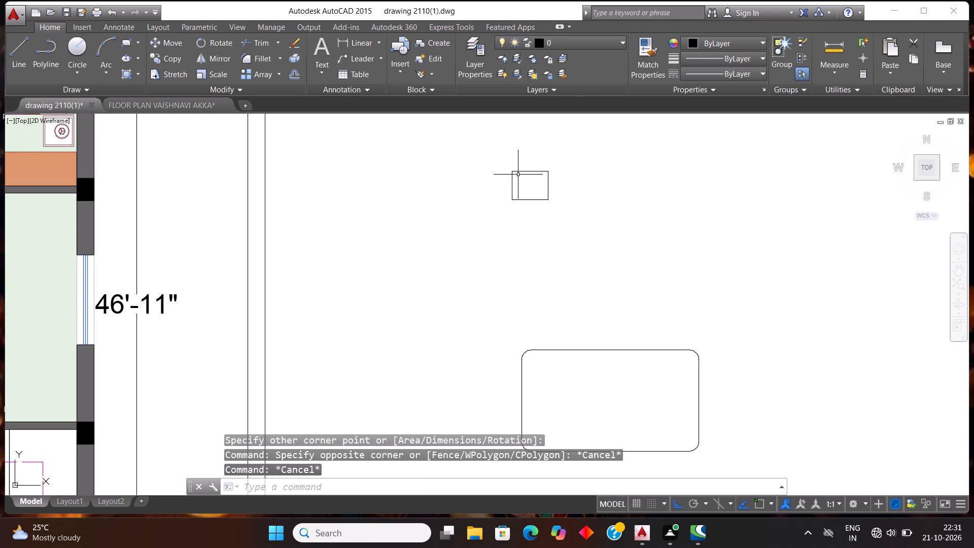
pyautogui.scroll(1, 518, 175)
pyautogui.write('FILL')
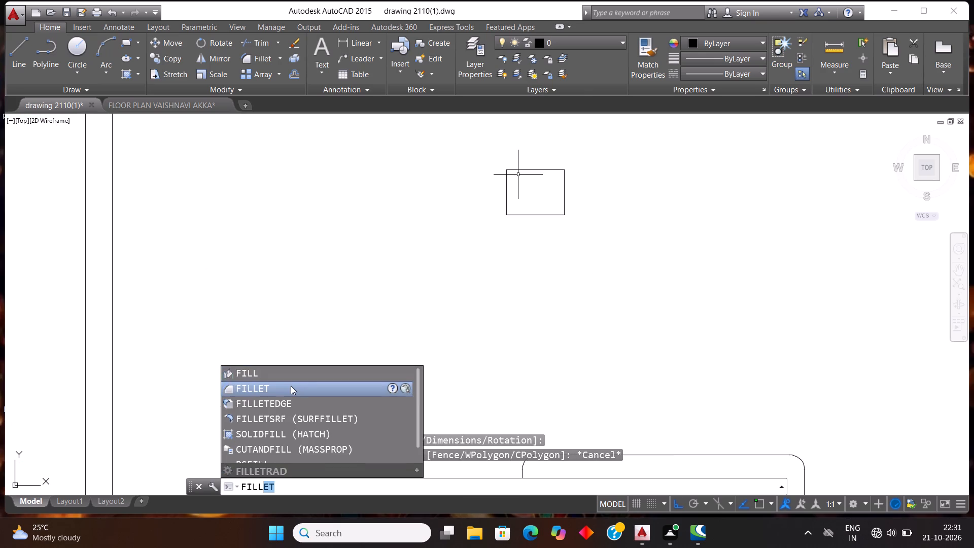
pyautogui.click(291, 386)
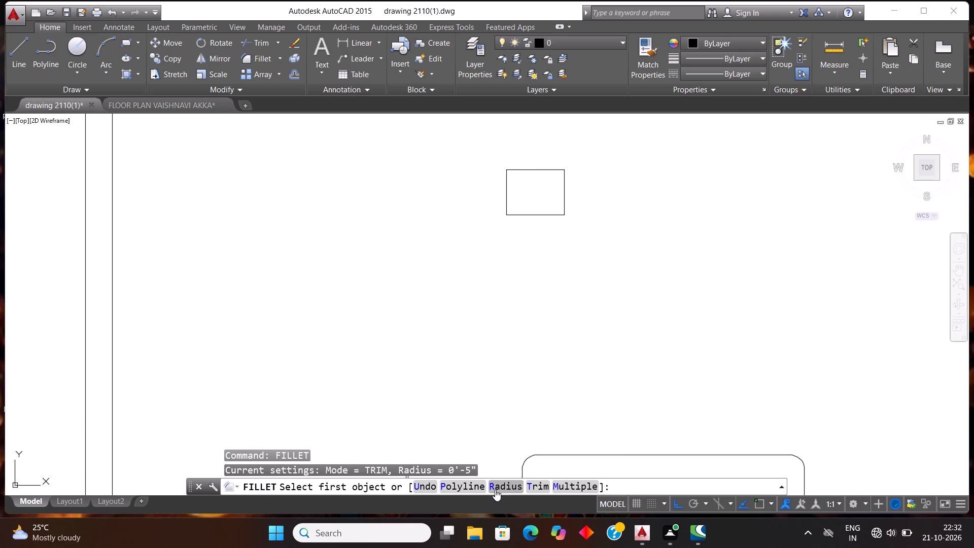
pyautogui.click(499, 489)
pyautogui.write('5"')
pyautogui.press('Return')
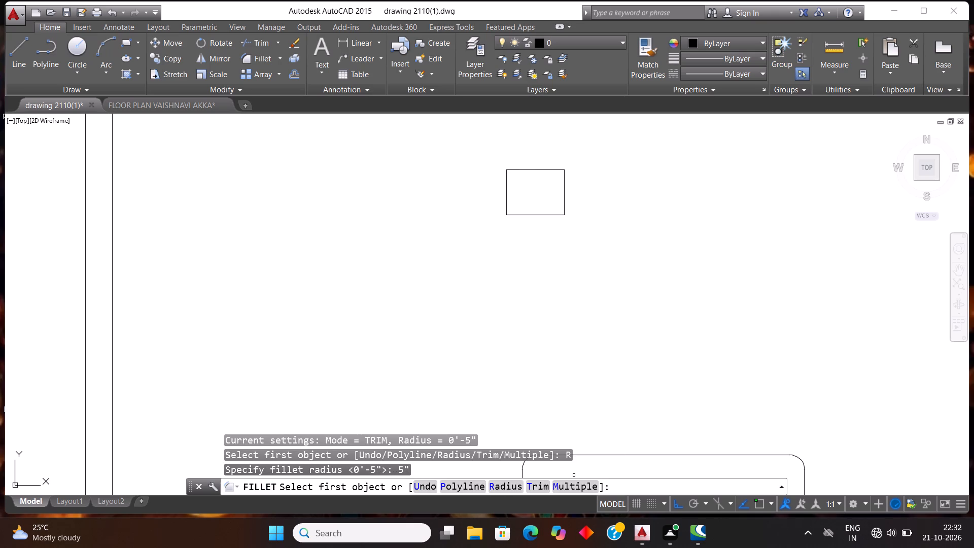
pyautogui.click(515, 215)
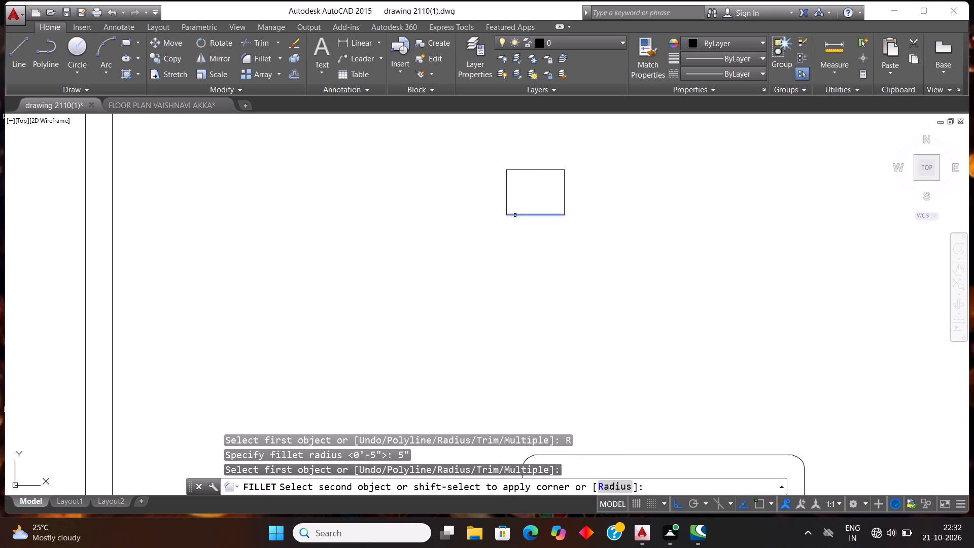
pyautogui.click(506, 202)
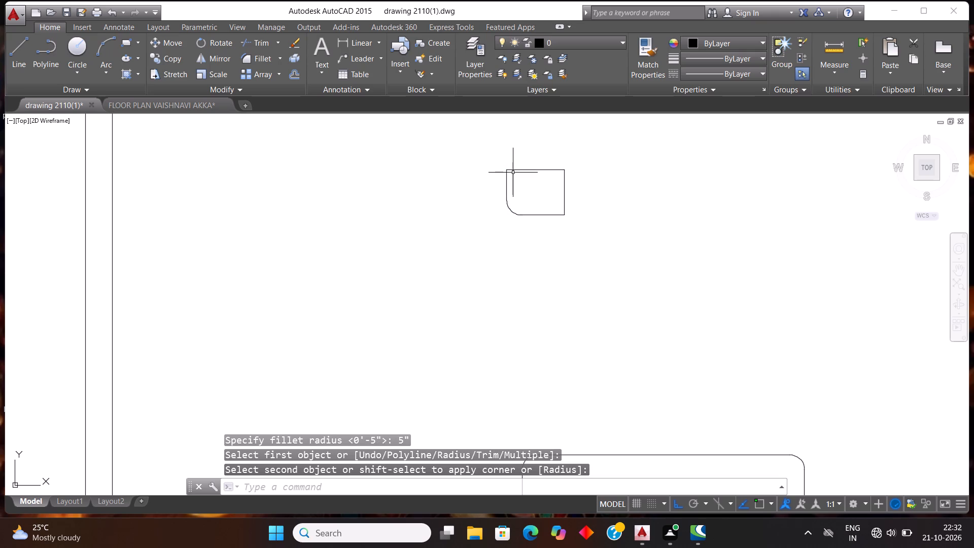
# Fillet the remaining three corners of the new small rectangle with the same 5" radius.
pyautogui.press('Return')
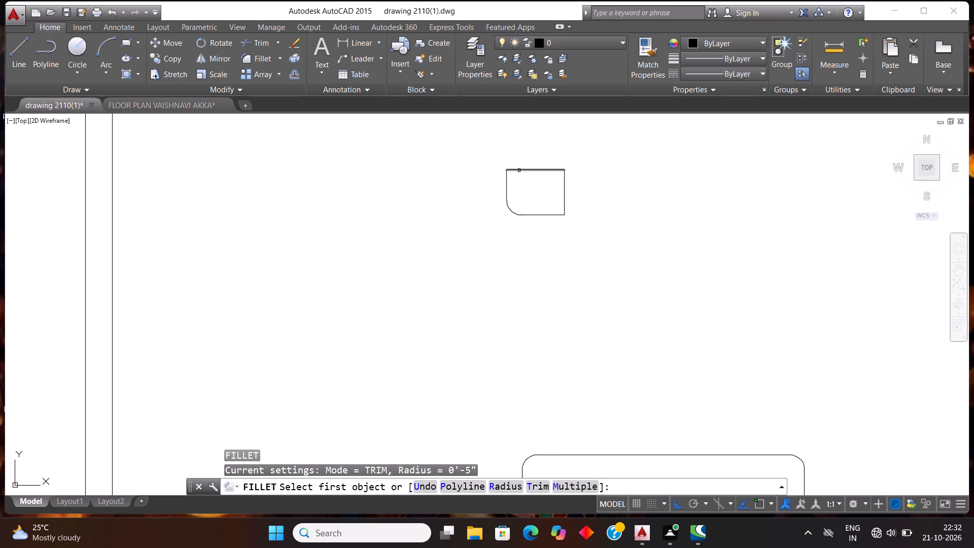
pyautogui.click(519, 170)
pyautogui.click(507, 185)
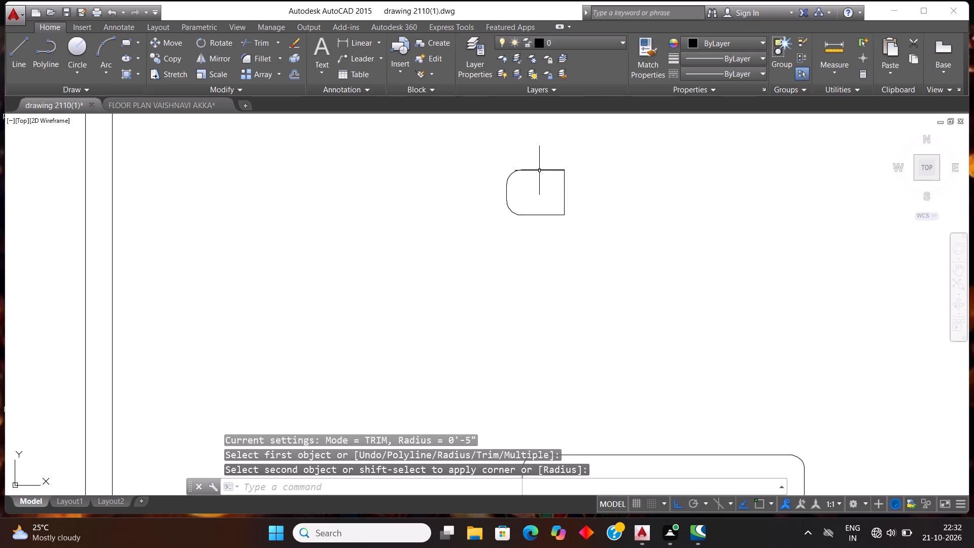
pyautogui.press('Return')
pyautogui.click(540, 170)
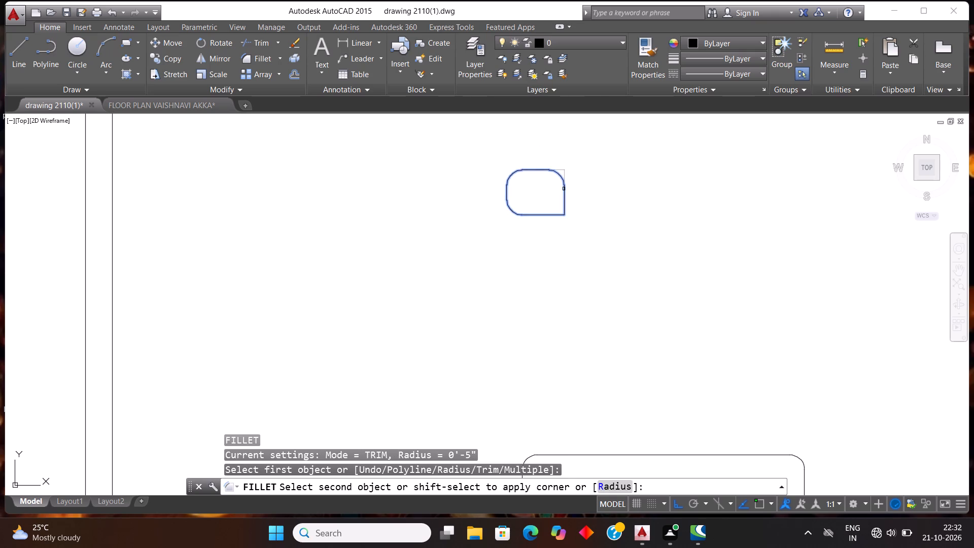
pyautogui.click(564, 189)
pyautogui.press('Return')
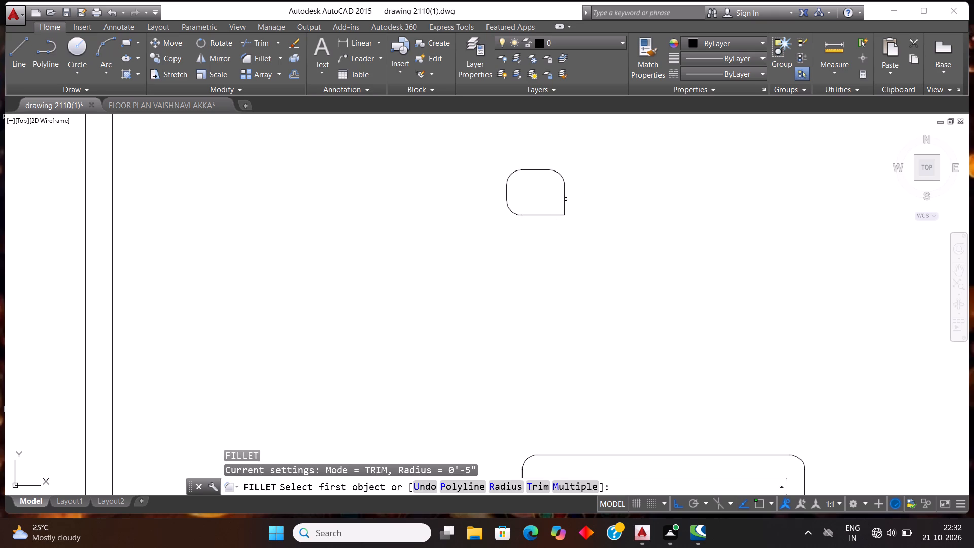
pyautogui.click(565, 201)
pyautogui.click(555, 215)
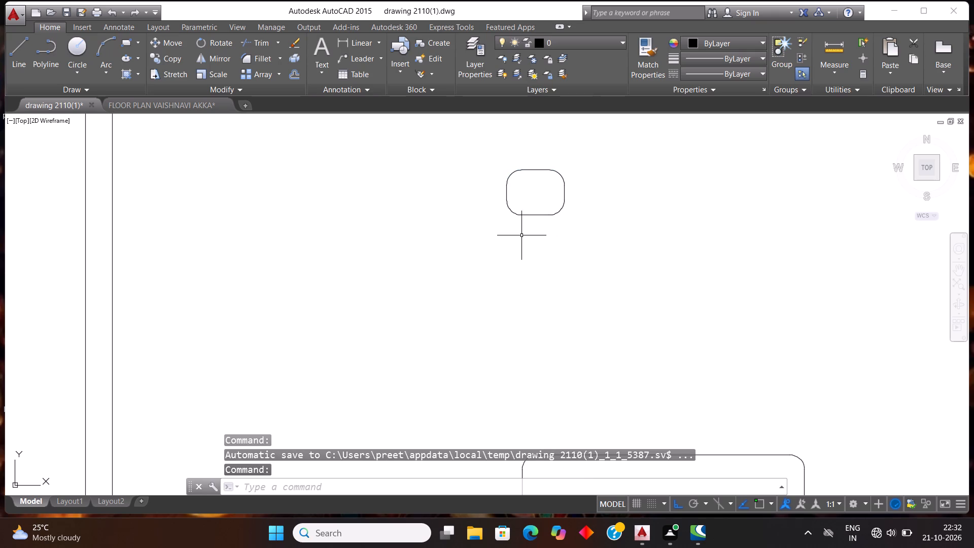
pyautogui.press('Escape')
pyautogui.press('Escape')
# Offset the small rounded outline above the larger rounded rectangle outward by 4".
pyautogui.write('OFF')
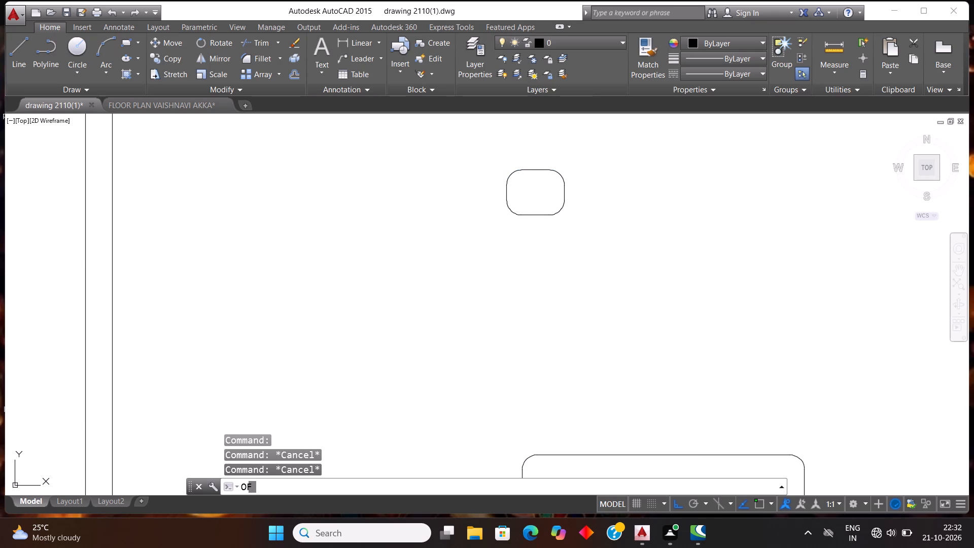
pyautogui.press('Return')
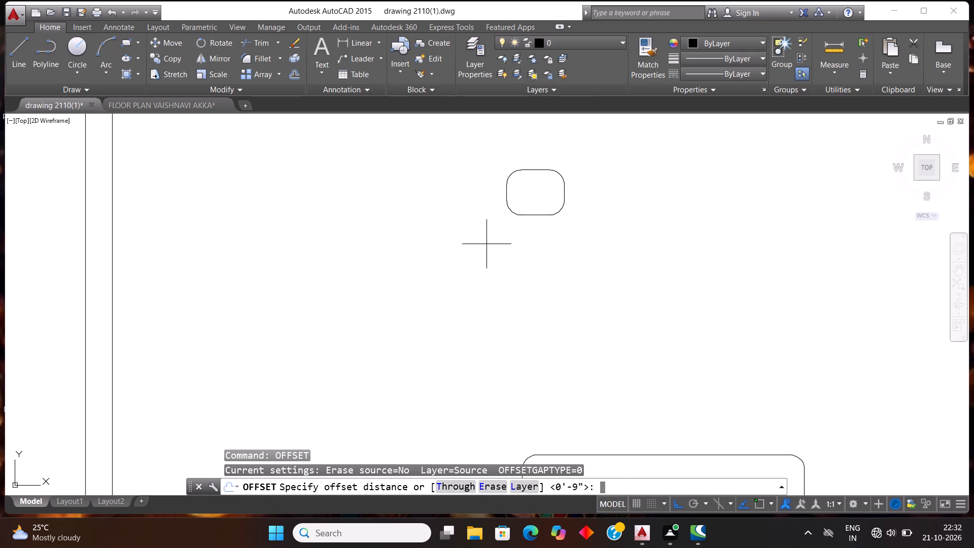
pyautogui.write('4"')
pyautogui.press('Return')
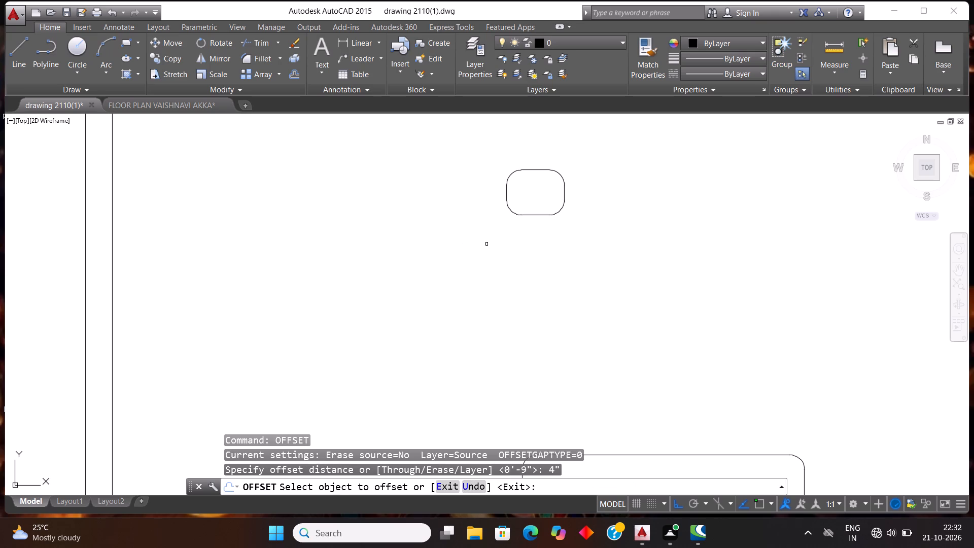
pyautogui.click(520, 215)
pyautogui.click(511, 254)
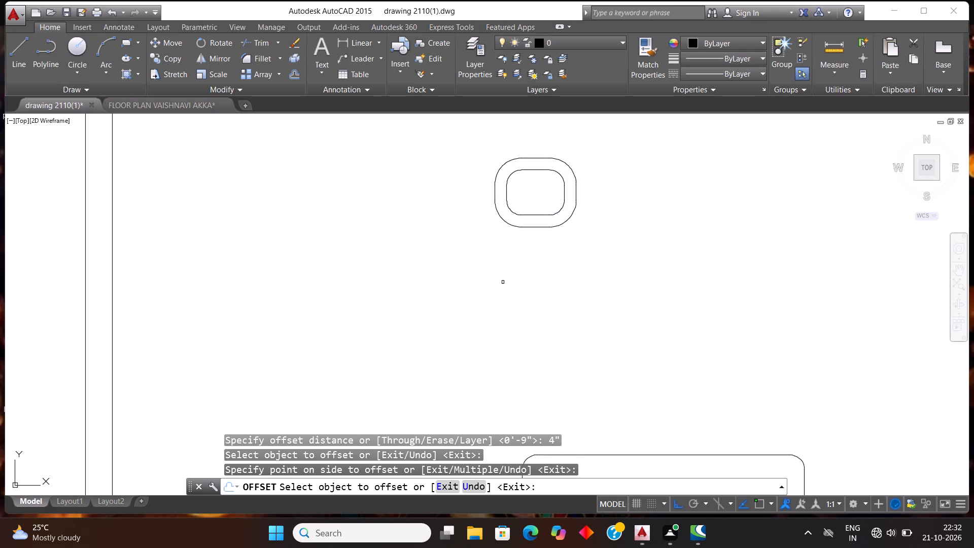
pyautogui.scroll(-3, 503, 288)
pyautogui.scroll(1, 507, 287)
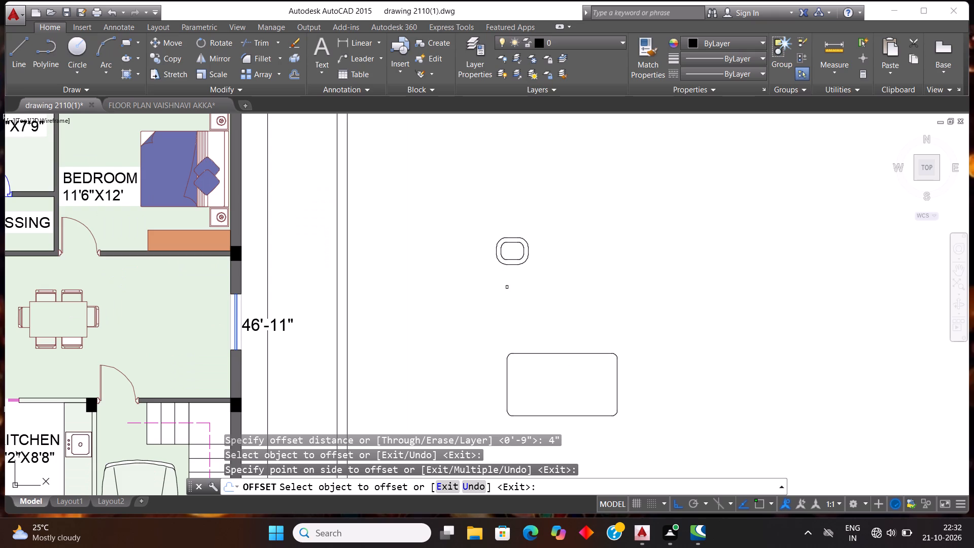
pyautogui.scroll(2, 509, 242)
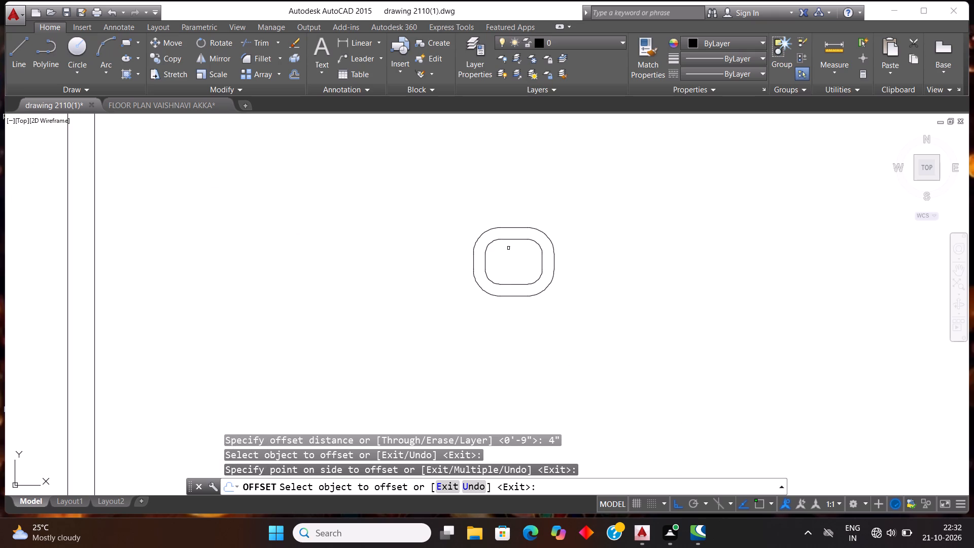
pyautogui.press('Escape')
# Stretch the top edge of the outer offset outline straight upward so the shape tapers toward the top.
pyautogui.scroll(1, 508, 229)
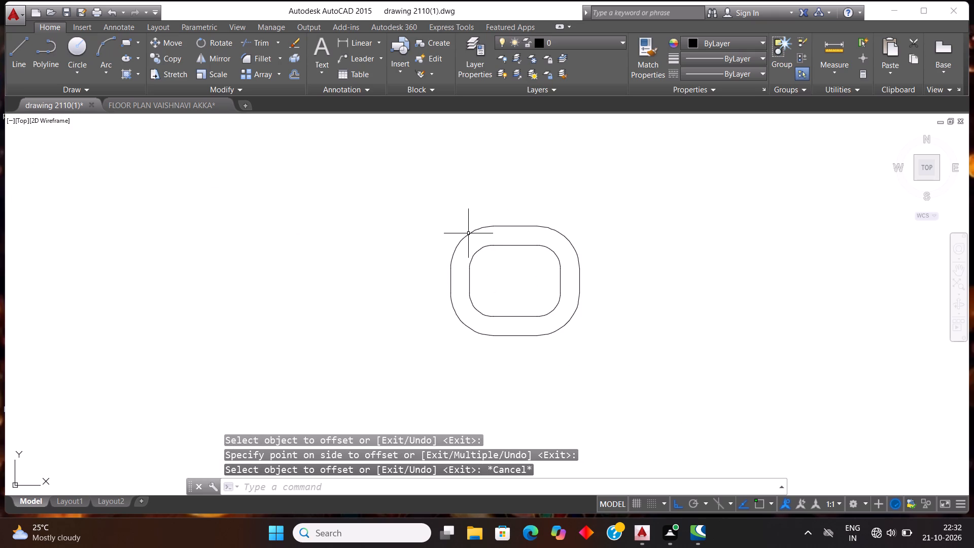
pyautogui.click(468, 234)
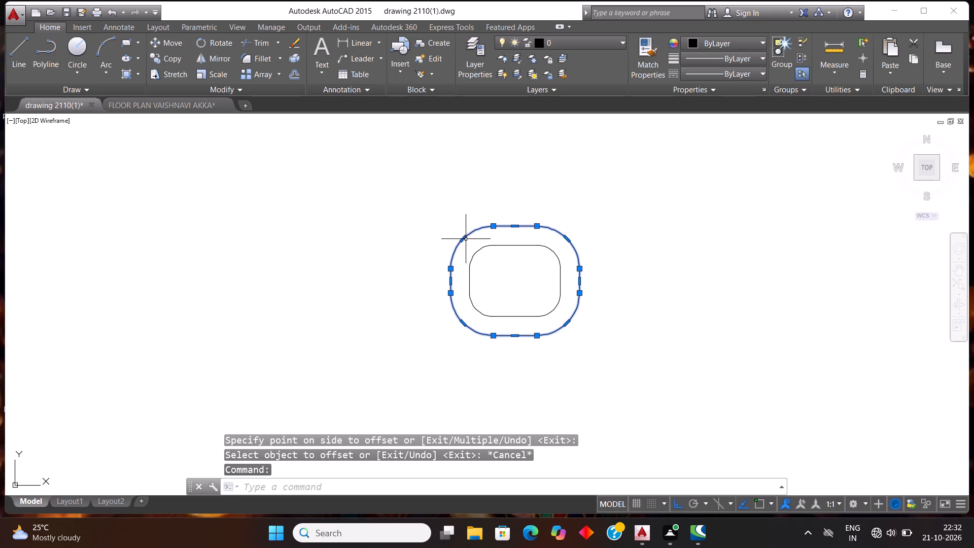
pyautogui.click(463, 240)
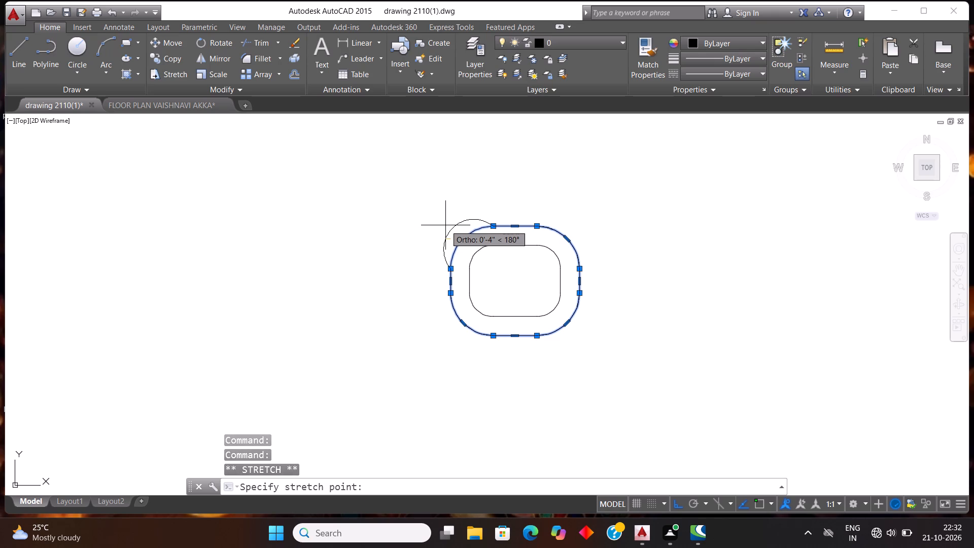
pyautogui.press('Escape')
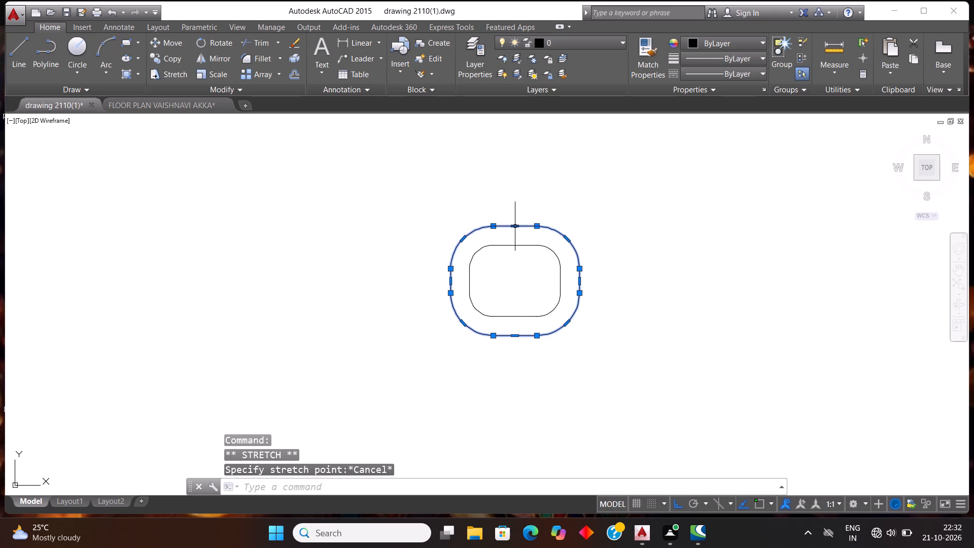
pyautogui.click(514, 226)
pyautogui.click(513, 201)
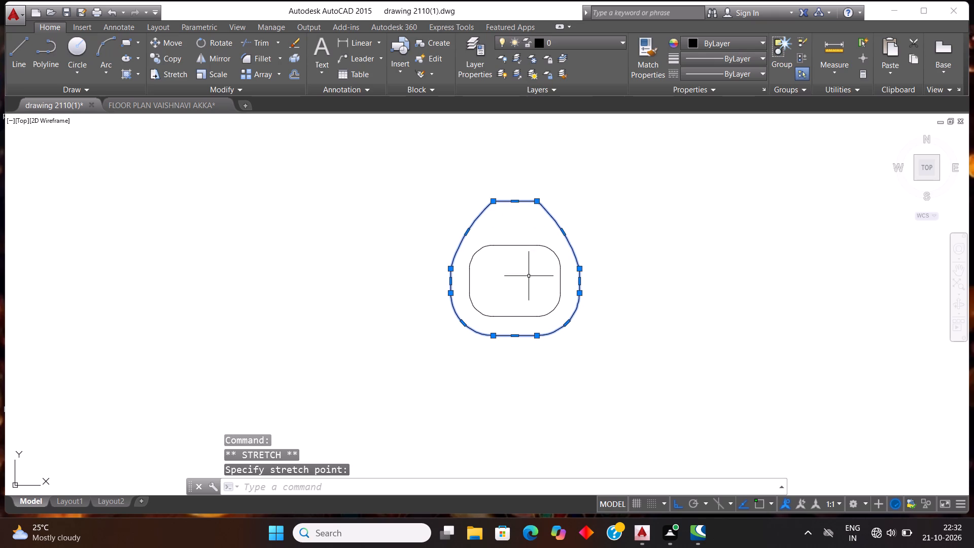
pyautogui.scroll(-1, 527, 355)
pyautogui.press('Escape')
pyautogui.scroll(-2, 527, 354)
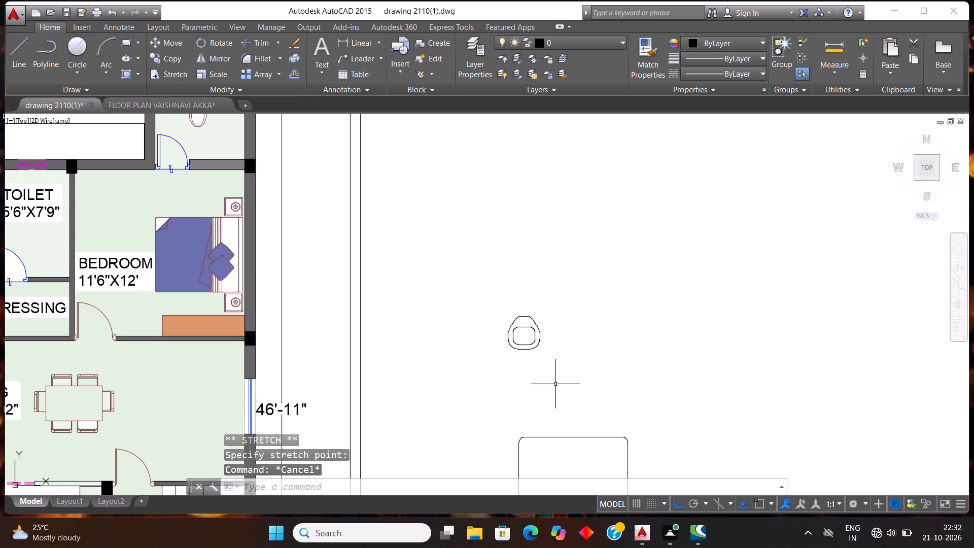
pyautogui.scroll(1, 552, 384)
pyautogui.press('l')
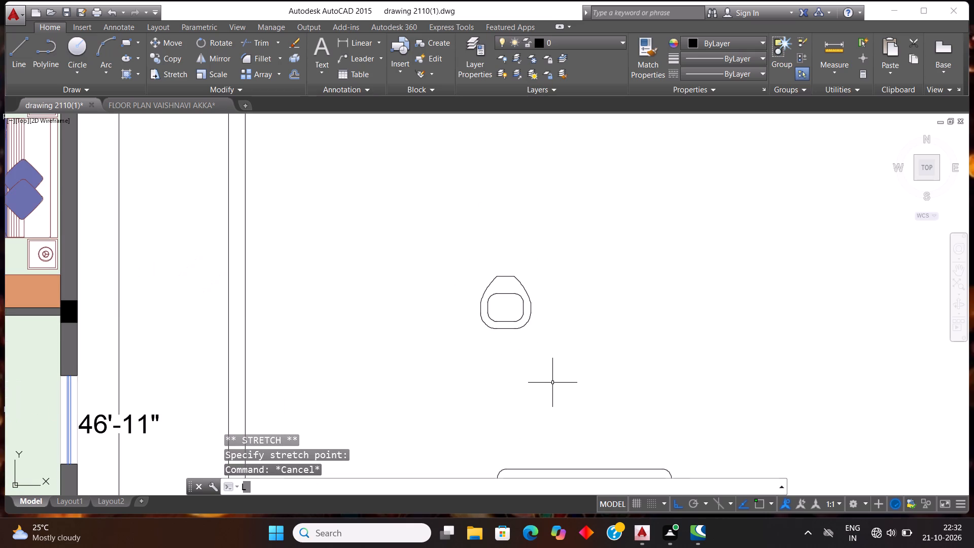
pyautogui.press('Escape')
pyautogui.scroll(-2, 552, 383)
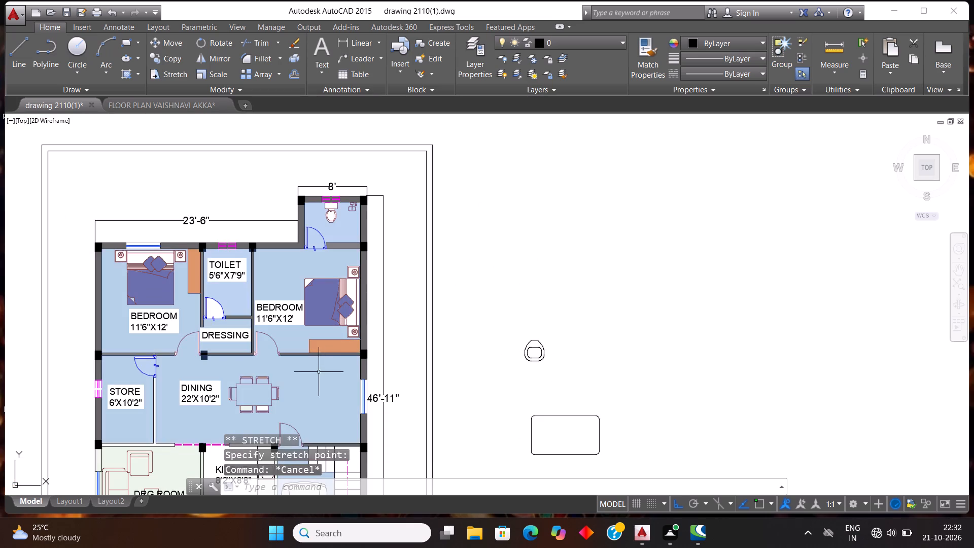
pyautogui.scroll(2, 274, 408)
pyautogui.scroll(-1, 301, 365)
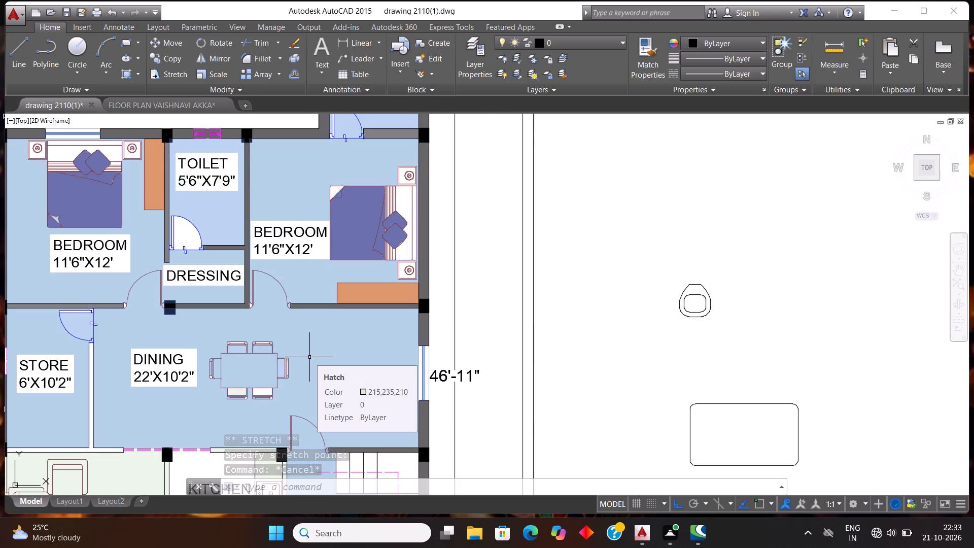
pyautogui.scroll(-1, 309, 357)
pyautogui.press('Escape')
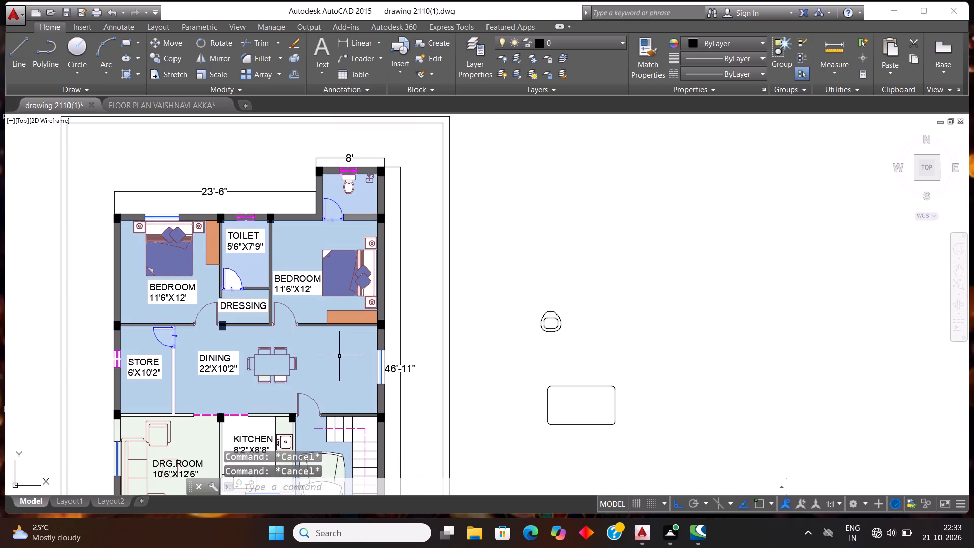
# Copy the small double-outlined chair shape and paste two copies side by side along the upper edge of the rounded table.
pyautogui.click(567, 345)
pyautogui.click(527, 284)
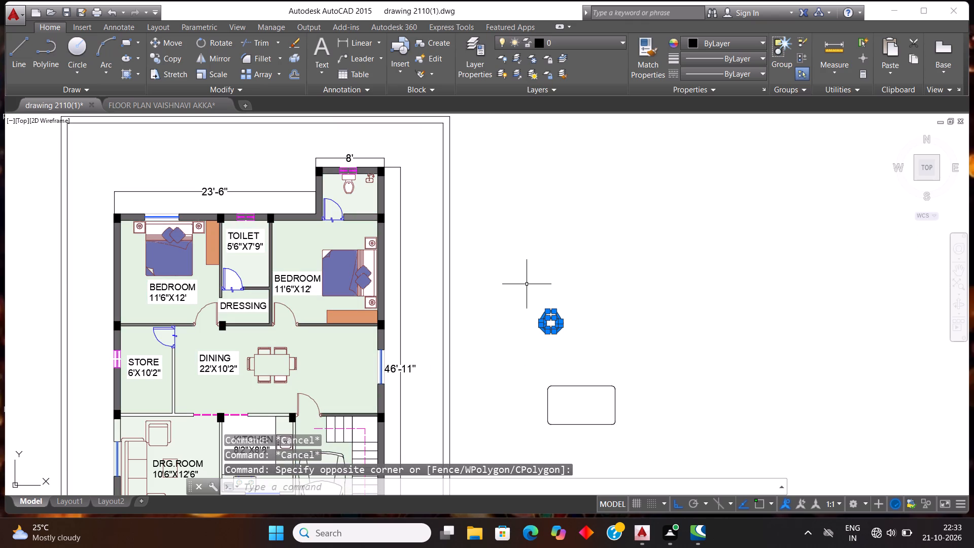
pyautogui.hotkey('ctrl', 'c')
pyautogui.hotkey('ctrl', 'v')
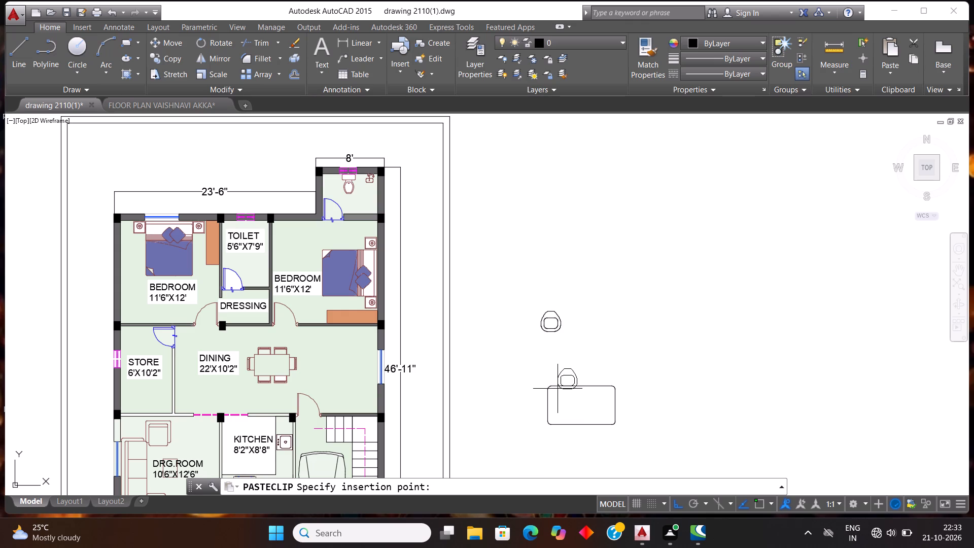
pyautogui.click(555, 386)
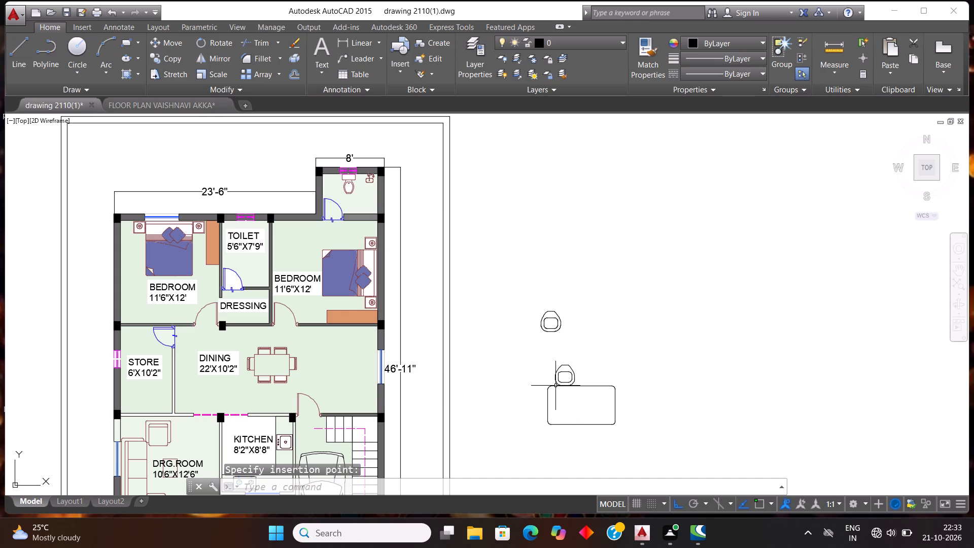
pyautogui.scroll(1, 585, 409)
pyautogui.hotkey('ctrl', 'v')
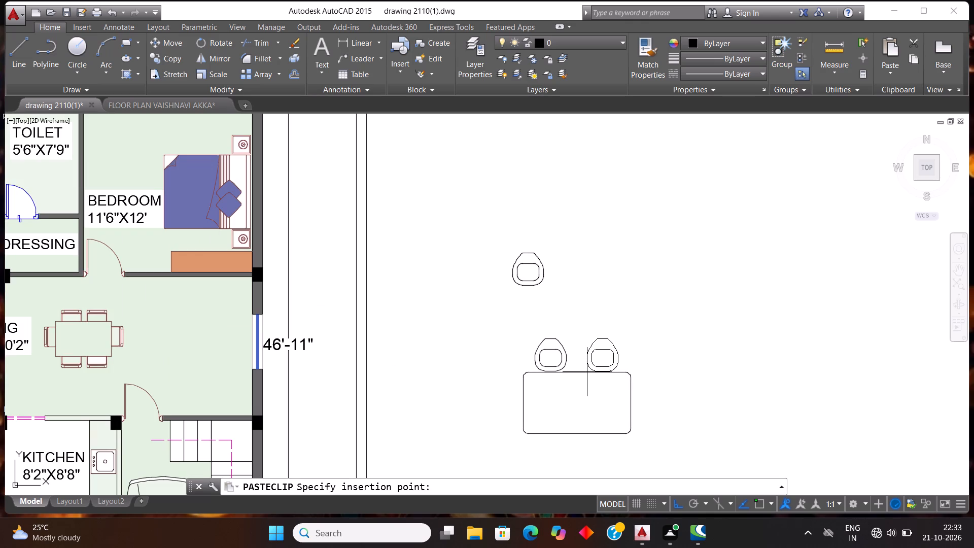
pyautogui.click(587, 372)
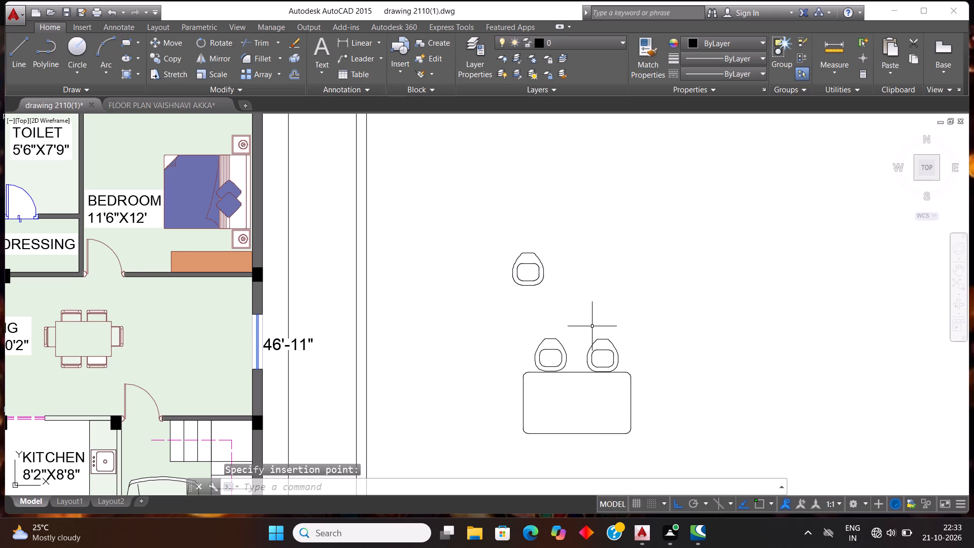
# Paste a spare chair beside the original above the table and mirror it across a horizontal line, erasing the source.
pyautogui.scroll(-1, 585, 355)
pyautogui.scroll(1, 583, 379)
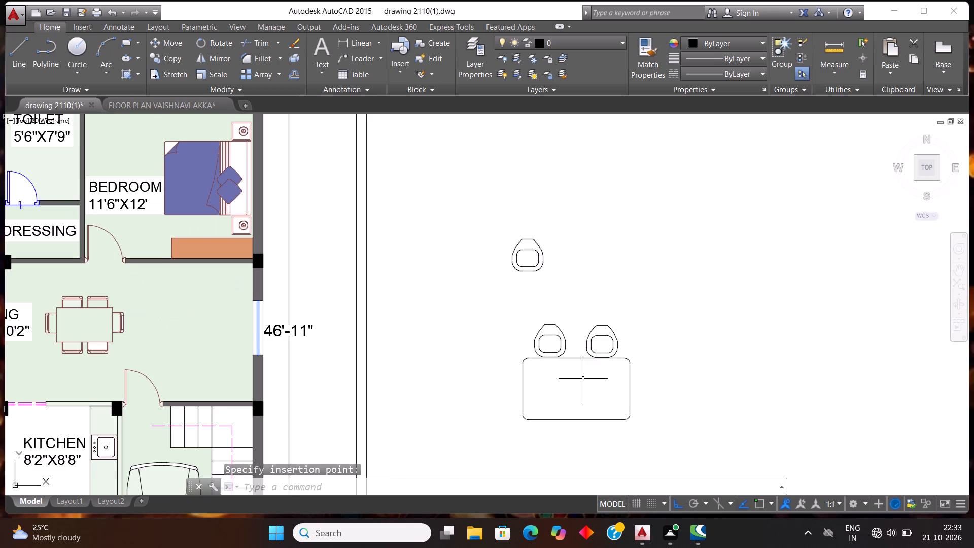
pyautogui.press('v')
pyautogui.click(632, 270)
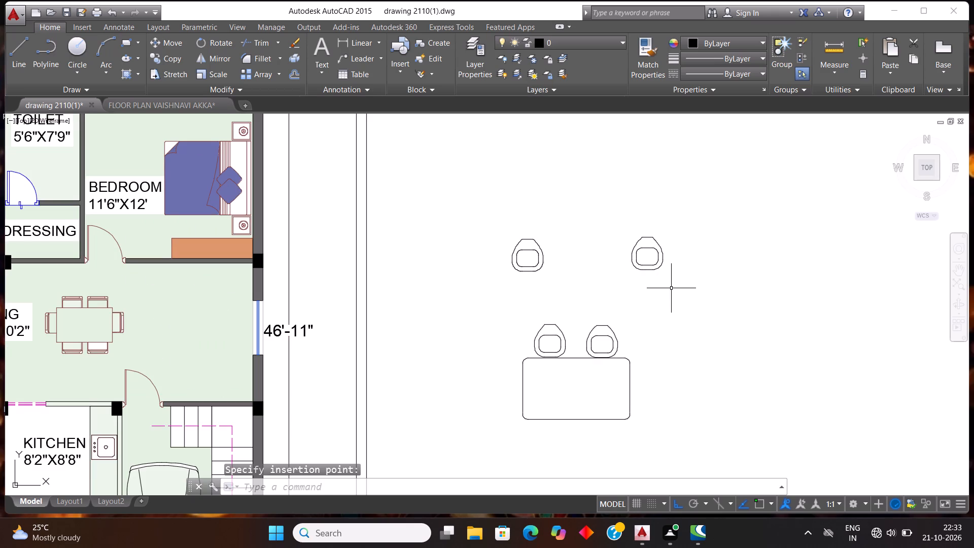
pyautogui.click(671, 288)
pyautogui.click(606, 217)
pyautogui.write('MI')
pyautogui.press('Return')
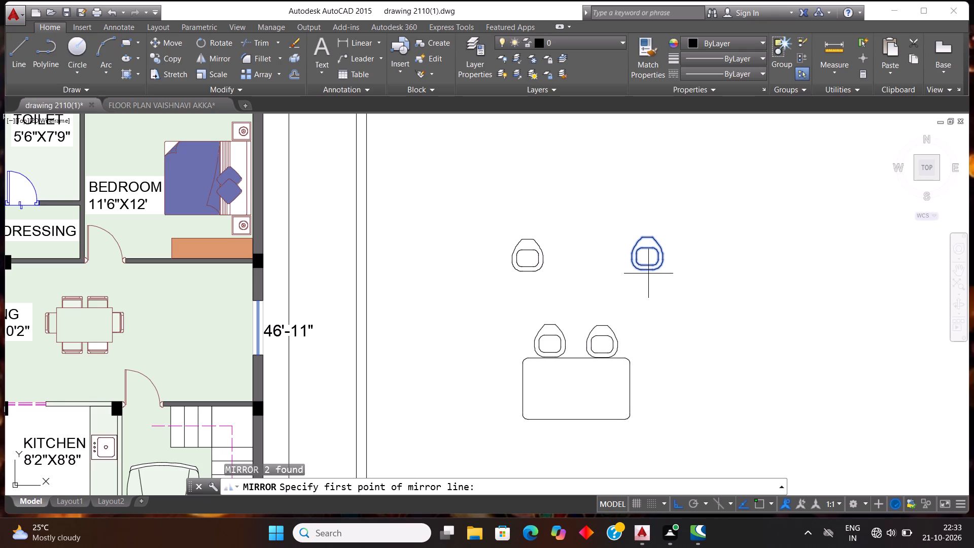
pyautogui.click(649, 269)
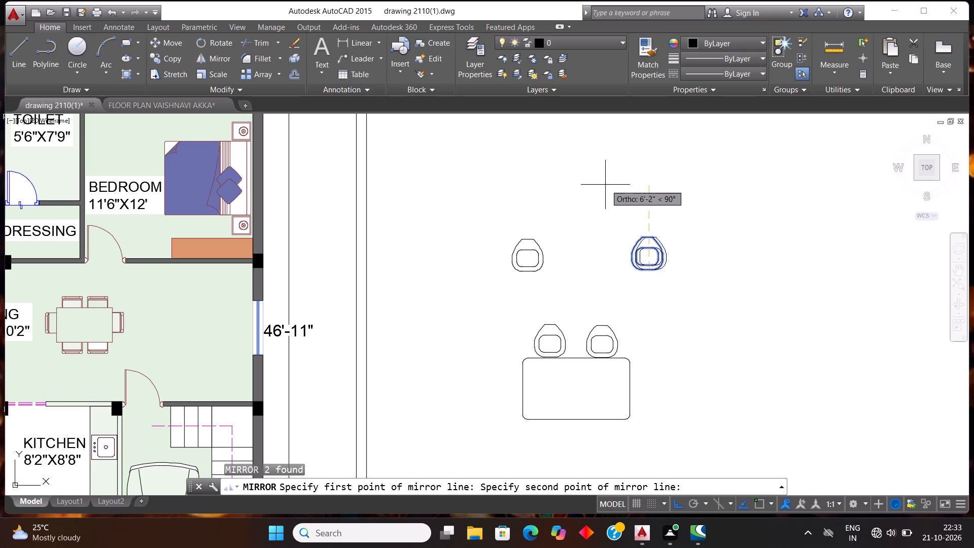
pyautogui.click(702, 244)
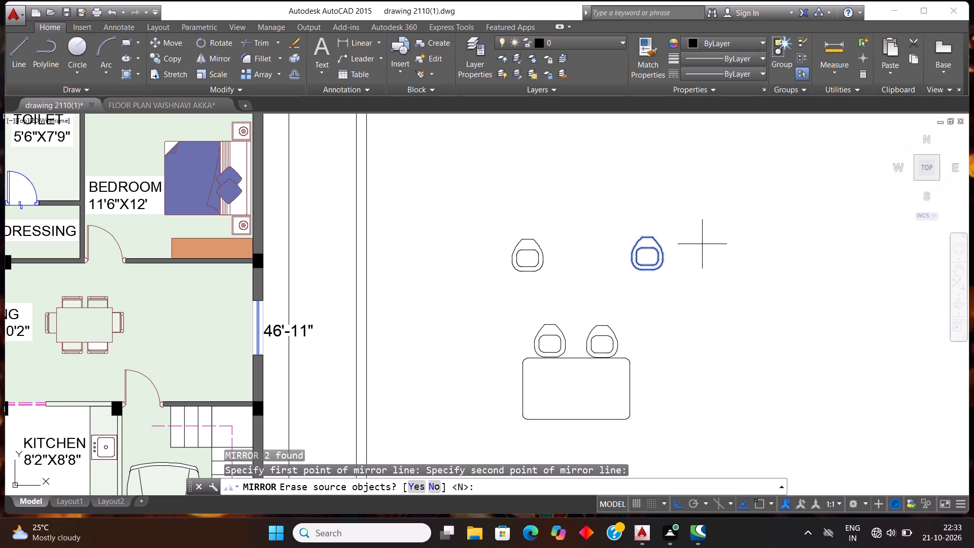
pyautogui.press('y')
pyautogui.press('Return')
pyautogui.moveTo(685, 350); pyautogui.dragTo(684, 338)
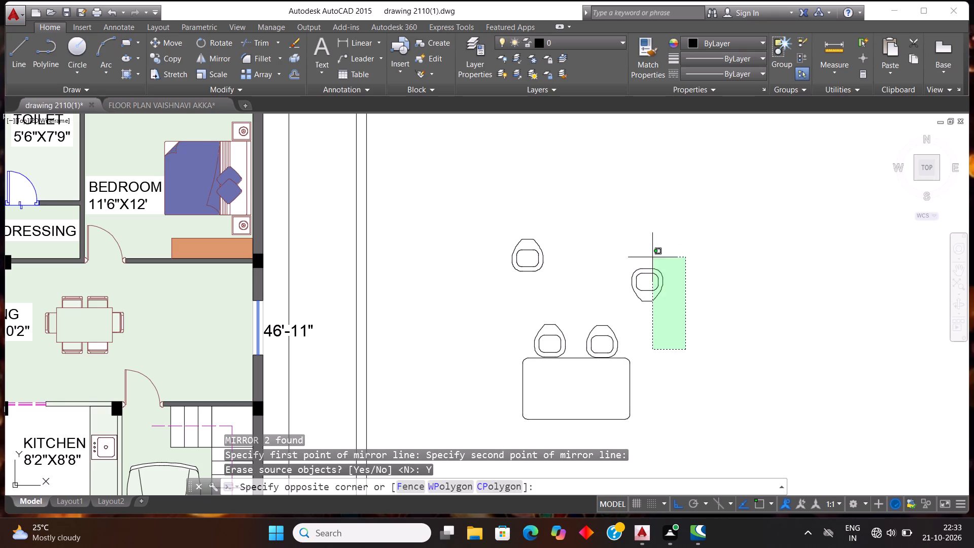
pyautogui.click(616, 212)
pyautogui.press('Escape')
# Copy the flipped chair and paste two copies side by side along the lower edge of the table.
pyautogui.moveTo(698, 310); pyautogui.dragTo(668, 275)
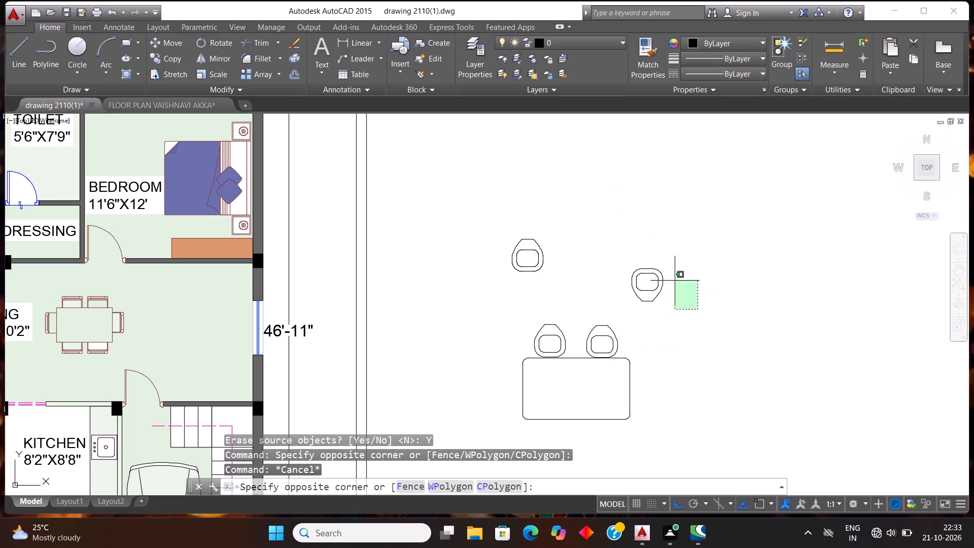
pyautogui.moveTo(668, 275); pyautogui.dragTo(672, 279)
pyautogui.click(597, 222)
pyautogui.hotkey('ctrl', 'c')
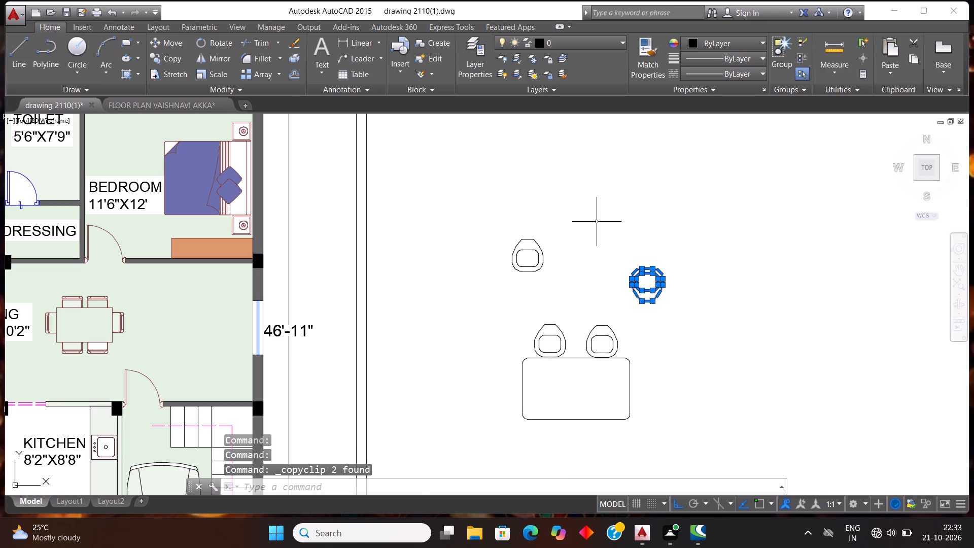
pyautogui.hotkey('ctrl', 'v')
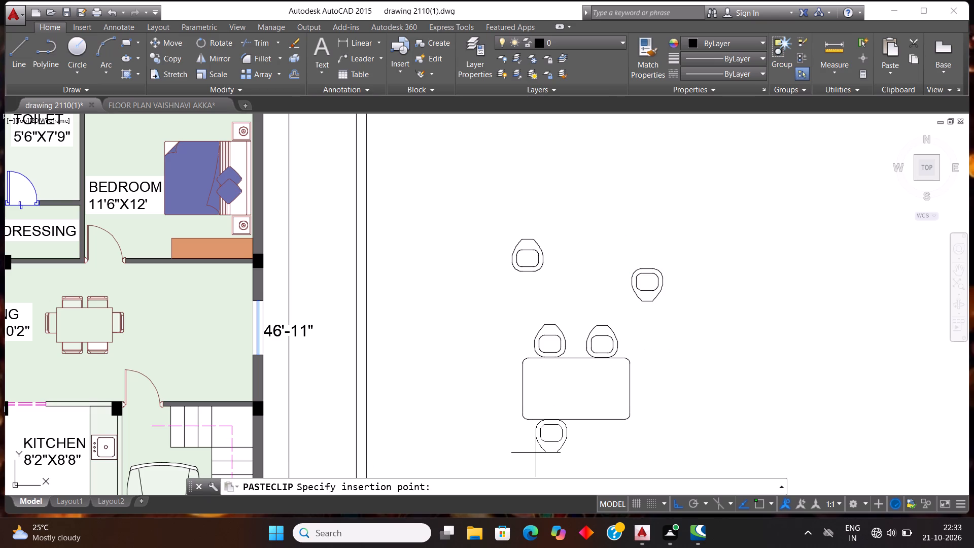
pyautogui.click(536, 452)
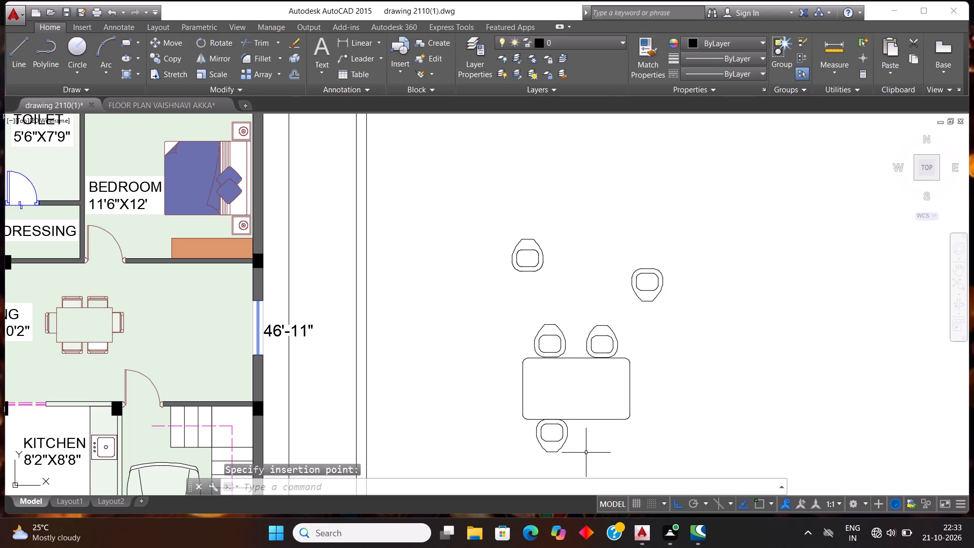
pyautogui.hotkey('ctrl', 'v')
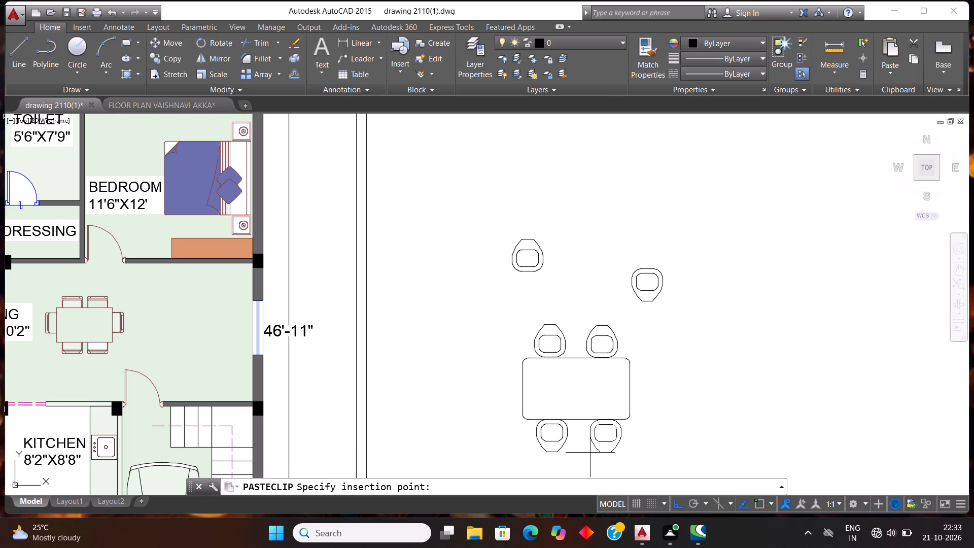
pyautogui.click(590, 453)
pyautogui.hotkey('ctrl', 'v')
pyautogui.press('Escape')
# Rotate the spare flipped chair 90° about the middle of its flat edge so its tapered back faces right.
pyautogui.click(690, 319)
pyautogui.click(616, 248)
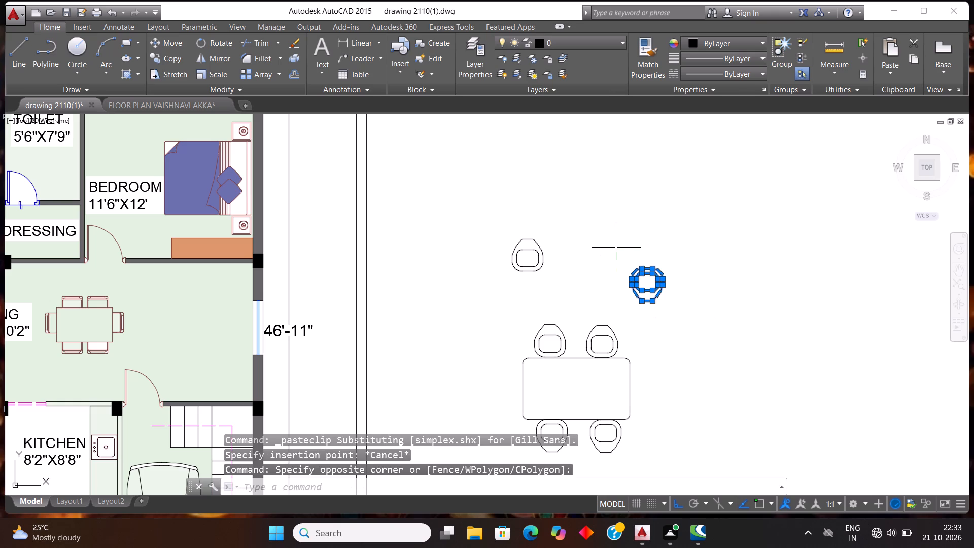
pyautogui.write('RO')
pyautogui.press('Return')
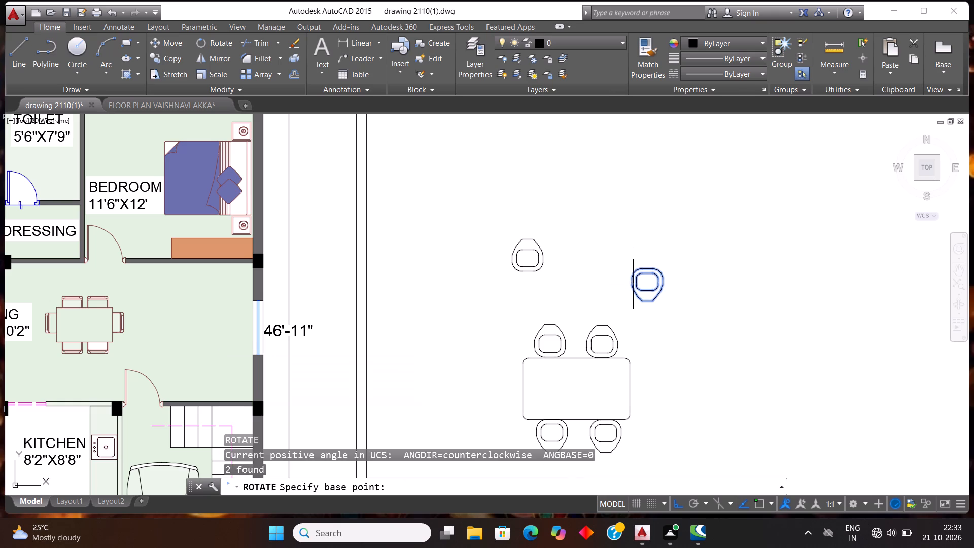
pyautogui.click(648, 268)
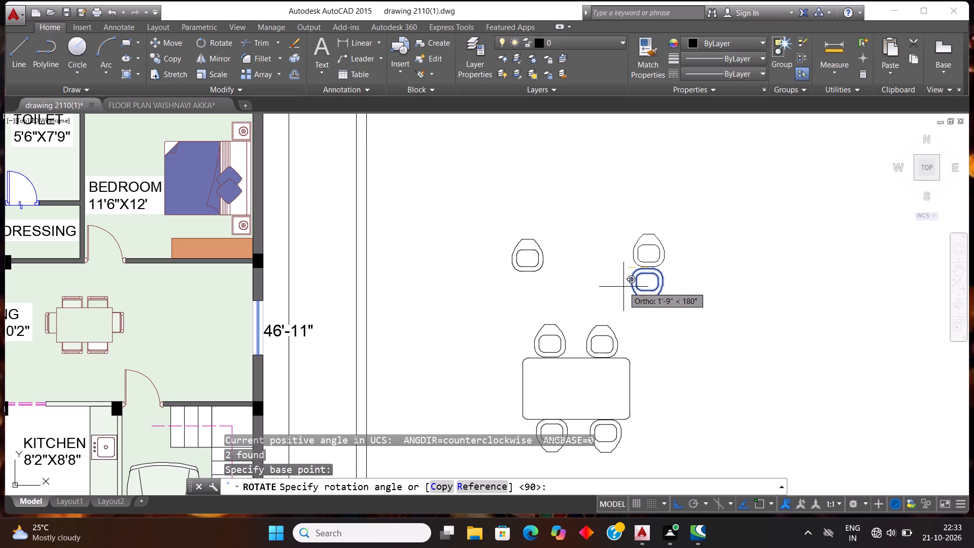
pyautogui.click(594, 208)
# Mirror the rotated chair across a vertical line along its flat edge, keeping the source chair.
pyautogui.moveTo(718, 323); pyautogui.dragTo(714, 313)
pyautogui.click(647, 215)
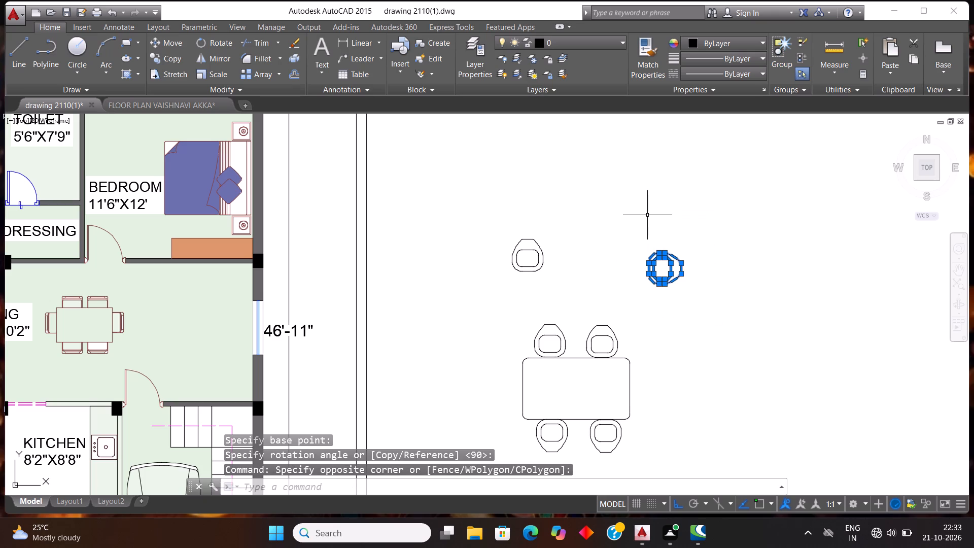
pyautogui.write('MI')
pyautogui.press('Return')
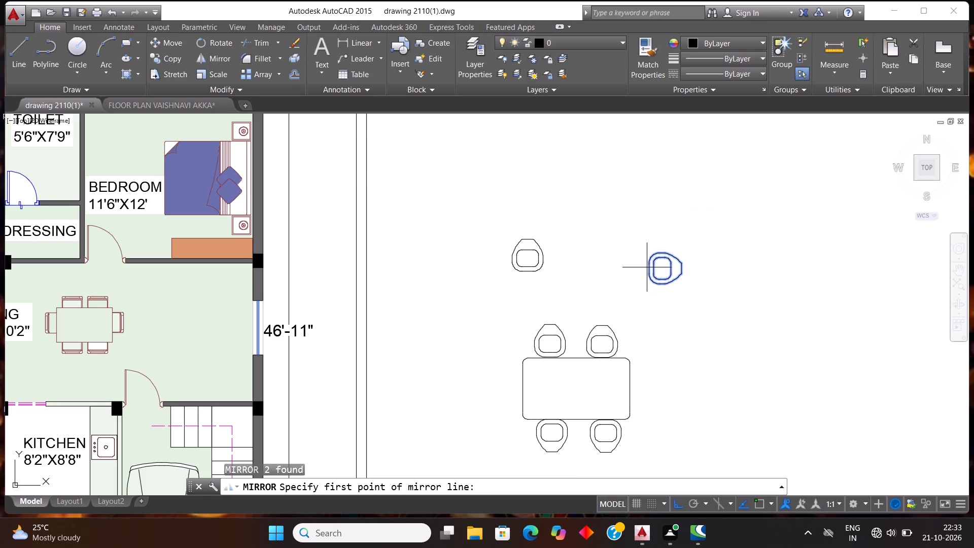
pyautogui.click(649, 271)
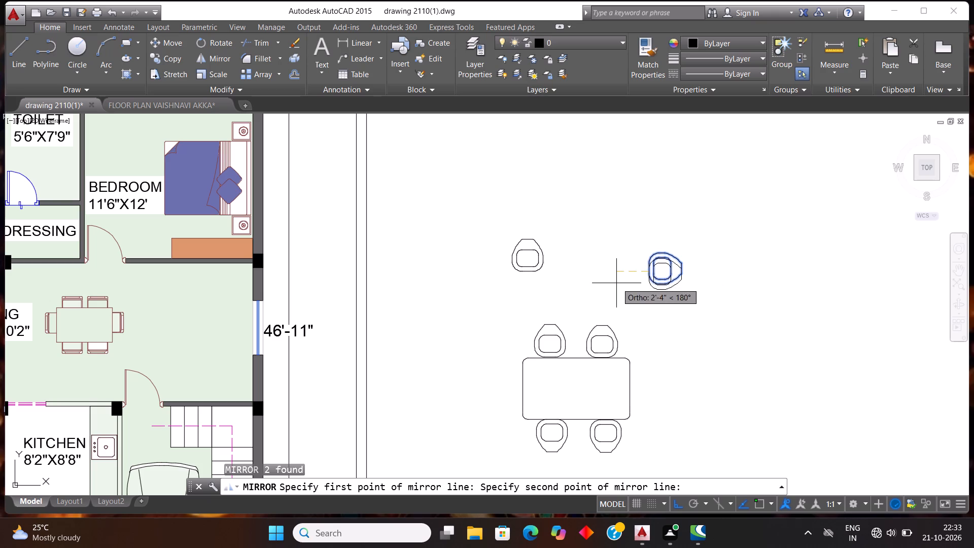
pyautogui.click(644, 223)
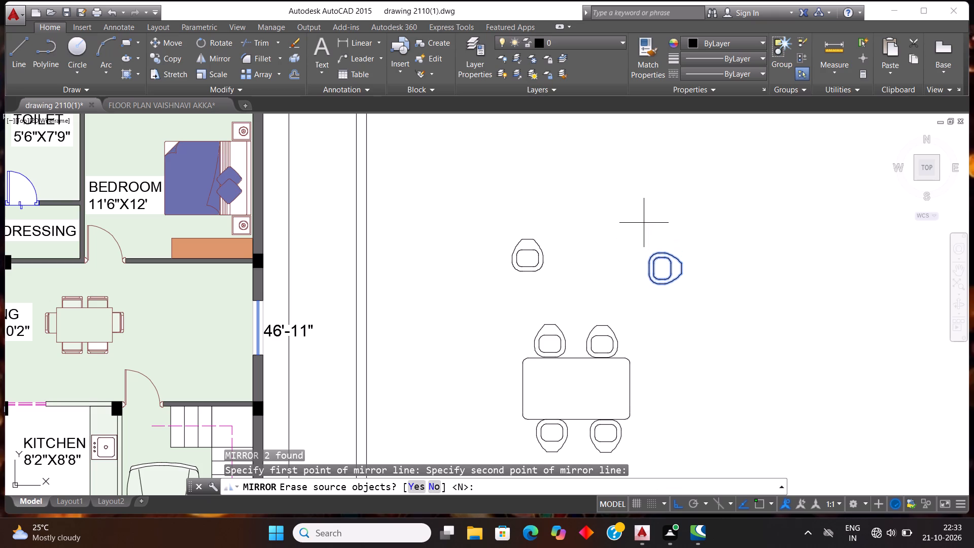
pyautogui.press('n')
pyautogui.press('Return')
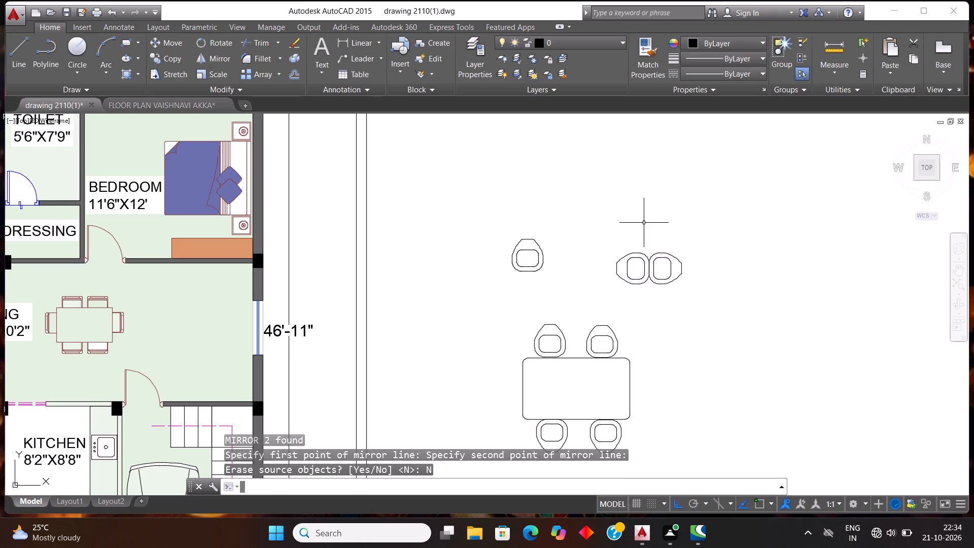
# Move the left-facing mirrored chair against the middle of the table's left edge, with Ortho off.
pyautogui.click(642, 296)
pyautogui.click(613, 241)
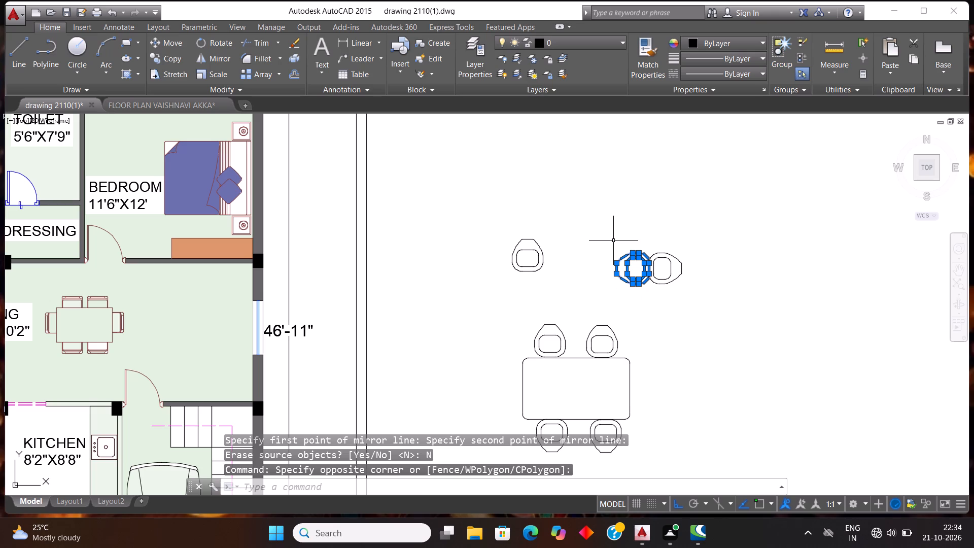
pyautogui.press('m')
pyautogui.press('Return')
pyautogui.click(615, 266)
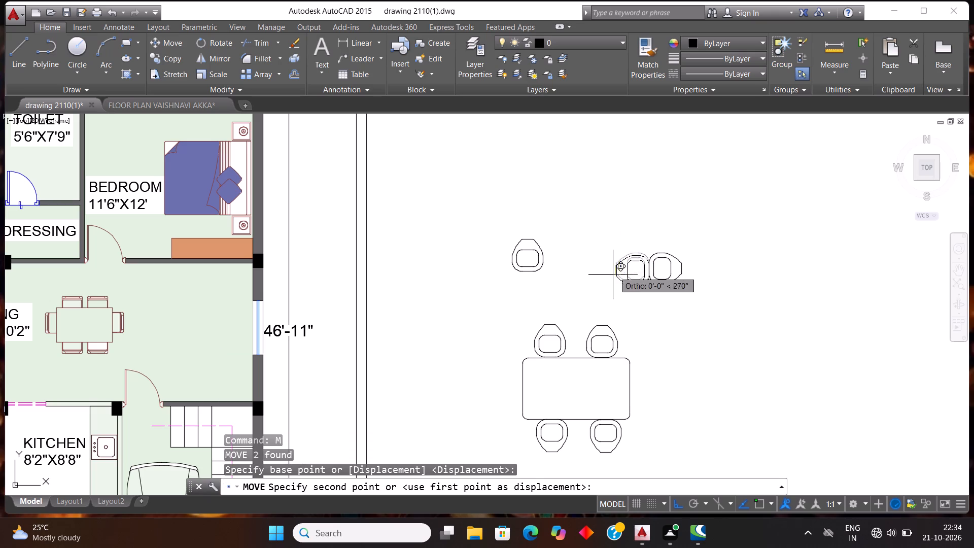
pyautogui.press('F8')
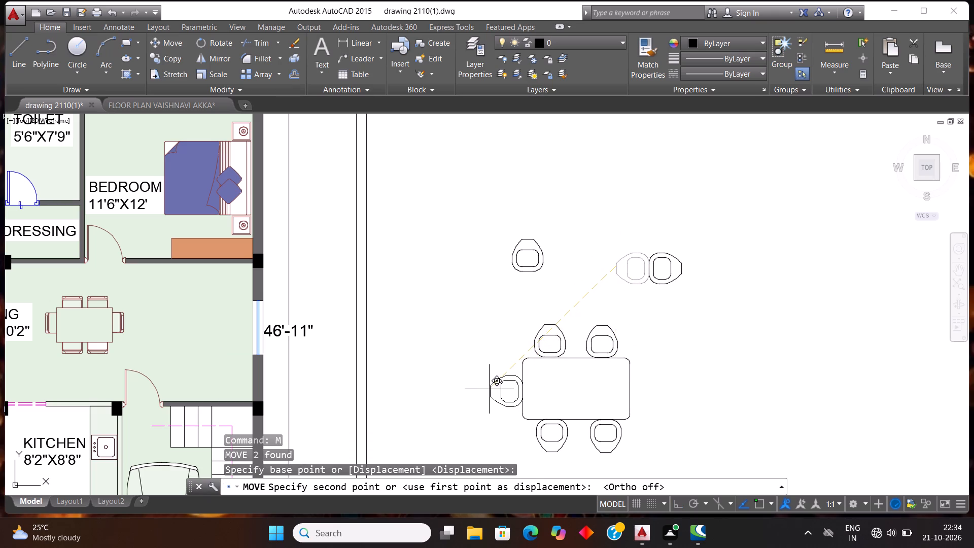
pyautogui.click(489, 388)
# Move the remaining right-facing chair by its flat edge to the midpoint of the table's right edge.
pyautogui.click(720, 320)
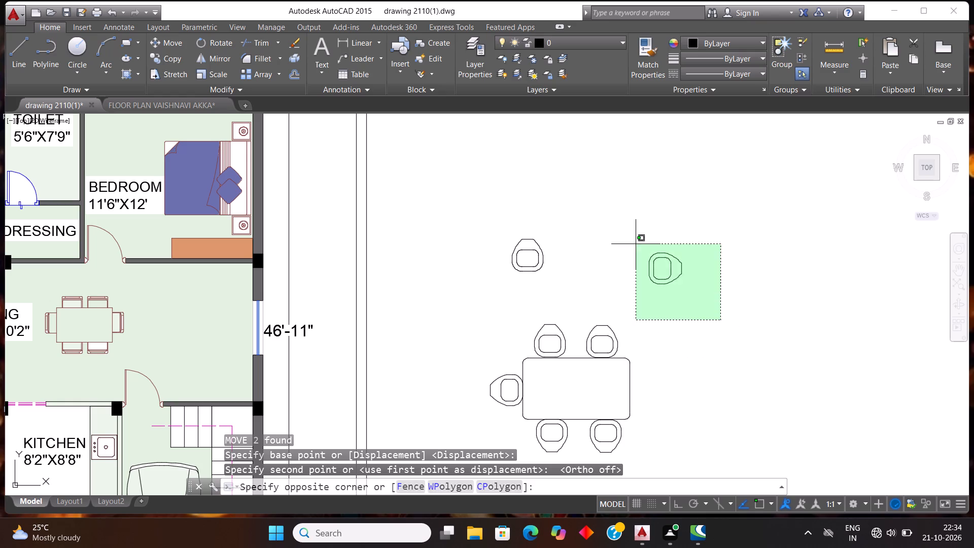
pyautogui.click(612, 218)
pyautogui.press('m')
pyautogui.press('Return')
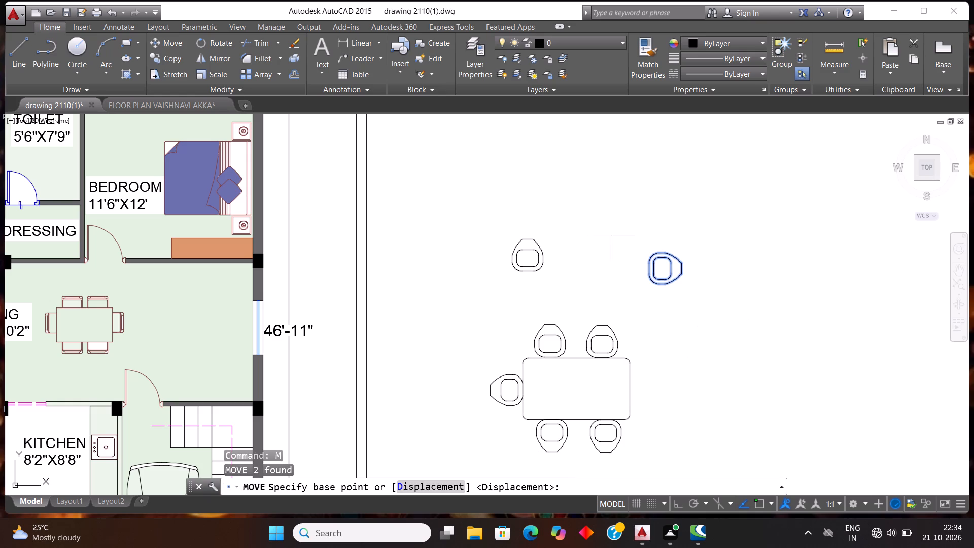
pyautogui.click(649, 268)
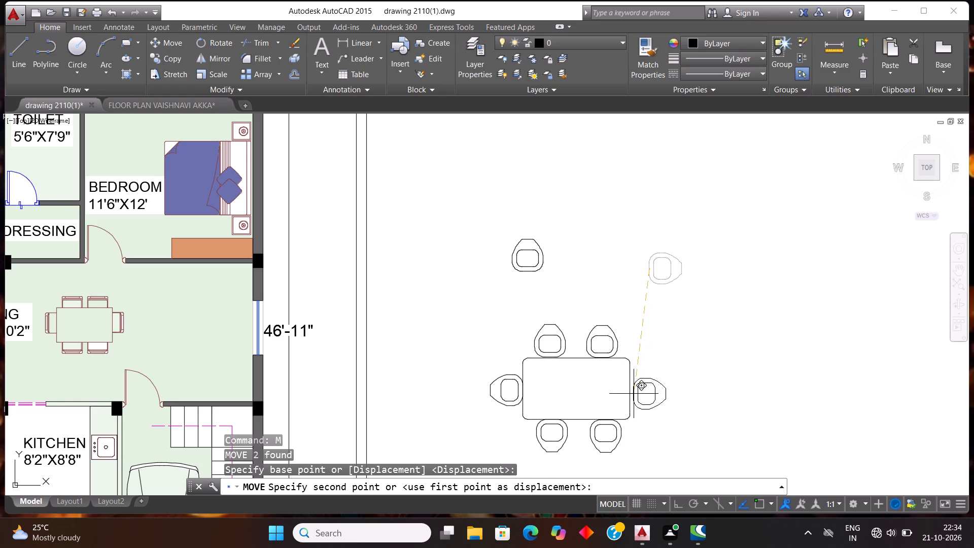
pyautogui.click(630, 389)
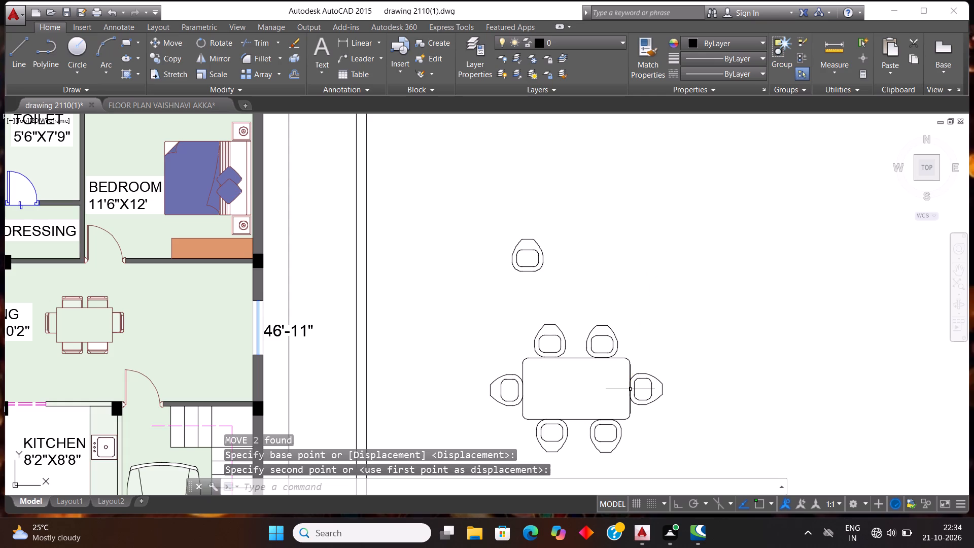
# Delete the spare chair left above the new six-chair dining table.
pyautogui.scroll(-2, 649, 350)
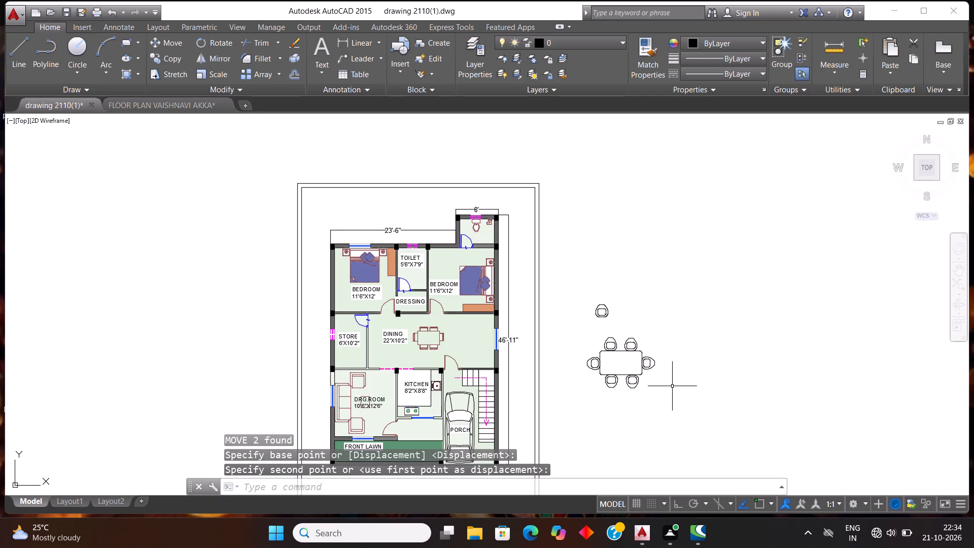
pyautogui.scroll(1, 587, 356)
pyautogui.click(627, 309)
pyautogui.click(572, 253)
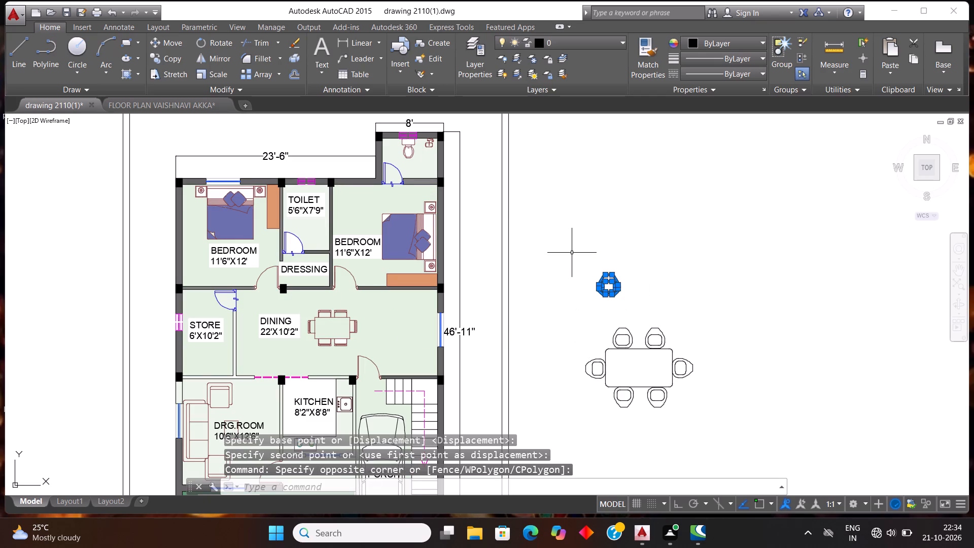
pyautogui.press('Delete')
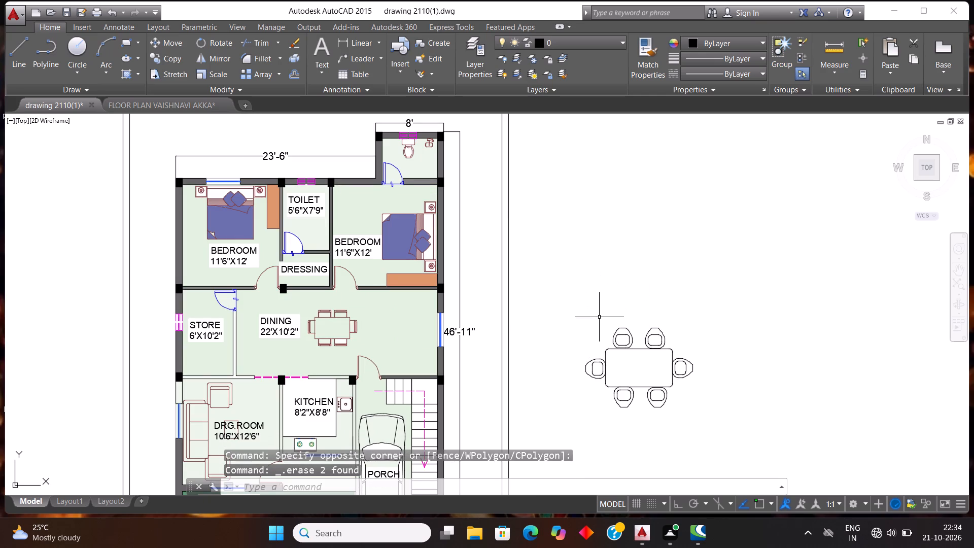
# Offset the new dining table's rounded outline 4" inward to form an inner border.
pyautogui.write('OF')
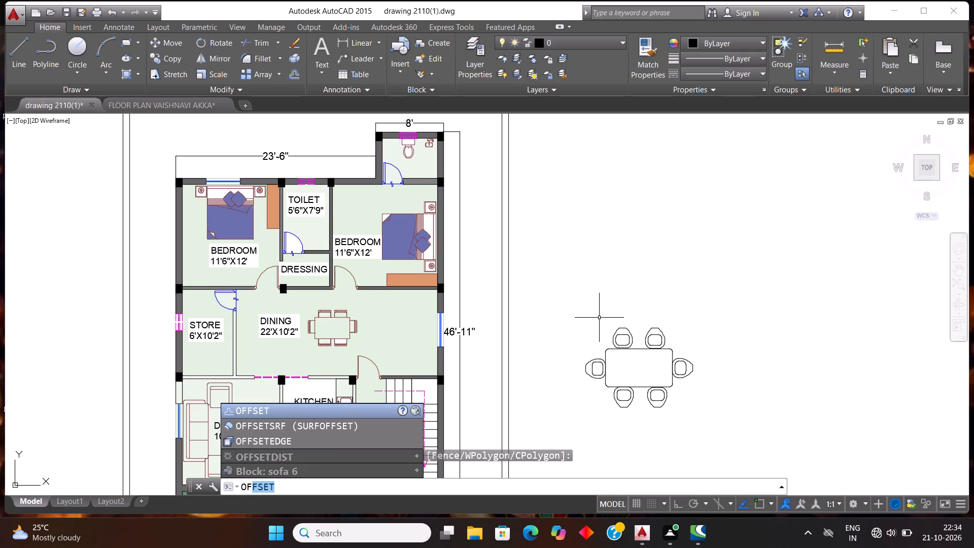
pyautogui.press('Return')
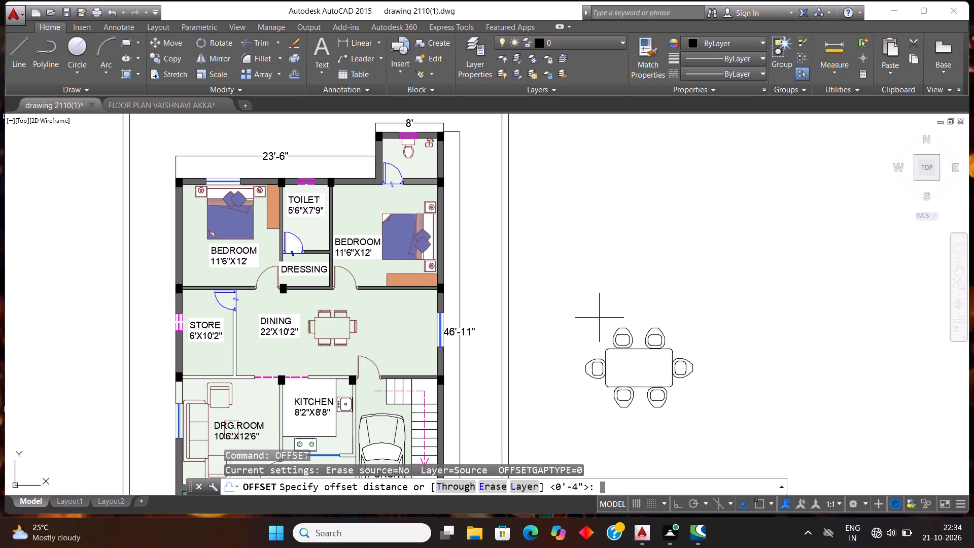
pyautogui.write('4"')
pyautogui.press('Return')
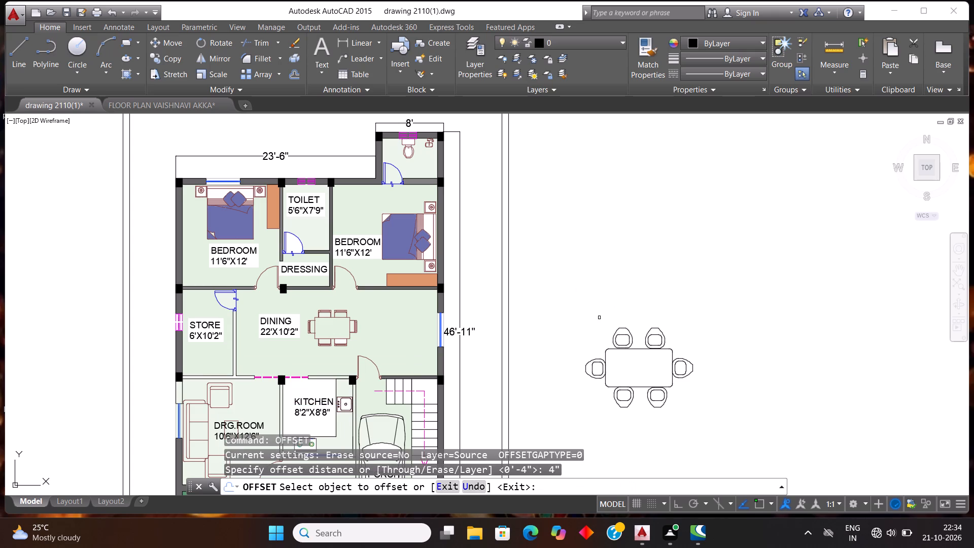
pyautogui.click(607, 351)
pyautogui.click(637, 369)
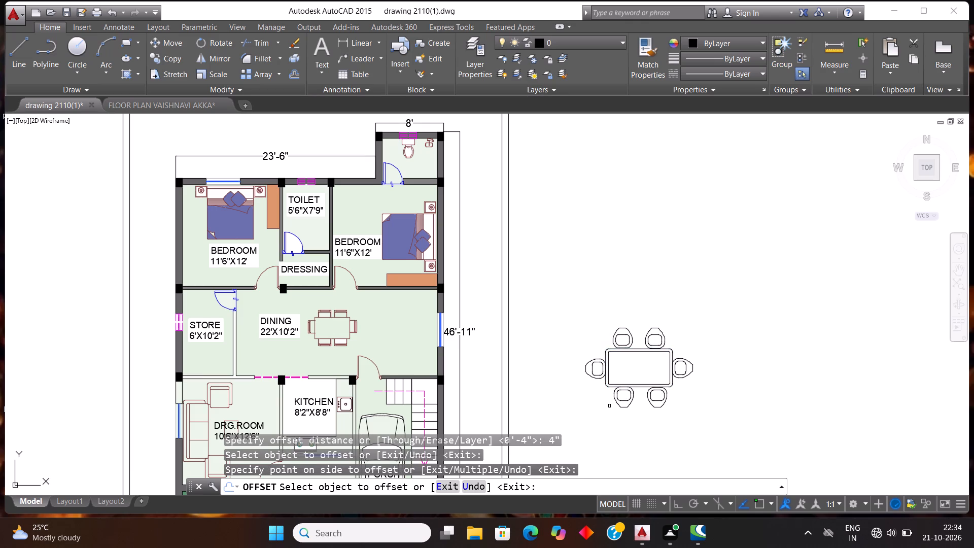
pyautogui.scroll(-1, 609, 406)
pyautogui.scroll(1, 609, 406)
pyautogui.press('Escape')
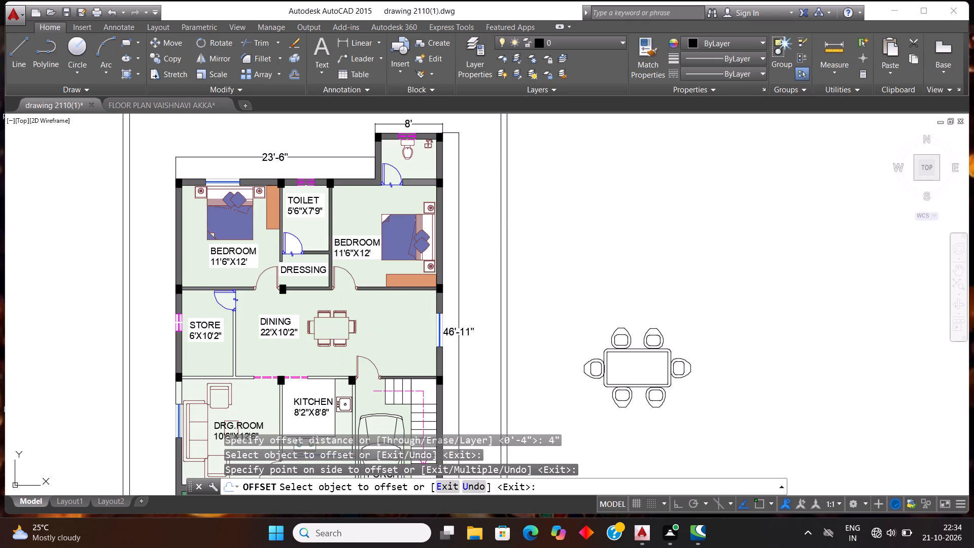
pyautogui.press('Escape')
# Scale the whole new table-and-chairs set down by eye from the lower-left chair's tip, close to the size of the plan's existing dining set.
pyautogui.click(729, 431)
pyautogui.click(569, 310)
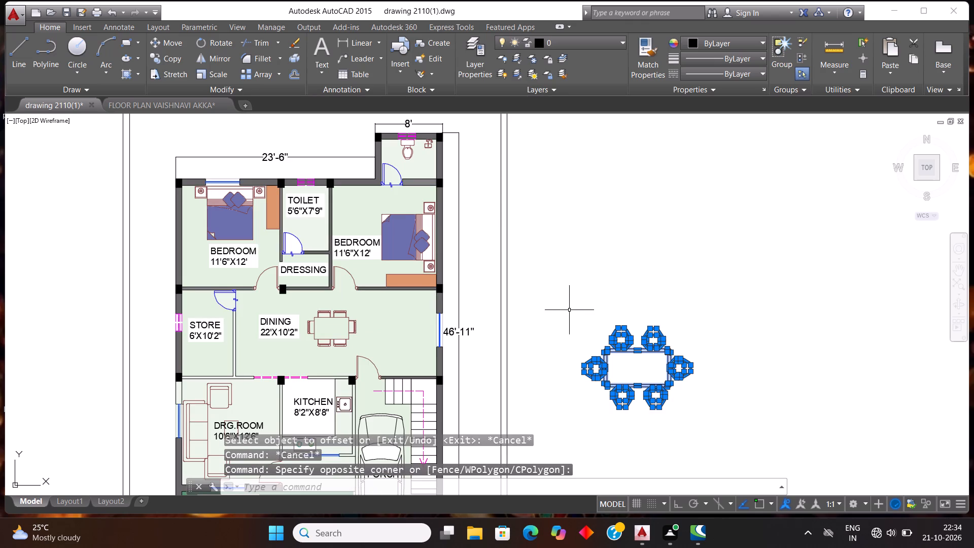
pyautogui.write('SC')
pyautogui.click(282, 380)
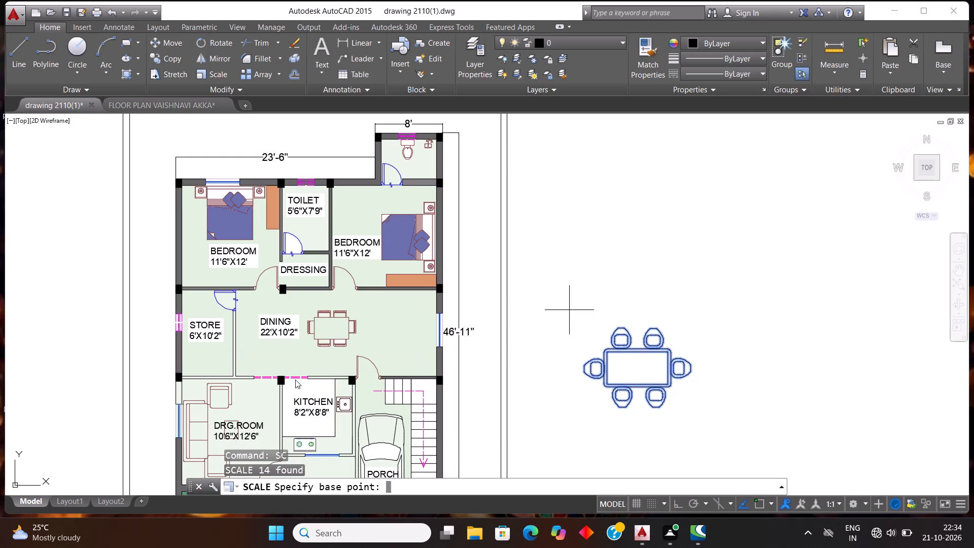
pyautogui.click(619, 408)
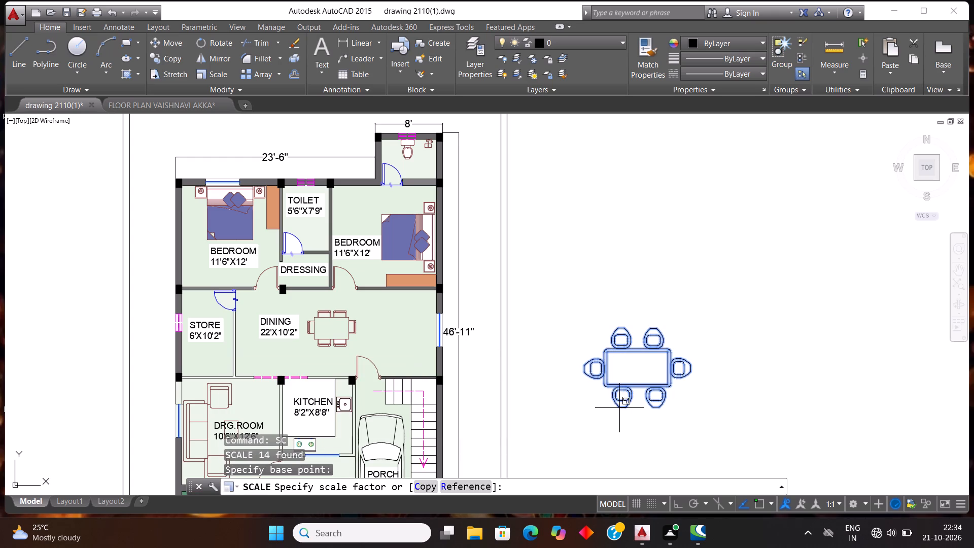
pyautogui.scroll(-6, 587, 402)
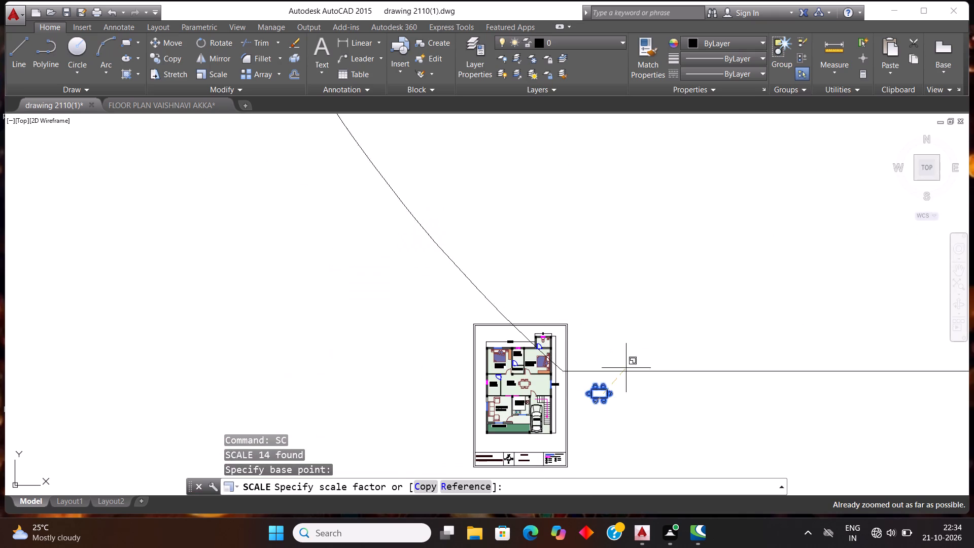
pyautogui.scroll(-1, 606, 379)
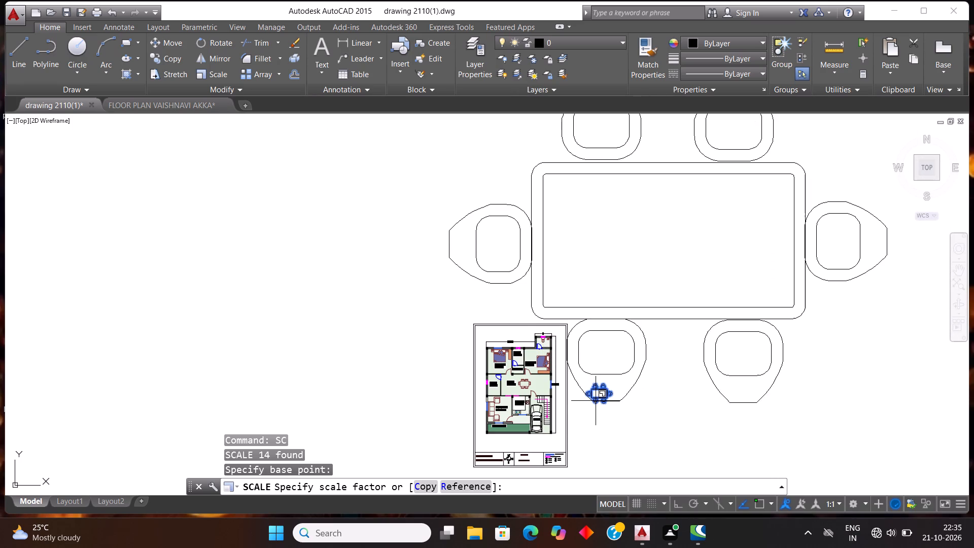
pyautogui.scroll(6, 599, 398)
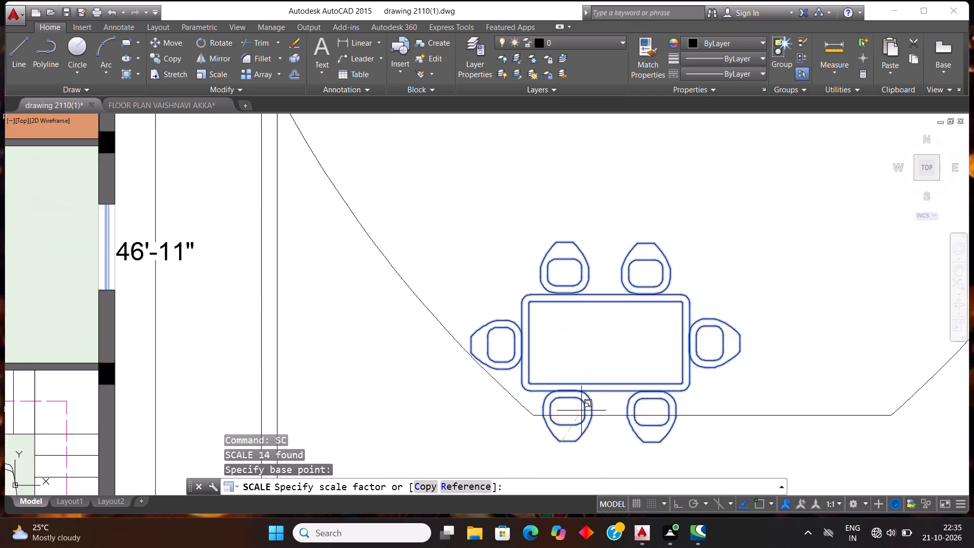
pyautogui.scroll(2, 581, 410)
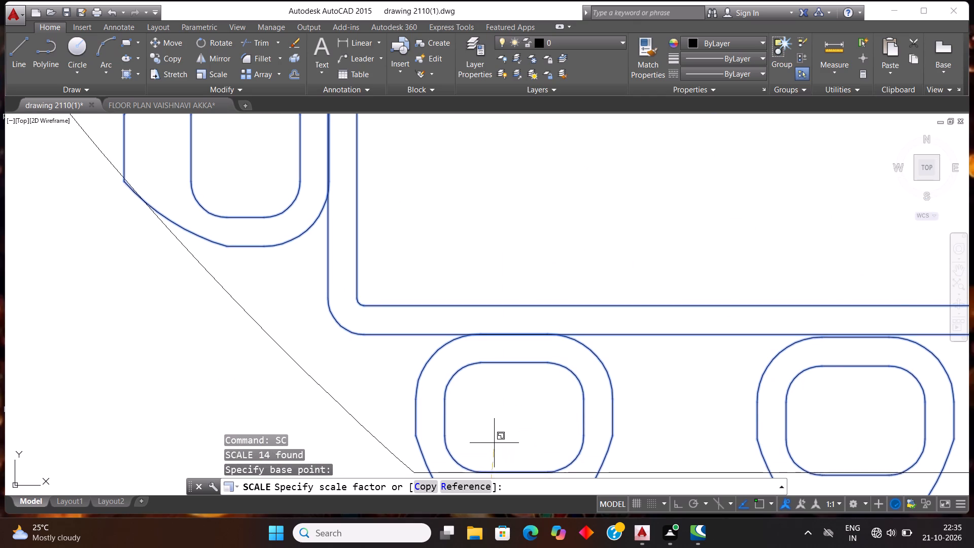
pyautogui.scroll(-3, 502, 437)
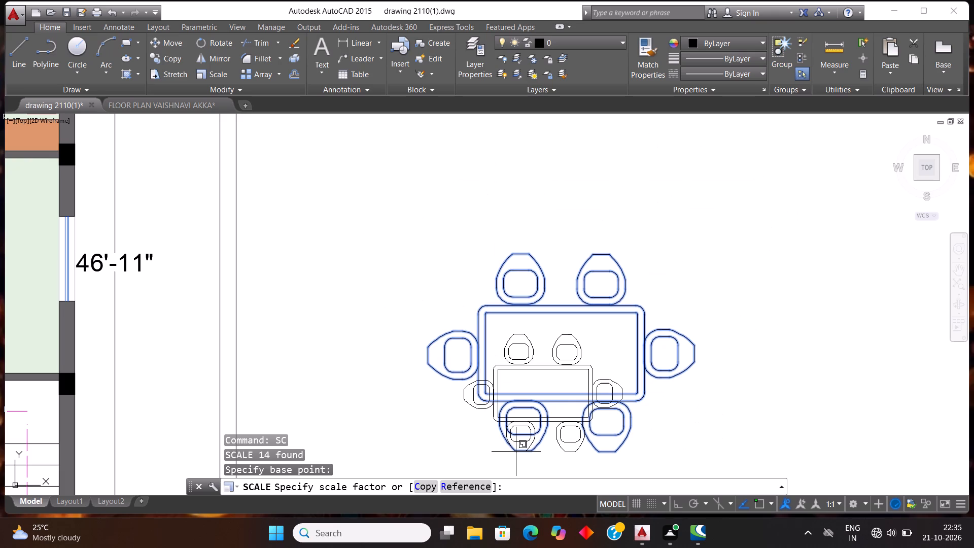
pyautogui.click(516, 452)
pyautogui.scroll(-3, 543, 318)
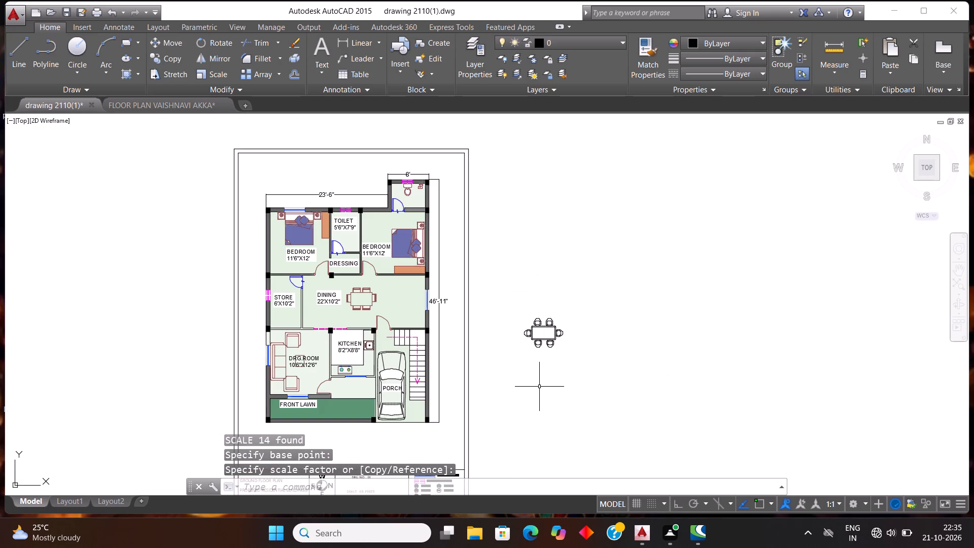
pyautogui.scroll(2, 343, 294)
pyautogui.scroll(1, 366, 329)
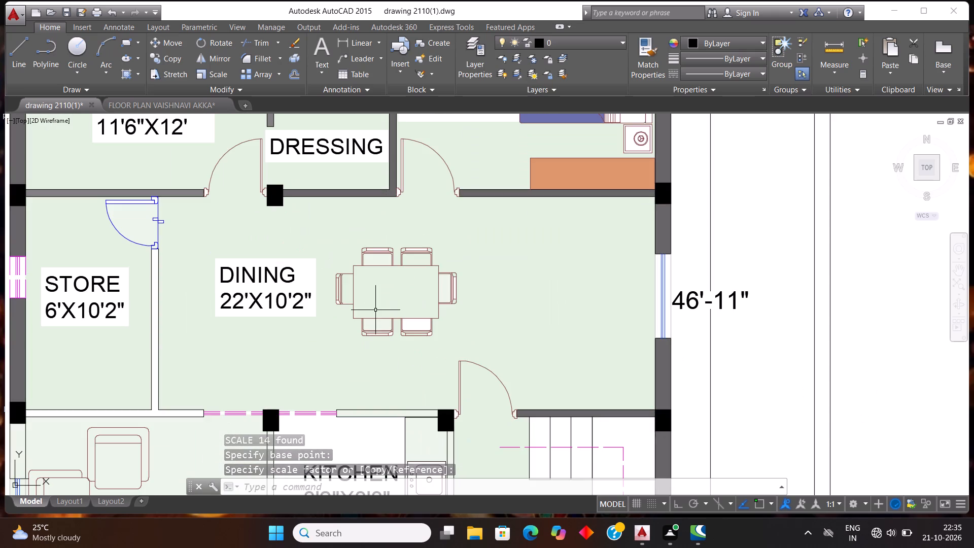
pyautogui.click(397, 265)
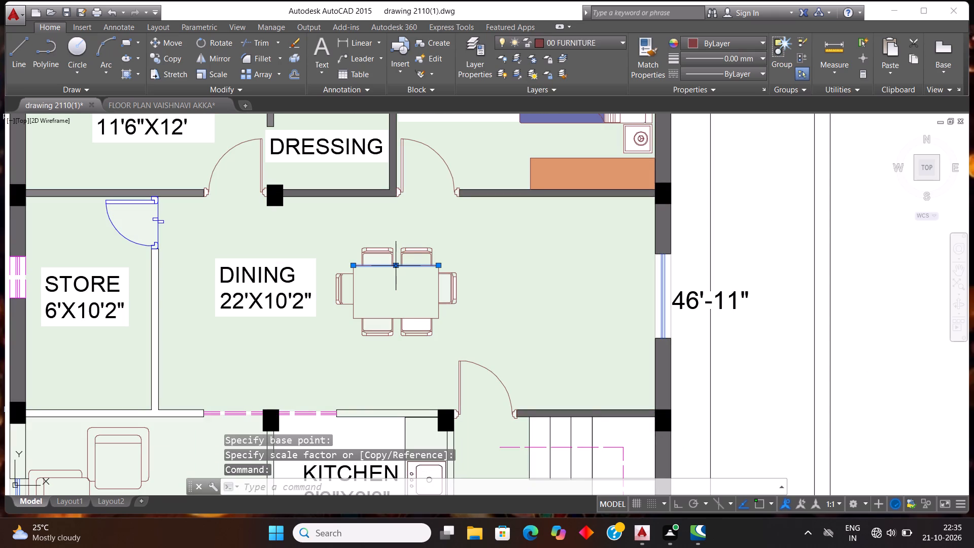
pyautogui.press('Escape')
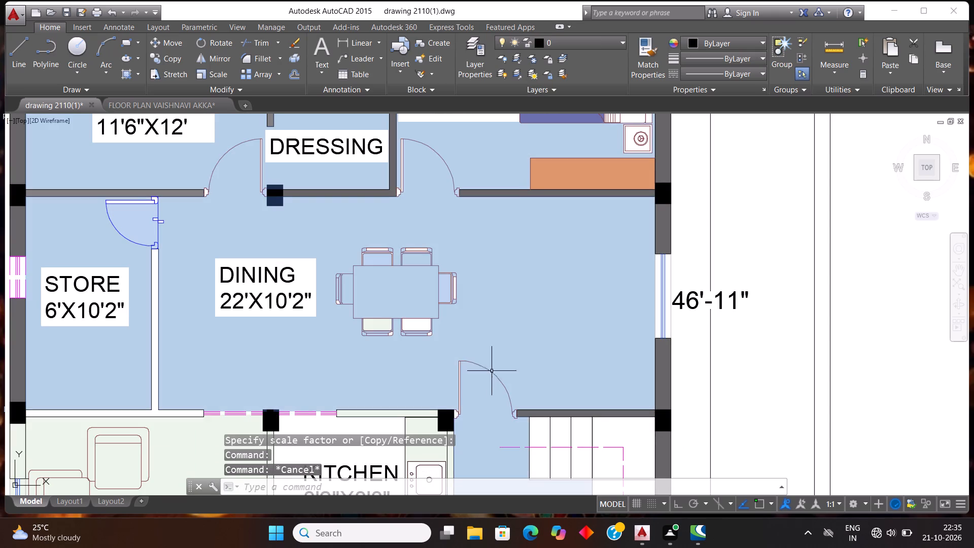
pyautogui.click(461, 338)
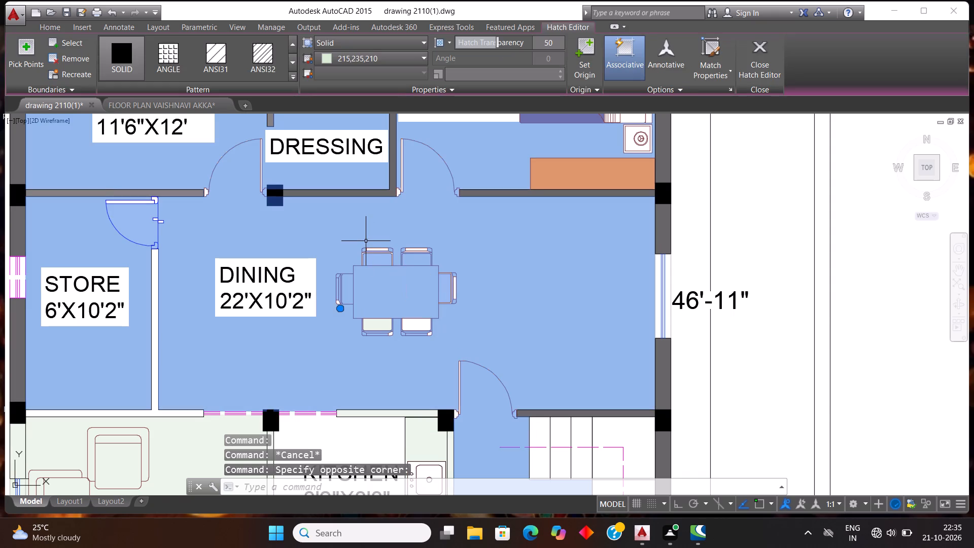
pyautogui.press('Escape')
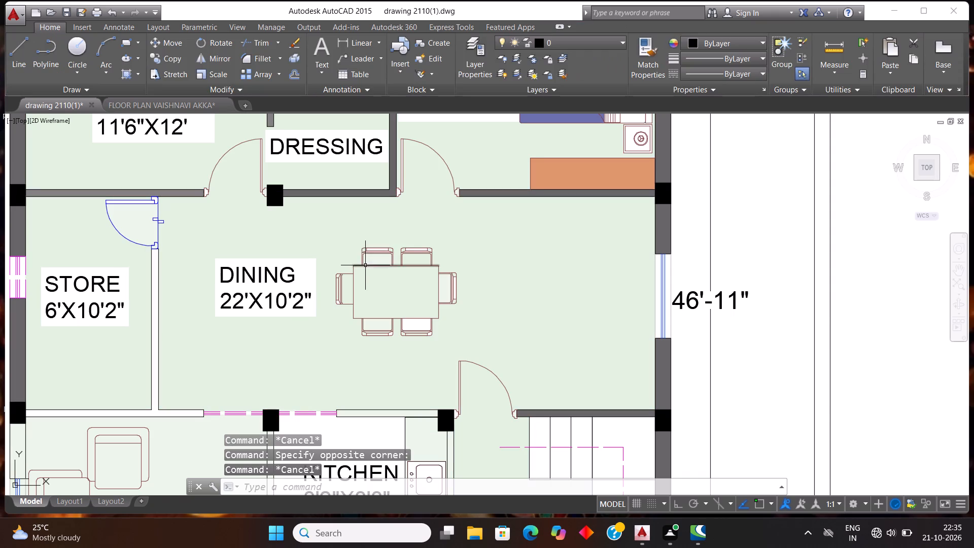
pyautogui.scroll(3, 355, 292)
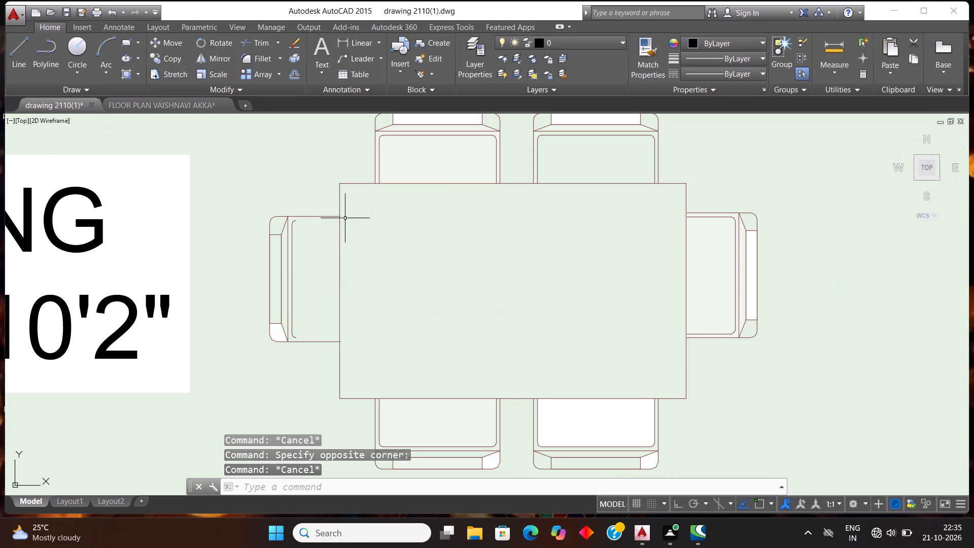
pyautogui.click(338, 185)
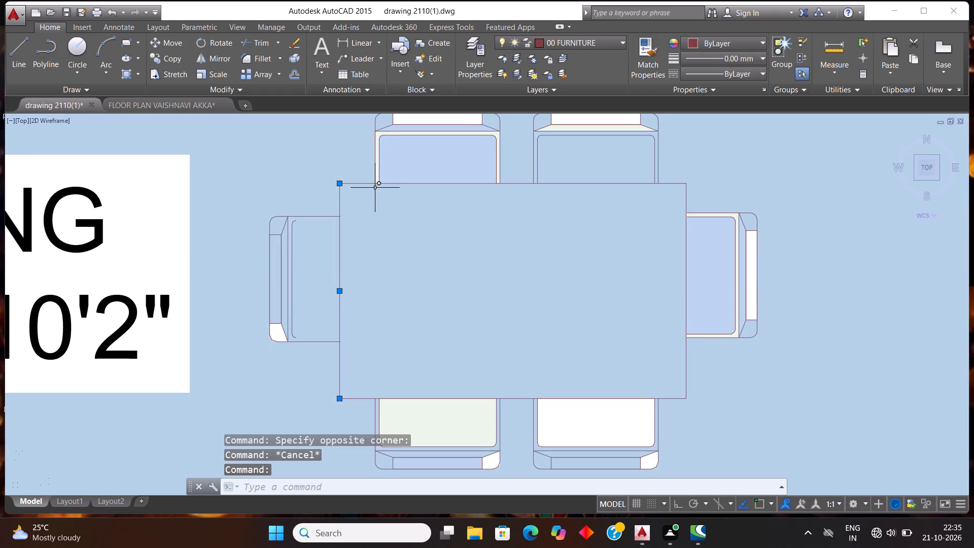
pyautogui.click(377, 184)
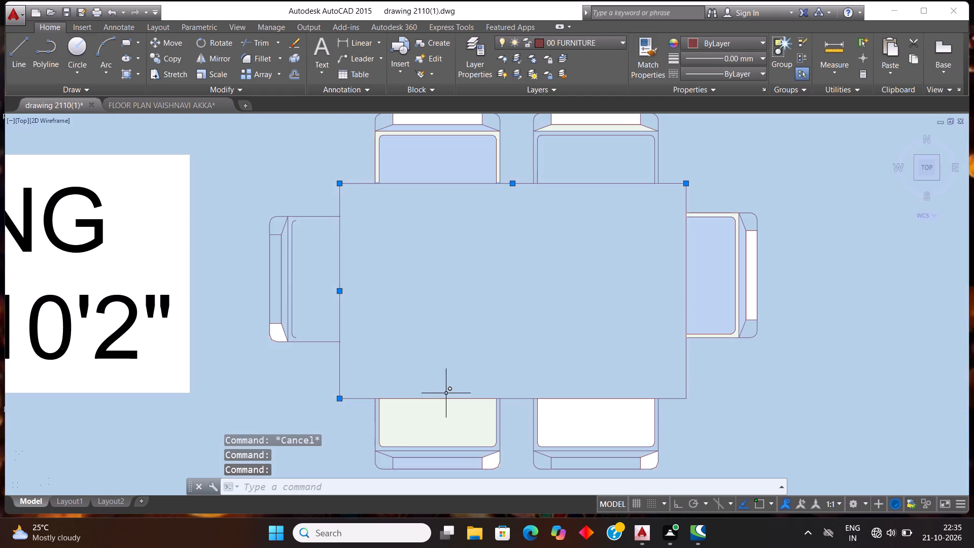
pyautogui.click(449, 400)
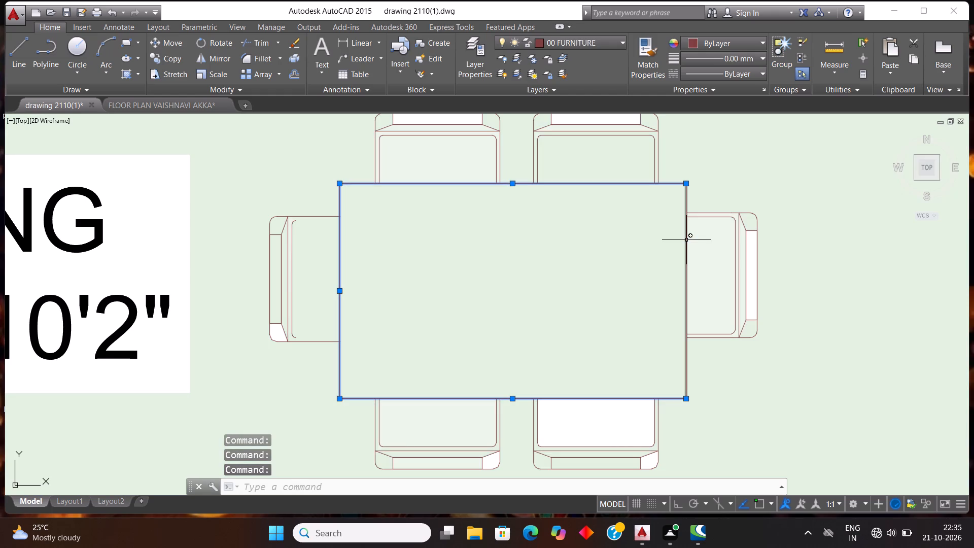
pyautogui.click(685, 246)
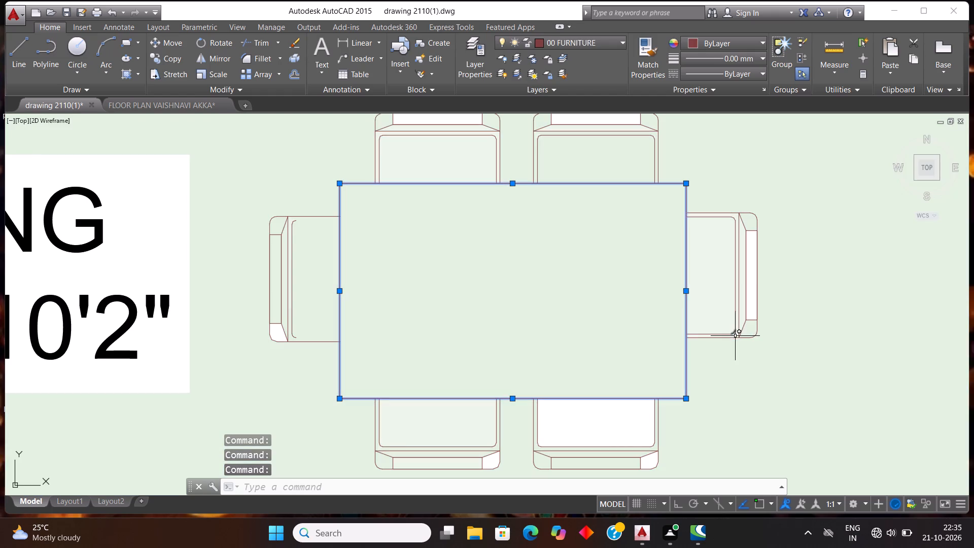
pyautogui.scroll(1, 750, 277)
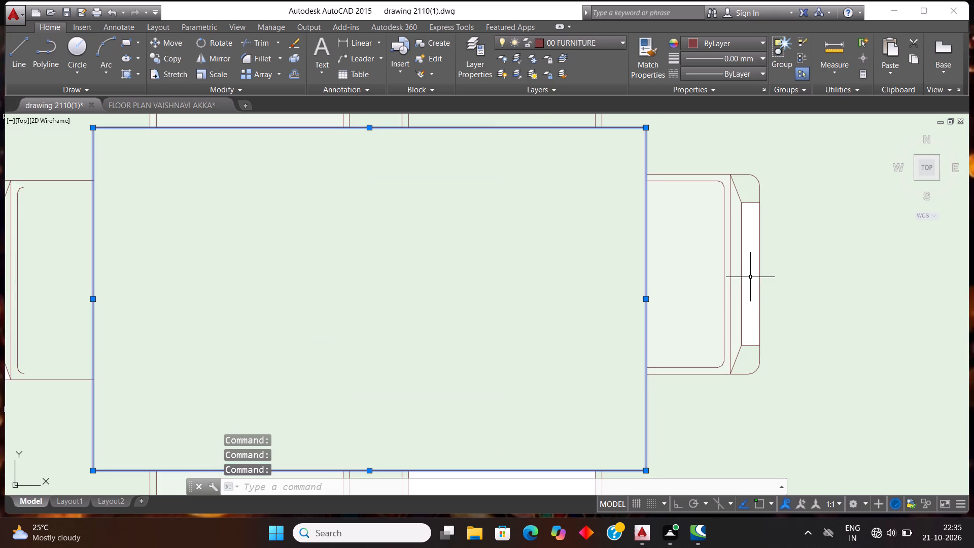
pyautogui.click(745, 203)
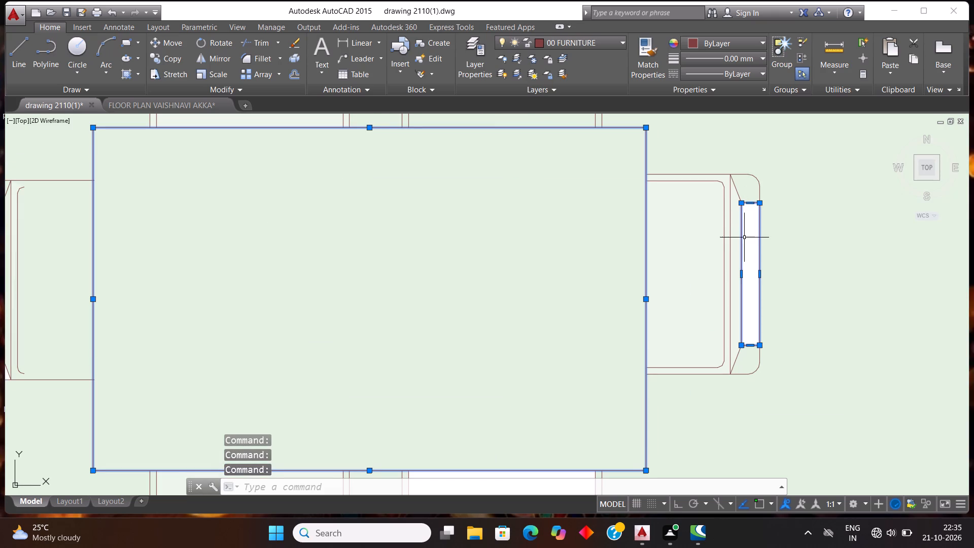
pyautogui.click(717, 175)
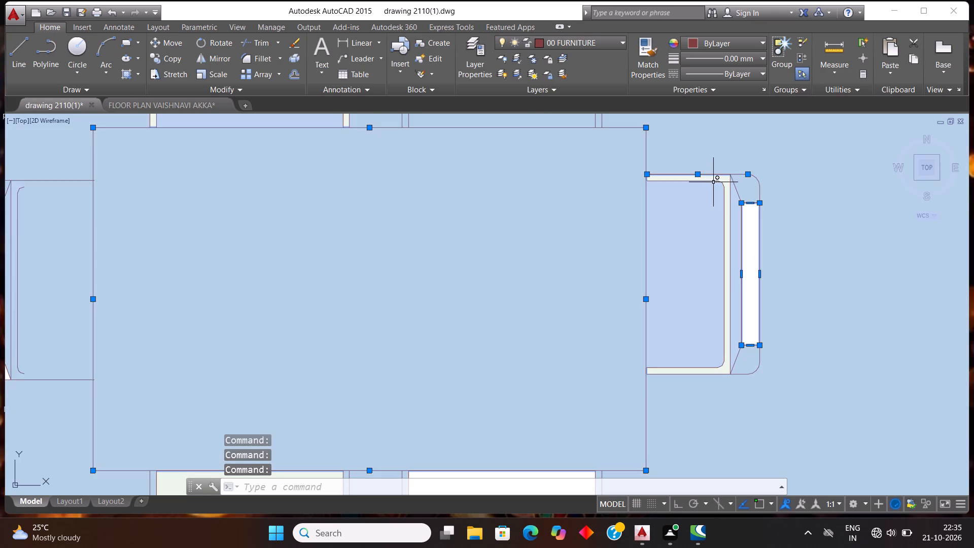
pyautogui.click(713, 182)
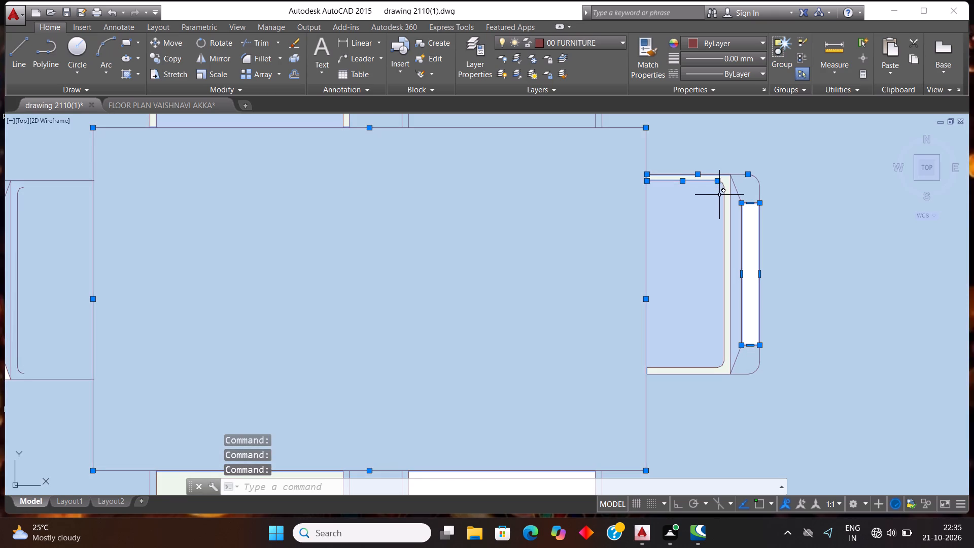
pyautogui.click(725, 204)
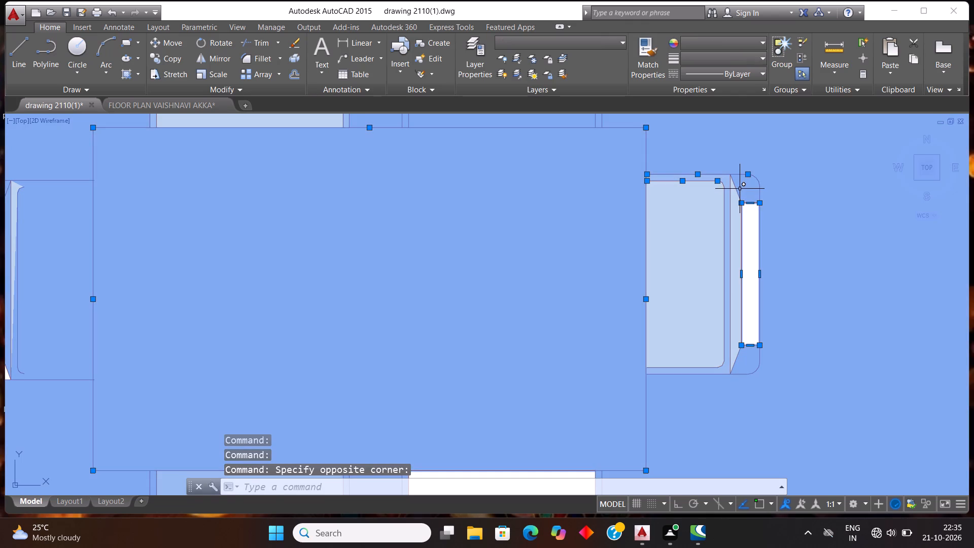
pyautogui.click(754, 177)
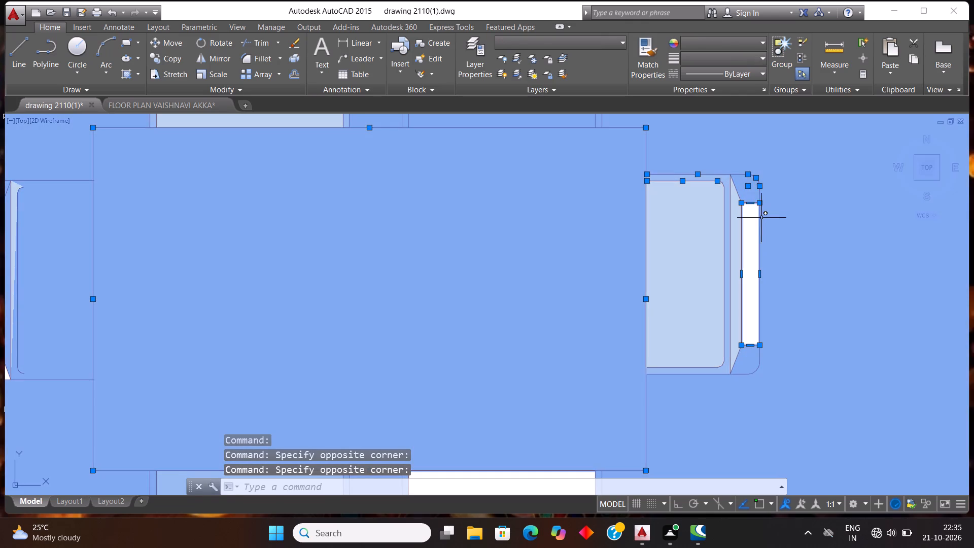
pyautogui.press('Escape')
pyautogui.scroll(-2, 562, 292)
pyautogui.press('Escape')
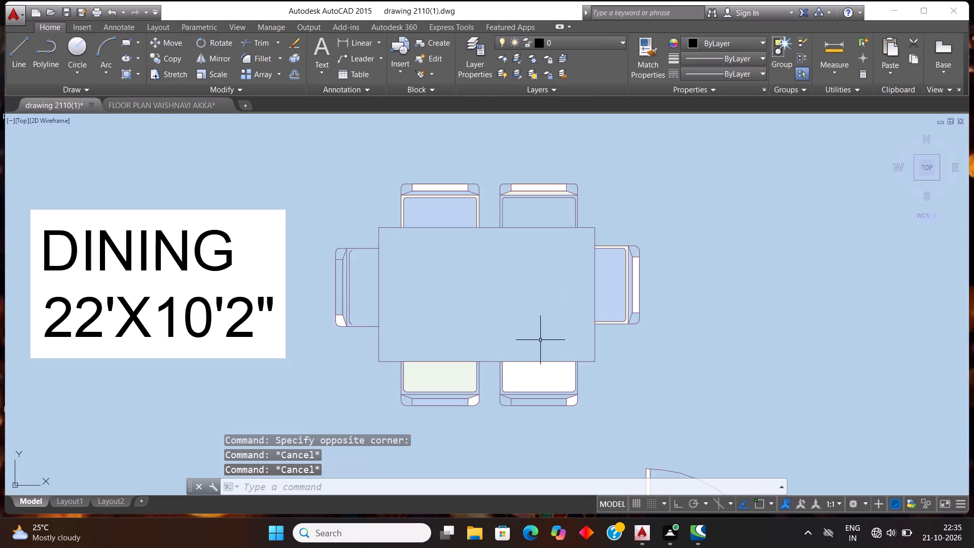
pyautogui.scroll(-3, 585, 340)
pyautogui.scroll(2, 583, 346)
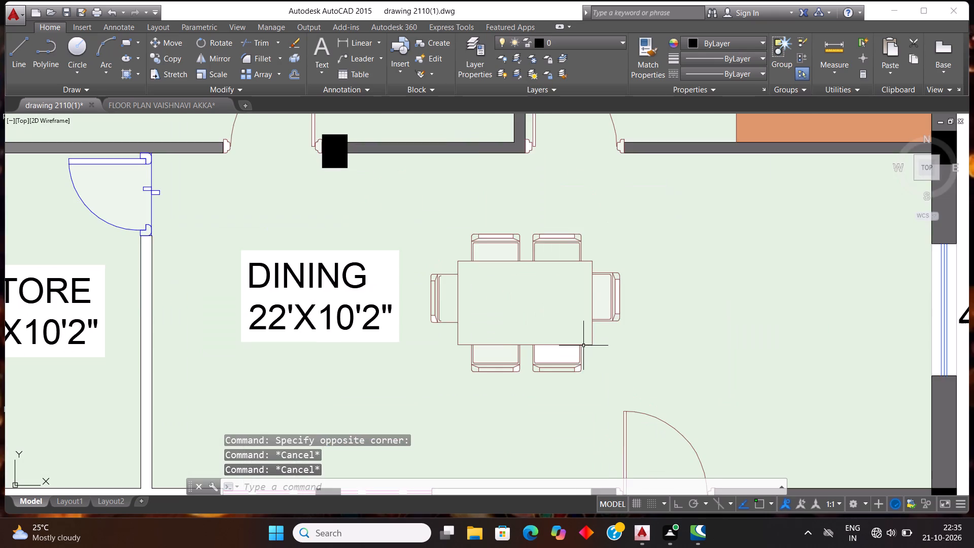
# Compare the plan's existing dining set with the scaled new table-and-chairs set beside the sheet.
pyautogui.scroll(-3, 583, 346)
pyautogui.scroll(2, 583, 346)
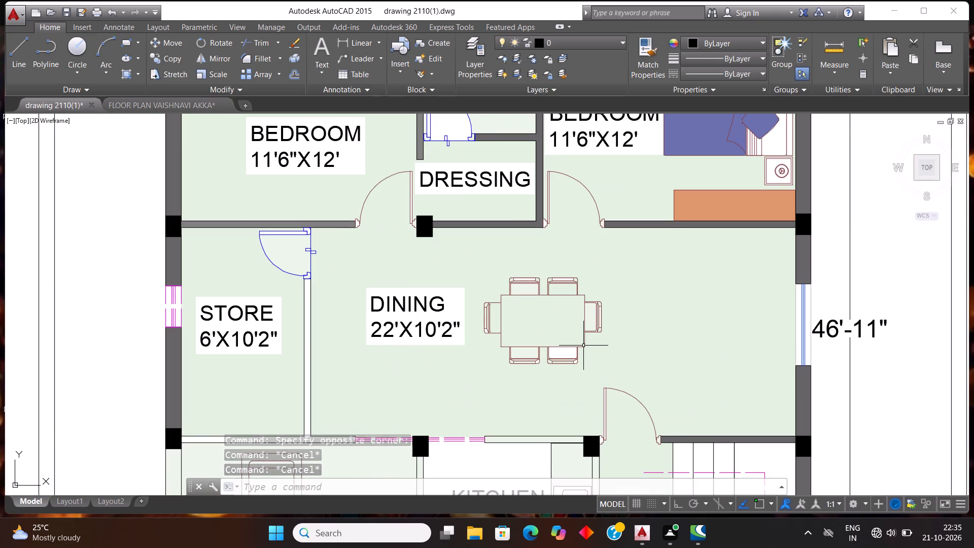
pyautogui.scroll(4, 570, 366)
pyautogui.click(598, 358)
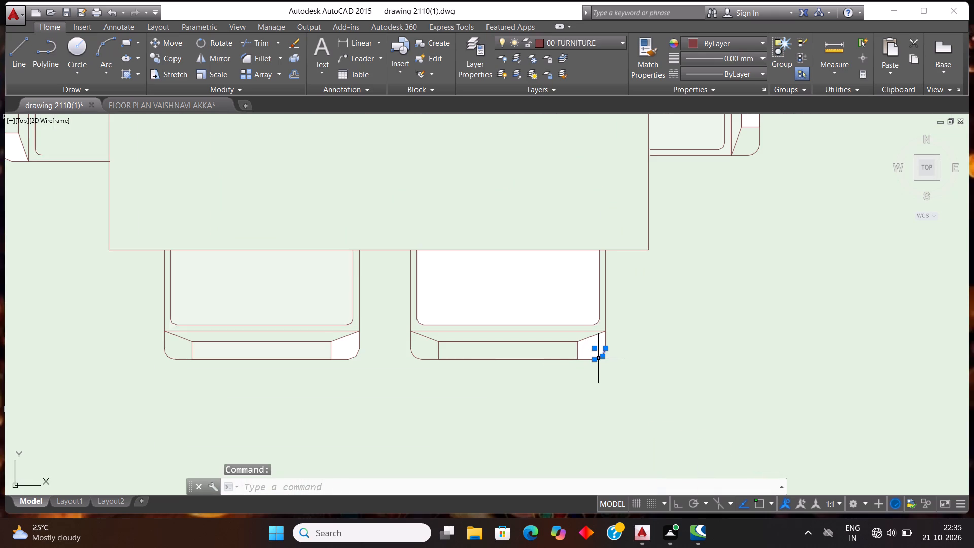
pyautogui.press('Escape')
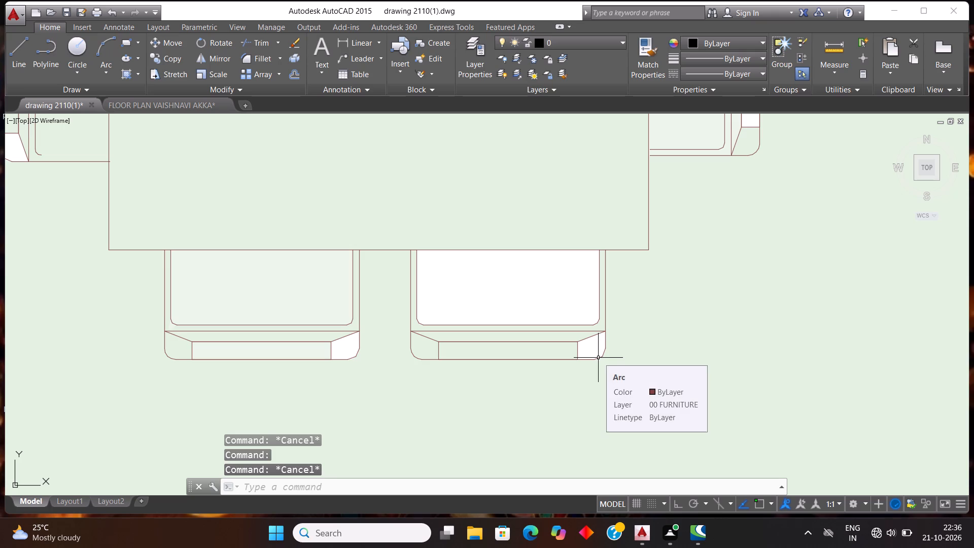
pyautogui.scroll(-5, 556, 320)
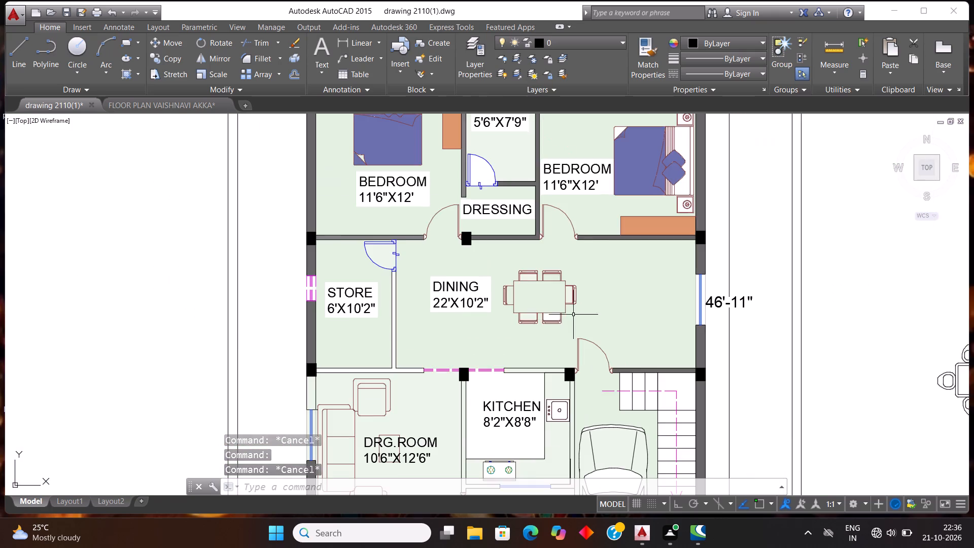
pyautogui.scroll(-2, 588, 310)
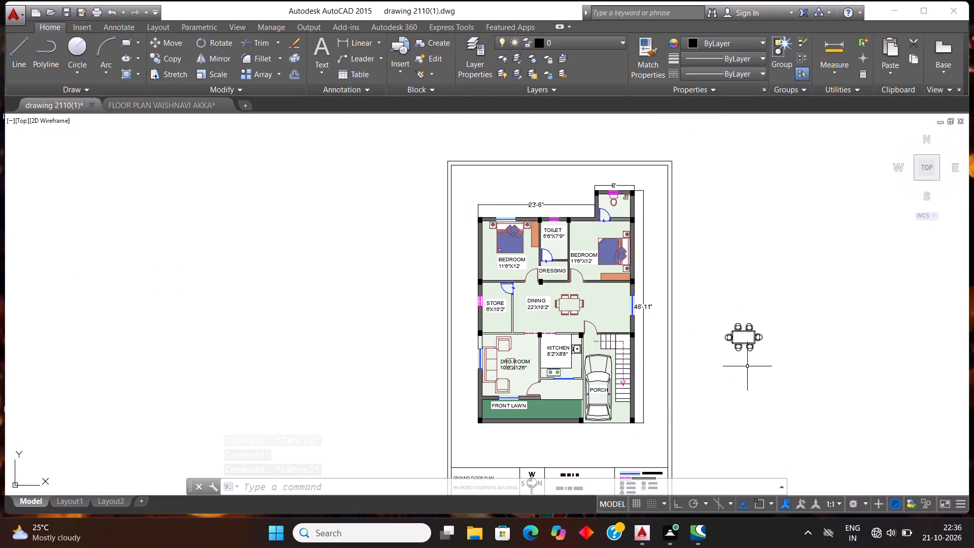
pyautogui.scroll(2, 782, 363)
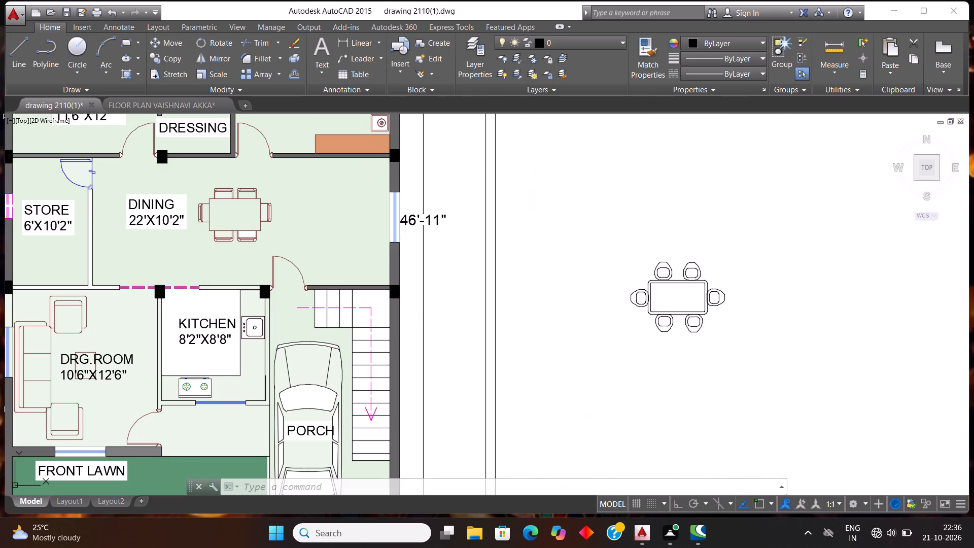
pyautogui.scroll(-1, 782, 363)
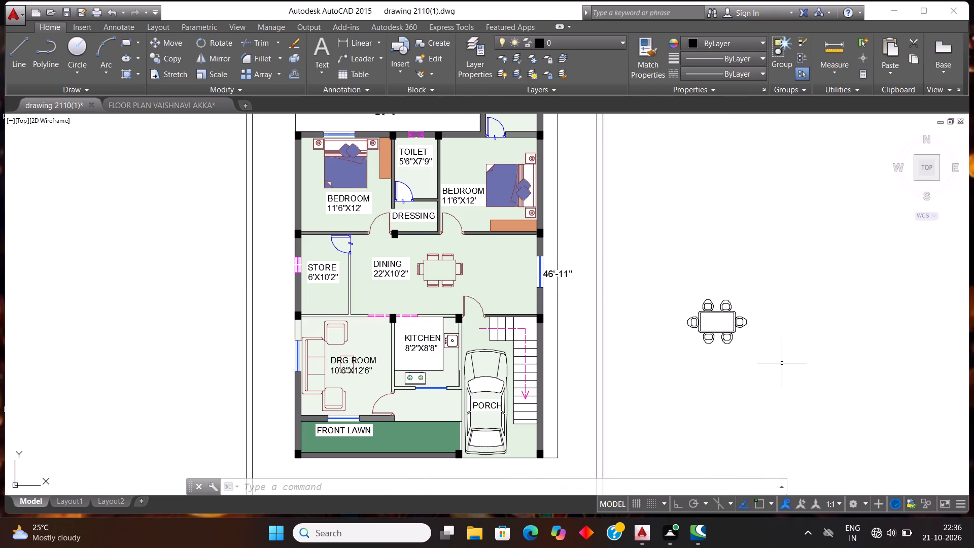
pyautogui.scroll(1, 434, 284)
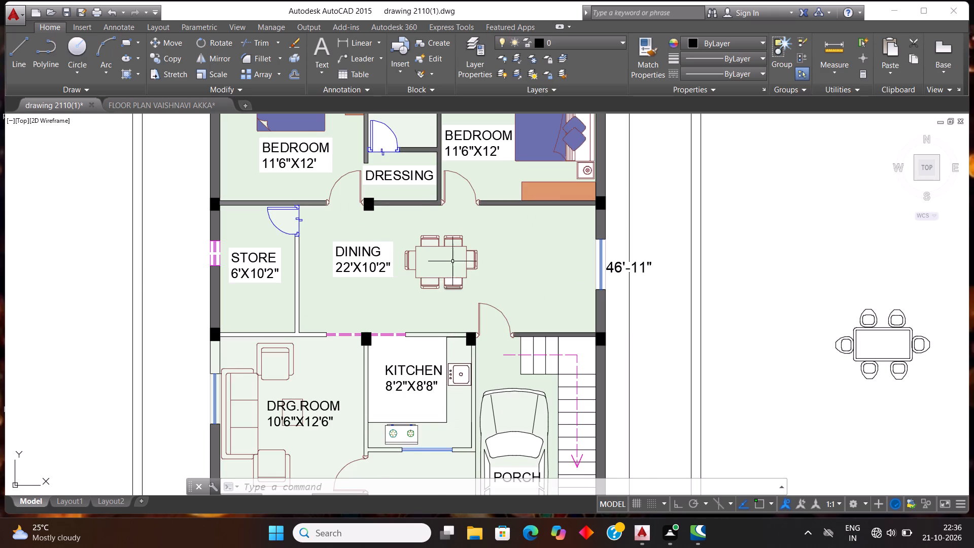
# Delete the pale green solid floor hatch covering the bedrooms, store, dining room and porch.
pyautogui.scroll(1, 452, 248)
pyautogui.scroll(2, 371, 238)
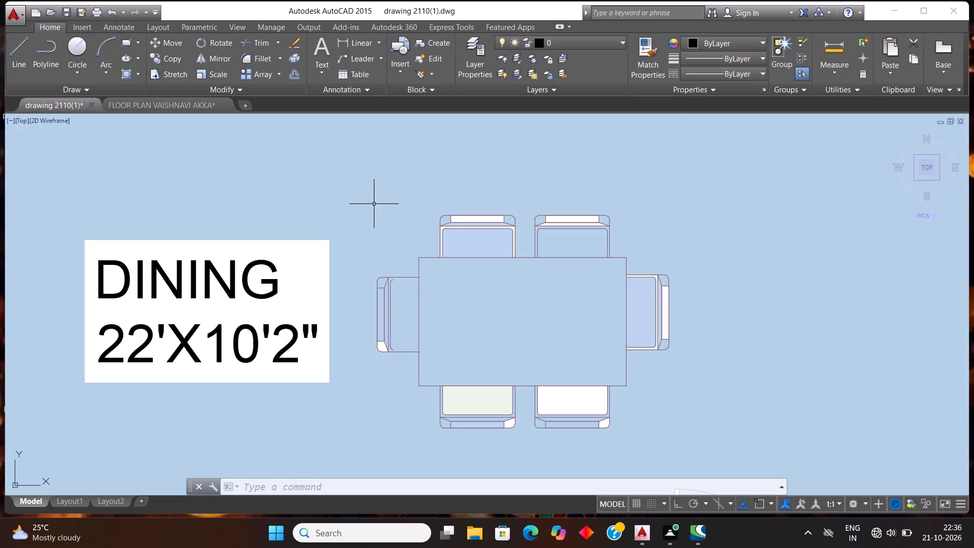
pyautogui.click(373, 203)
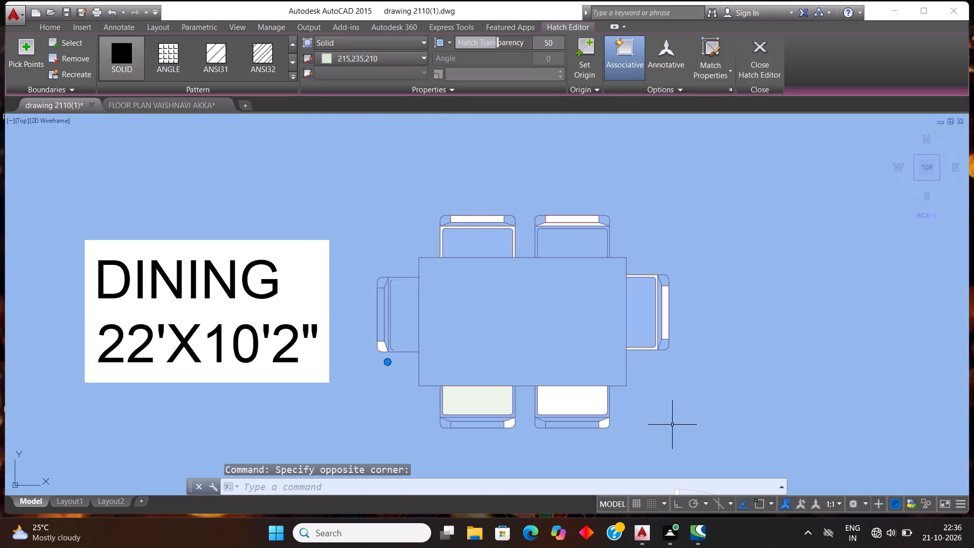
pyautogui.click(672, 425)
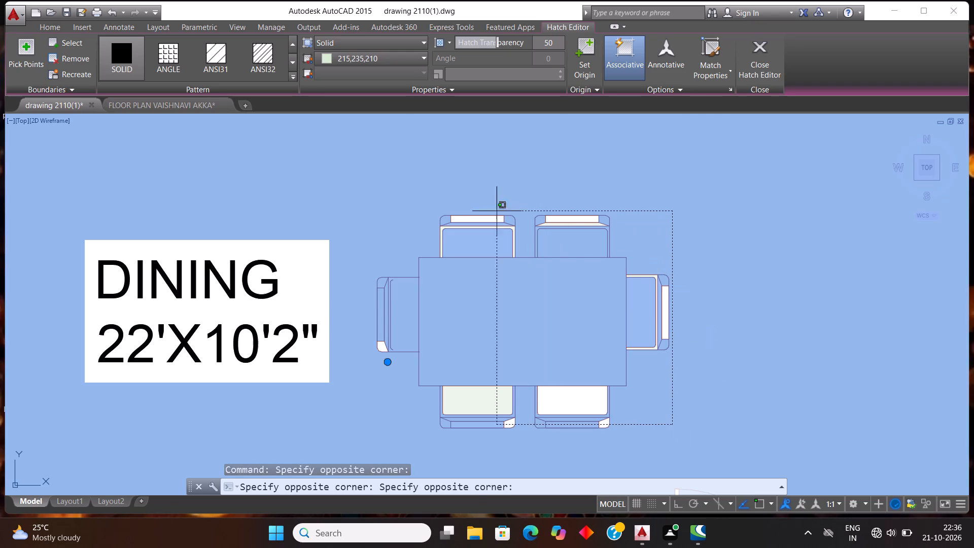
pyautogui.click(368, 203)
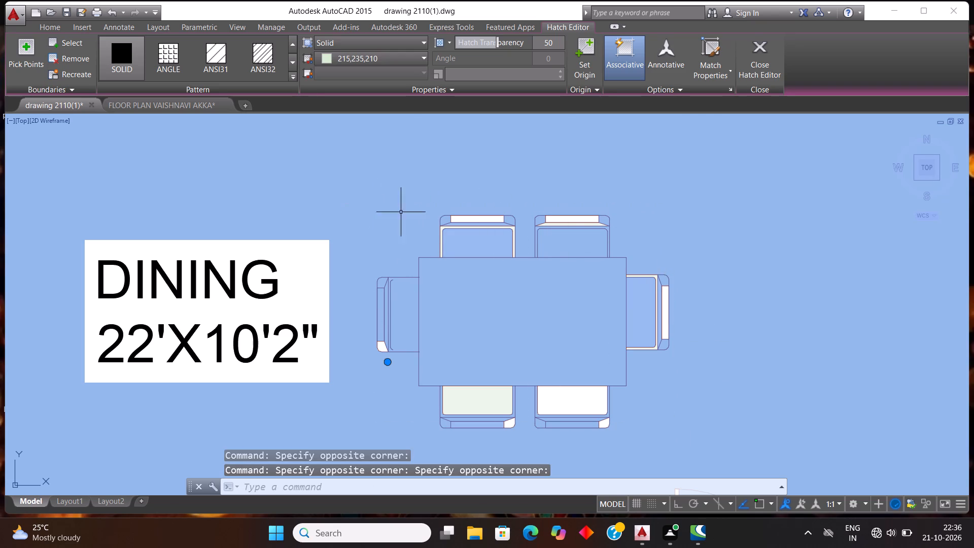
pyautogui.click(711, 428)
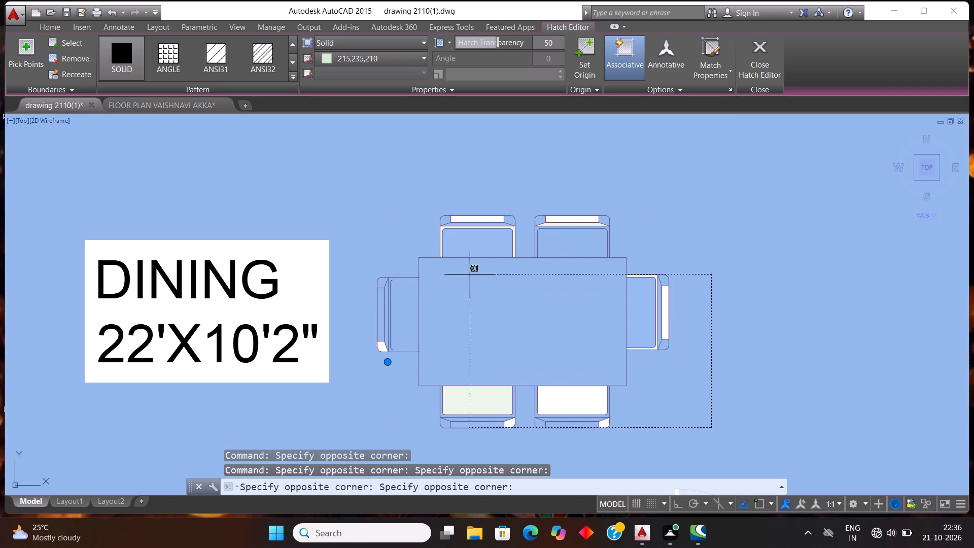
pyautogui.click(370, 186)
pyautogui.scroll(-5, 392, 248)
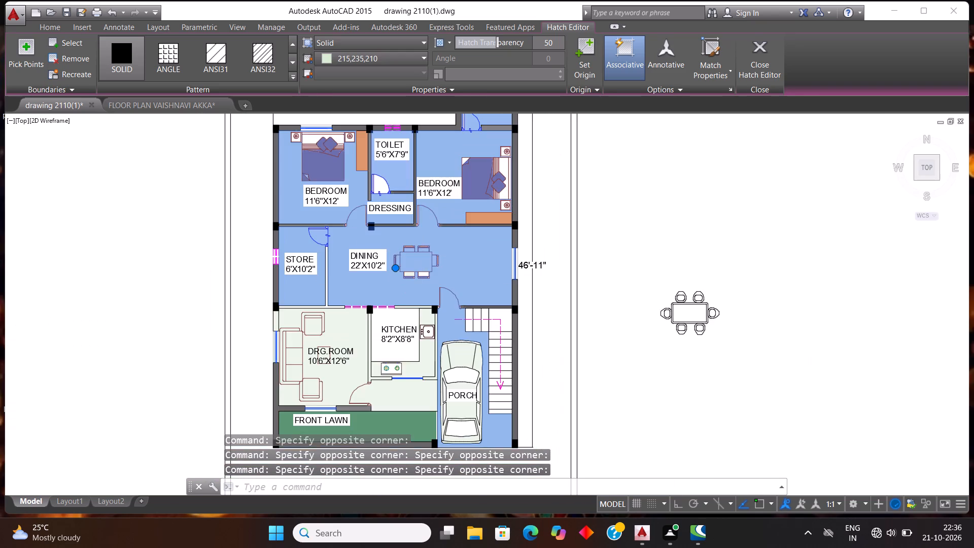
pyautogui.scroll(-1, 423, 256)
pyautogui.scroll(1, 423, 256)
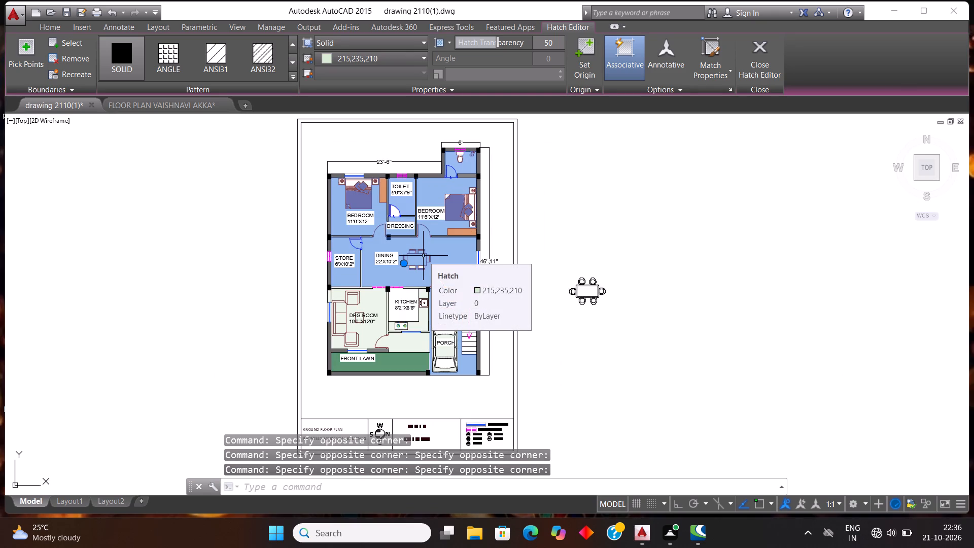
pyautogui.press('Delete')
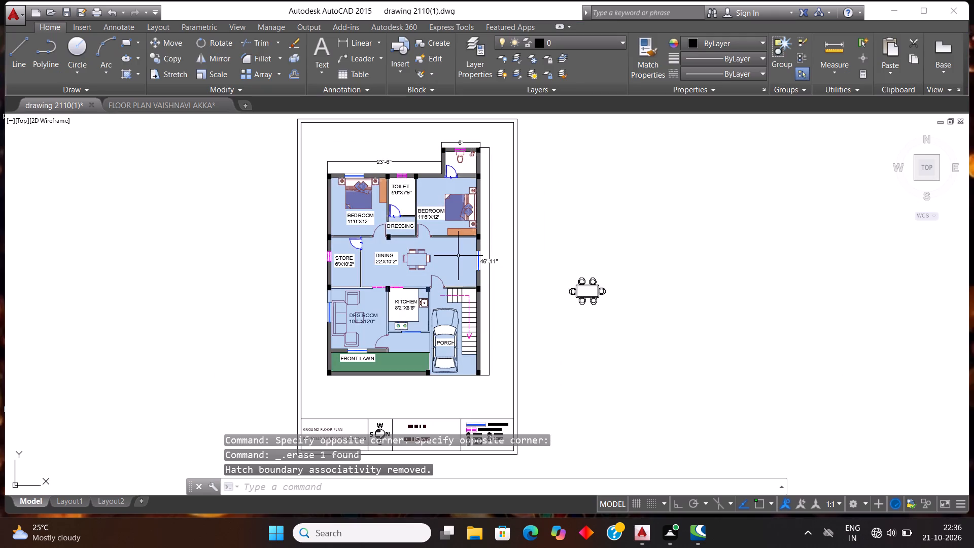
# Delete the remaining pale green floor hatch that spans the drawing room, dining room, bedrooms and porch.
pyautogui.scroll(2, 439, 272)
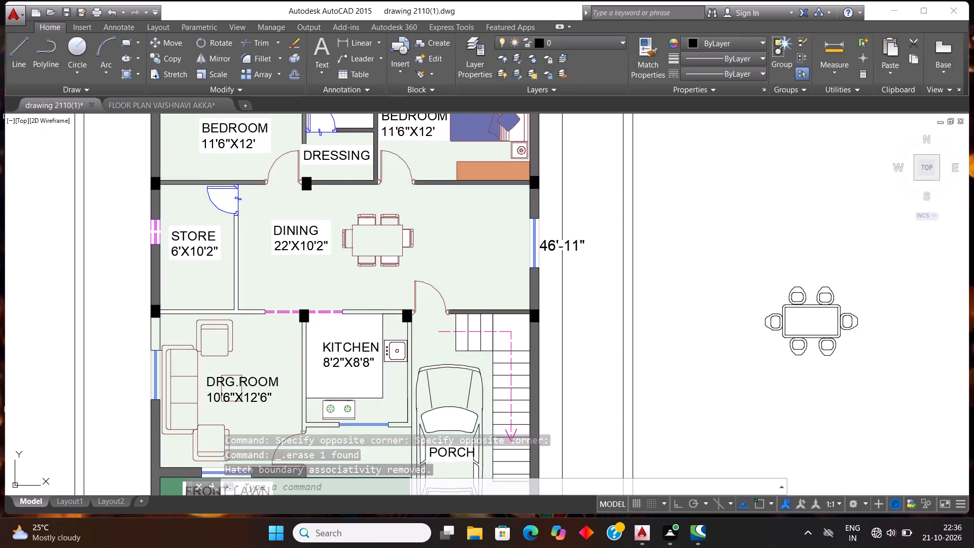
pyautogui.click(411, 274)
pyautogui.click(428, 269)
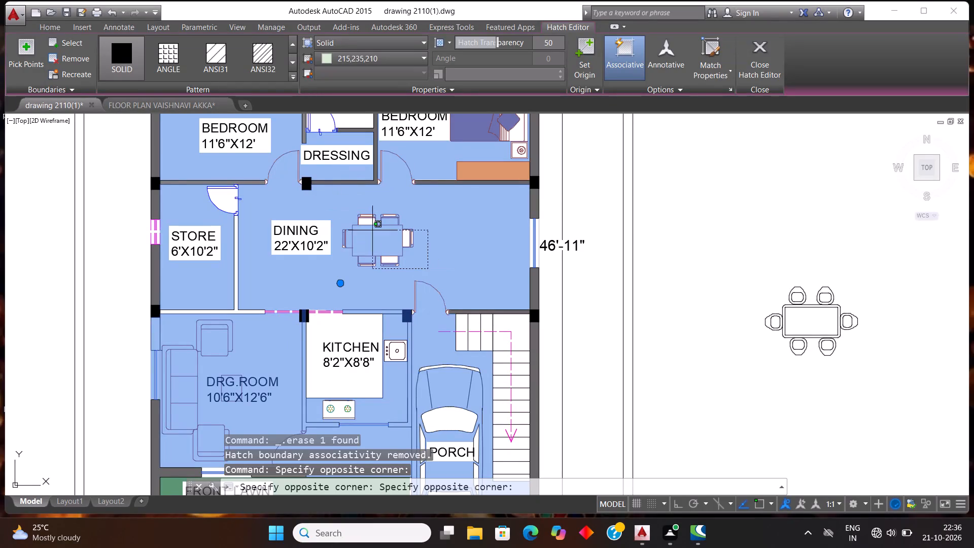
pyautogui.click(337, 204)
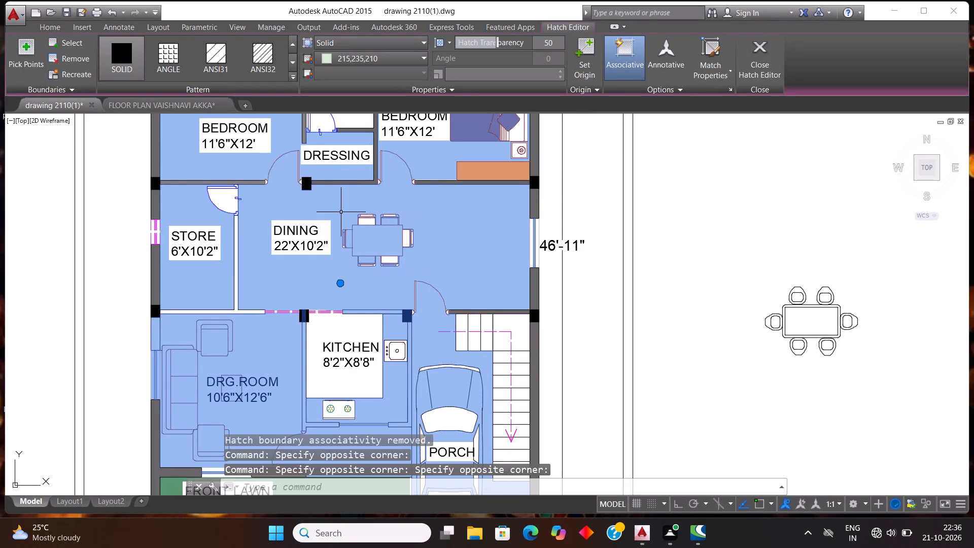
pyautogui.press('Delete')
# Delete the existing rectangular table and its six chairs from the dining room.
pyautogui.scroll(-2, 368, 246)
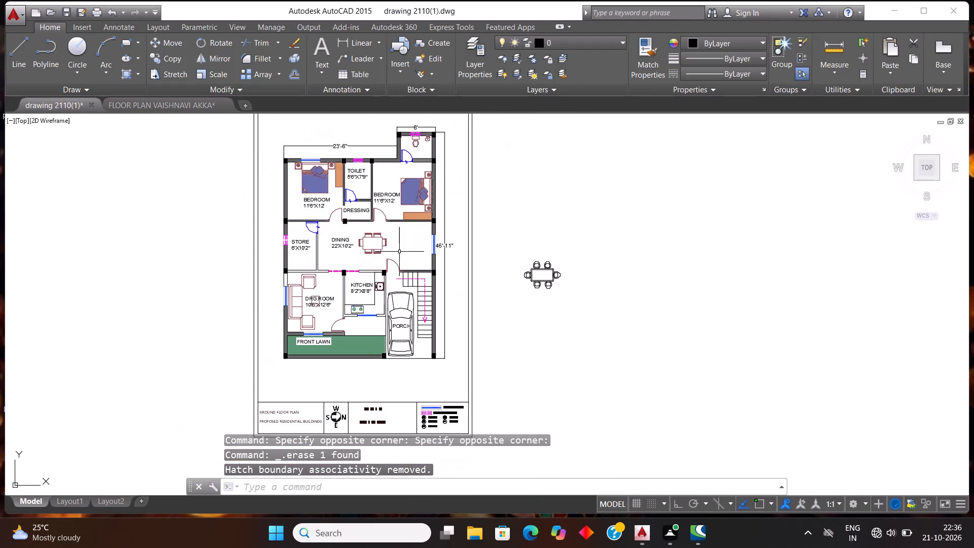
pyautogui.scroll(-1, 420, 257)
pyautogui.scroll(3, 382, 255)
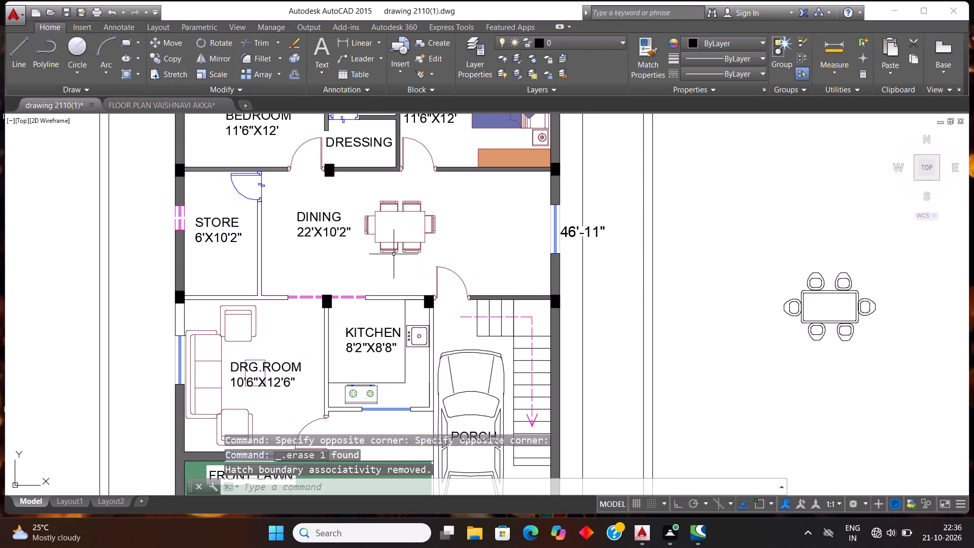
pyautogui.click(439, 254)
pyautogui.click(360, 196)
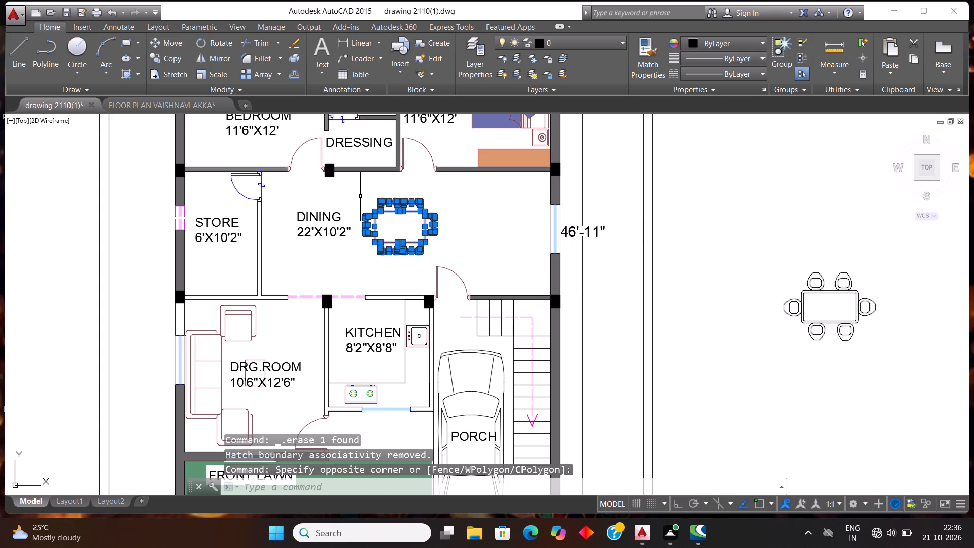
pyautogui.press('Delete')
# Copy the new six-chair rounded table set from beside the sheet and paste it into the dining room beside the DINING label.
pyautogui.scroll(-1, 384, 226)
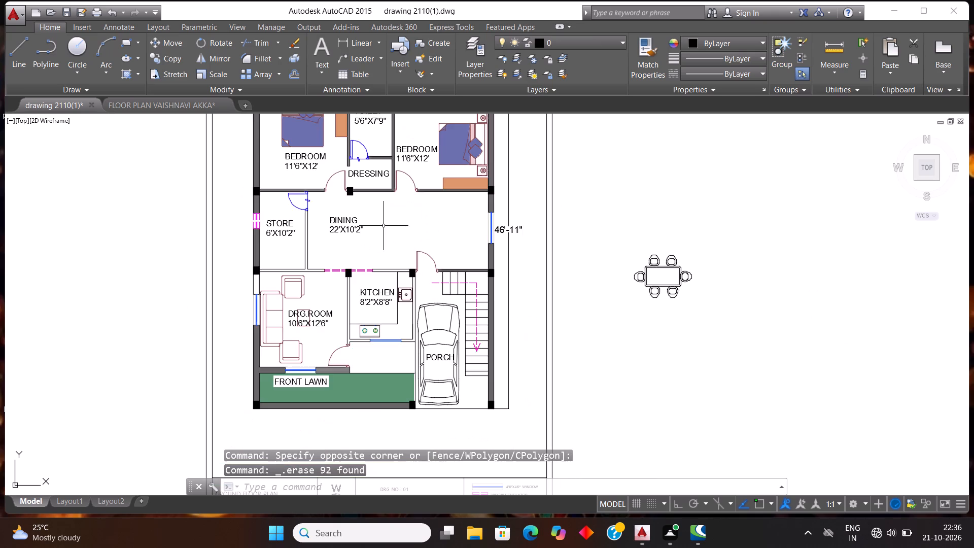
pyautogui.scroll(-1, 384, 226)
pyautogui.click(602, 295)
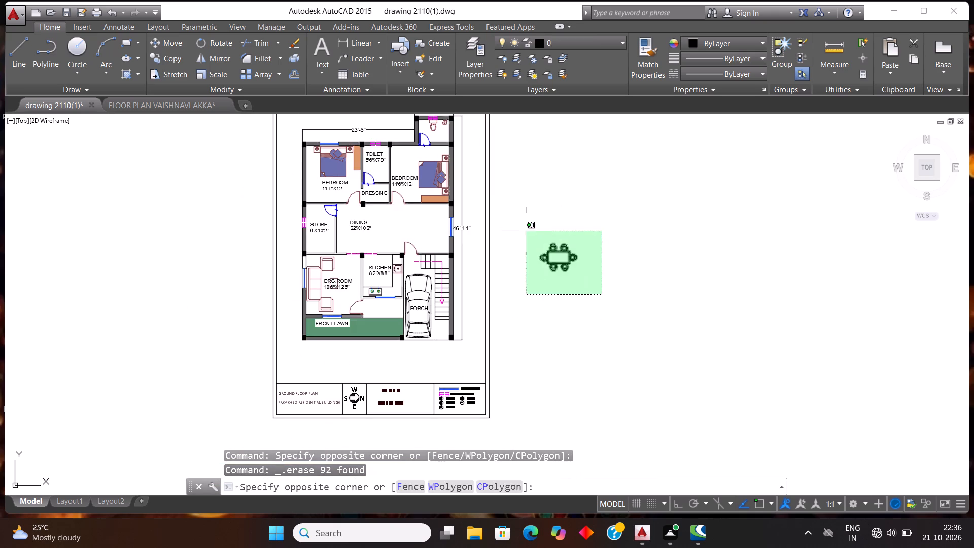
pyautogui.click(526, 231)
pyautogui.hotkey('ctrl', 'c')
pyautogui.hotkey('ctrl', 'v')
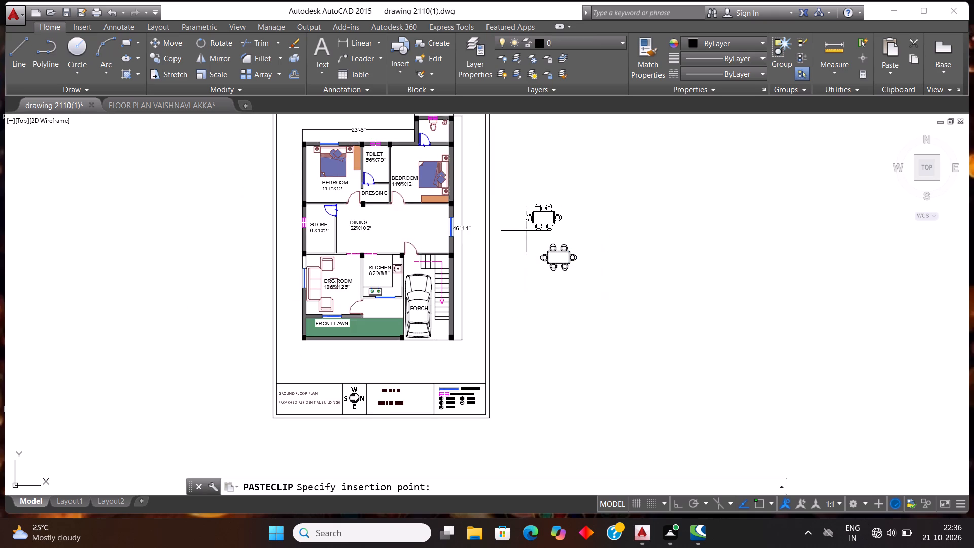
pyautogui.click(375, 239)
# Delete the original table-and-chairs set left outside the sheet border.
pyautogui.scroll(-1, 519, 264)
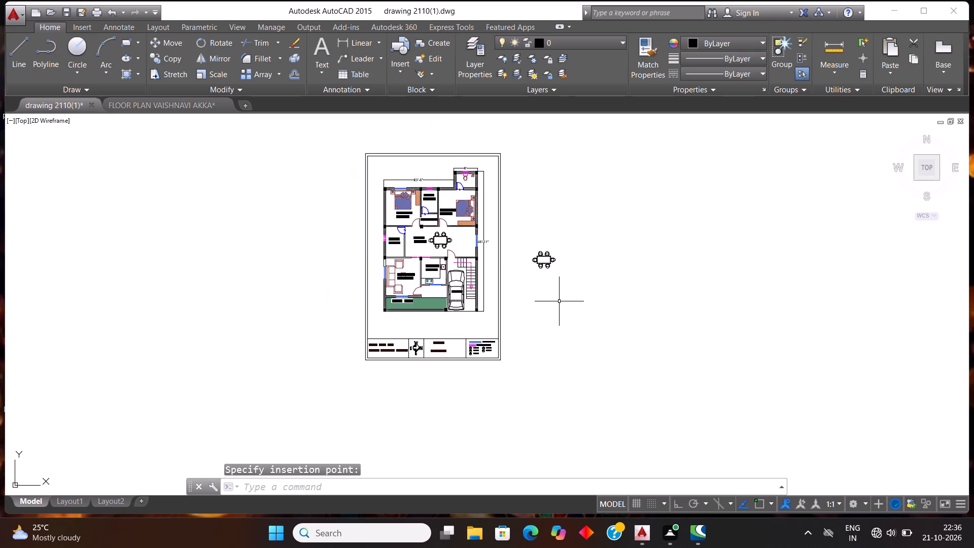
pyautogui.moveTo(561, 302); pyautogui.dragTo(554, 285)
pyautogui.click(528, 236)
pyautogui.press('Delete')
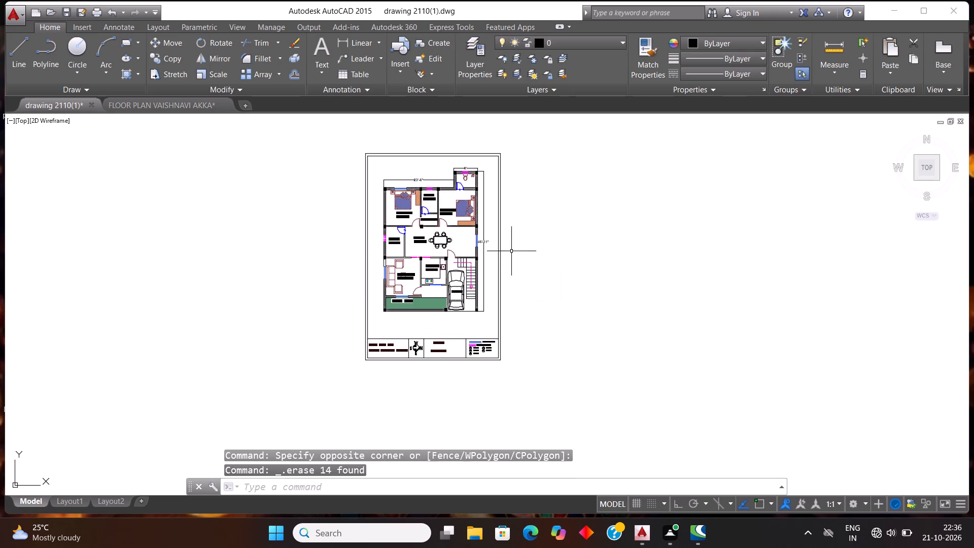
# Convert the dining room's new table and six chairs into a block named DINING T, and close the block editor.
pyautogui.scroll(1, 420, 184)
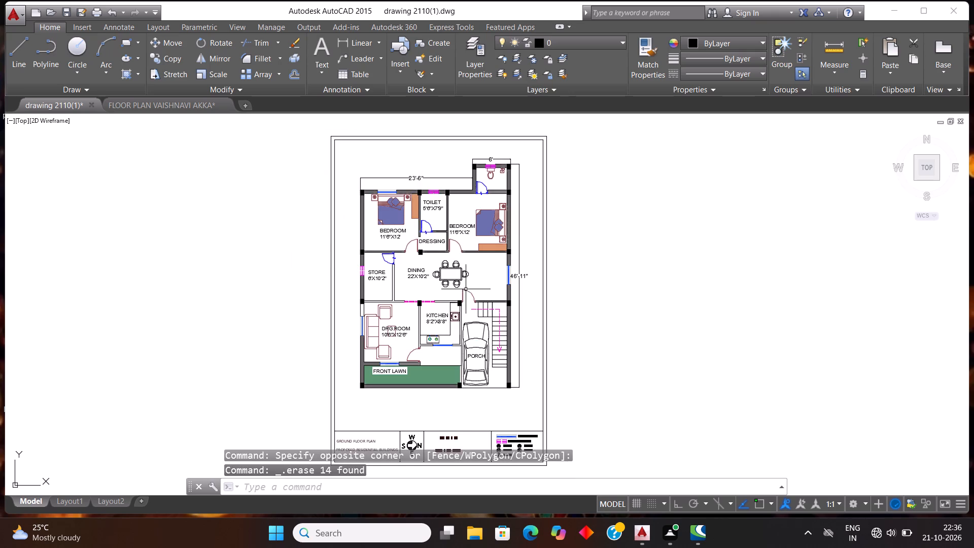
pyautogui.scroll(2, 465, 289)
pyautogui.click(469, 283)
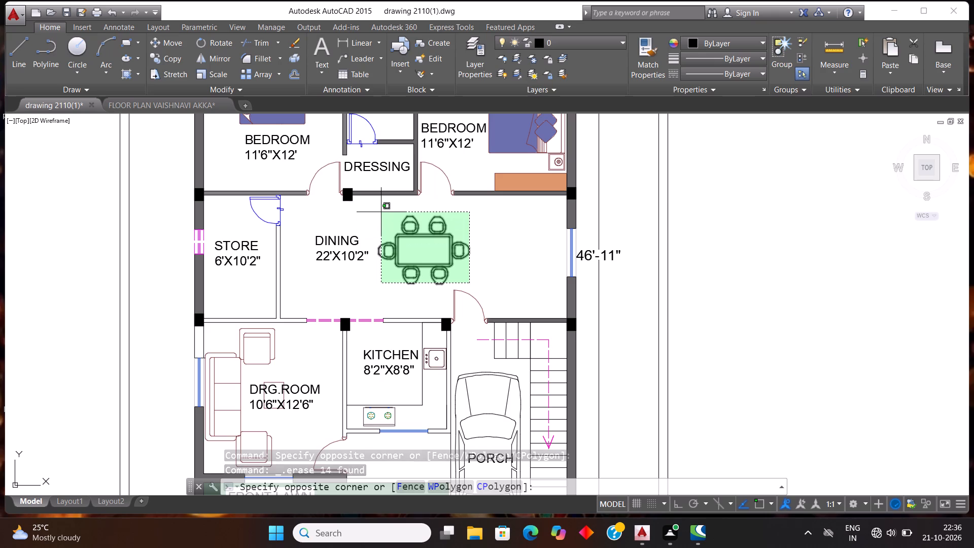
pyautogui.click(375, 212)
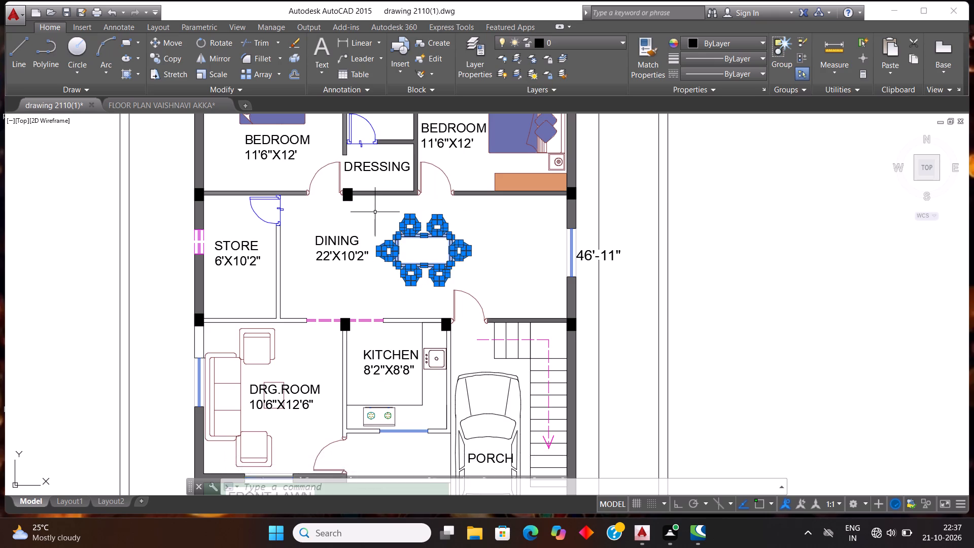
pyautogui.press('b')
pyautogui.press('Return')
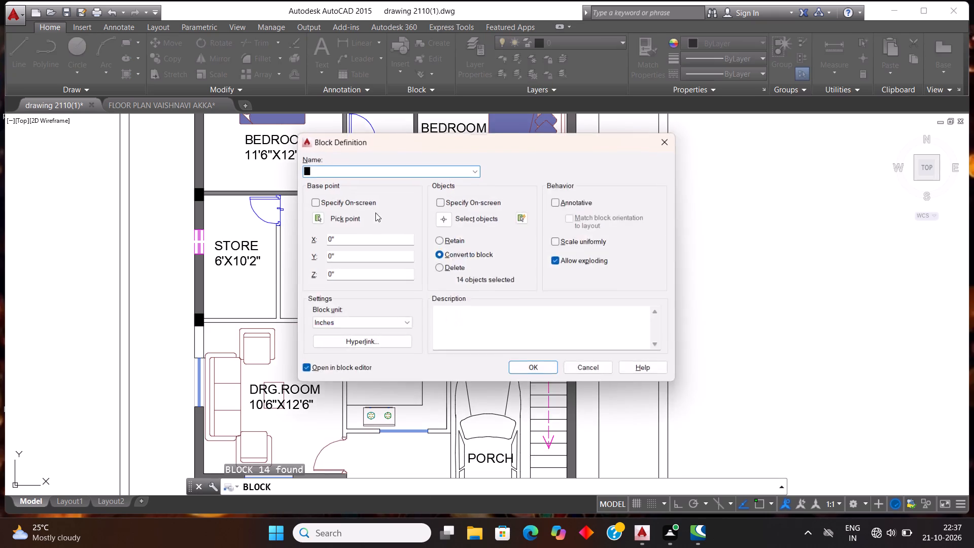
pyautogui.write('DINING')
pyautogui.press('space')
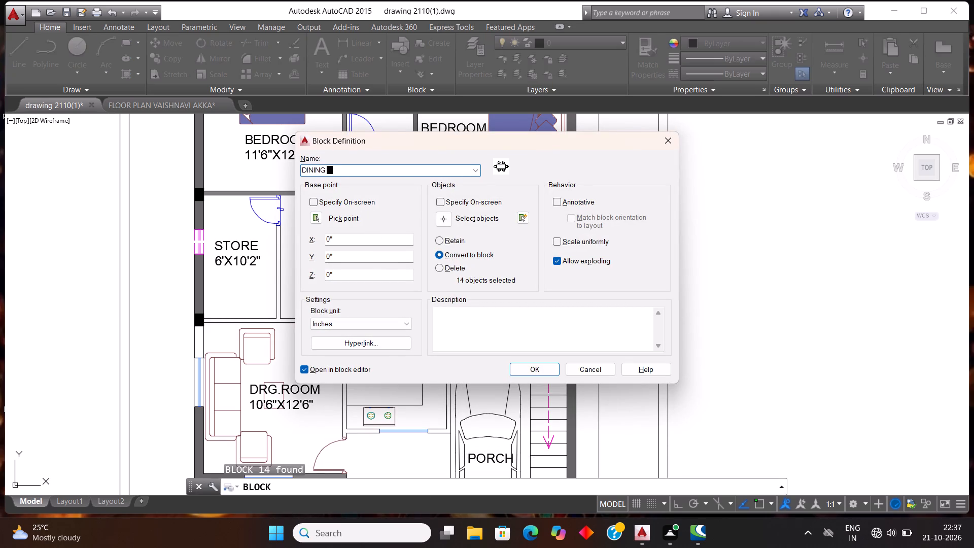
pyautogui.write('T')
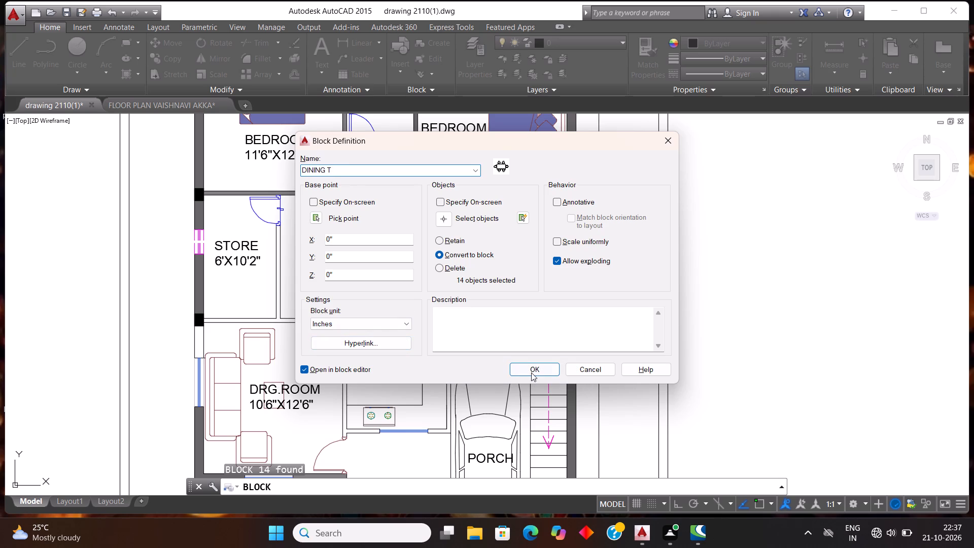
pyautogui.click(529, 371)
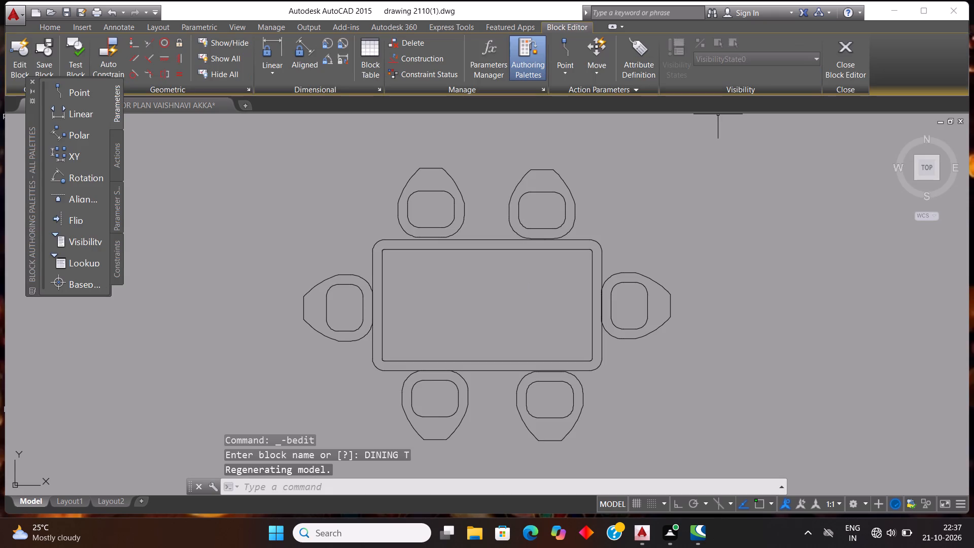
pyautogui.click(850, 69)
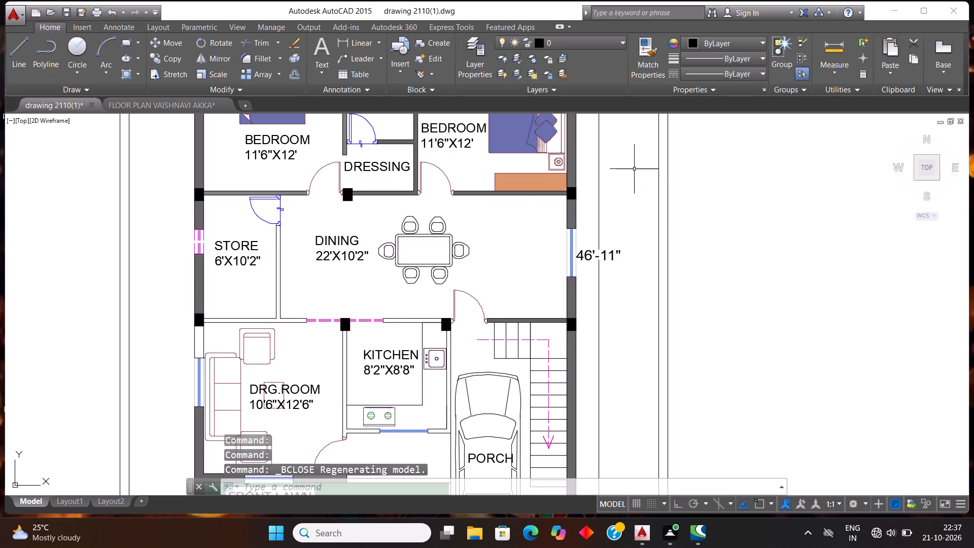
# Fill the house floor with a solid hatch, picking inside the bedroom above the store, the store and the dining room.
pyautogui.scroll(-2, 504, 240)
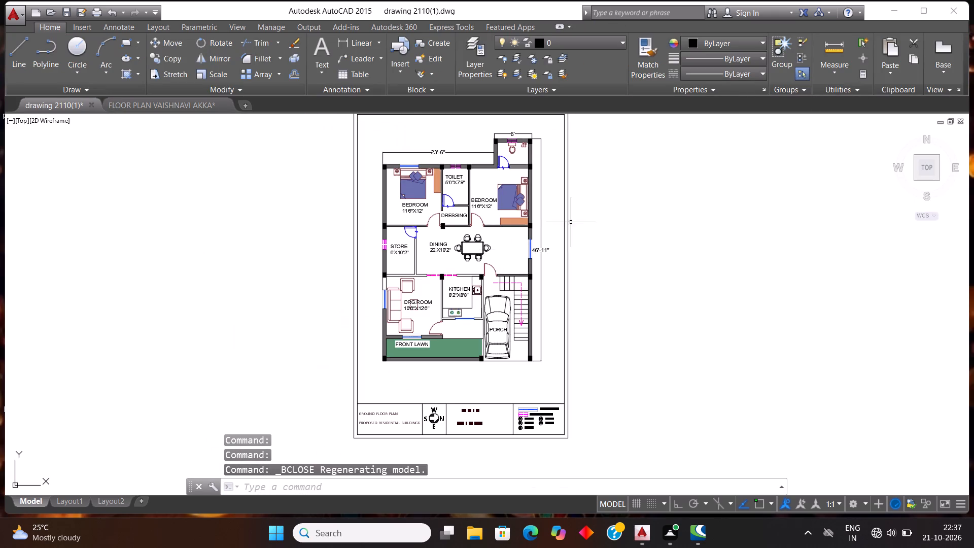
pyautogui.press('Escape')
pyautogui.scroll(1, 640, 207)
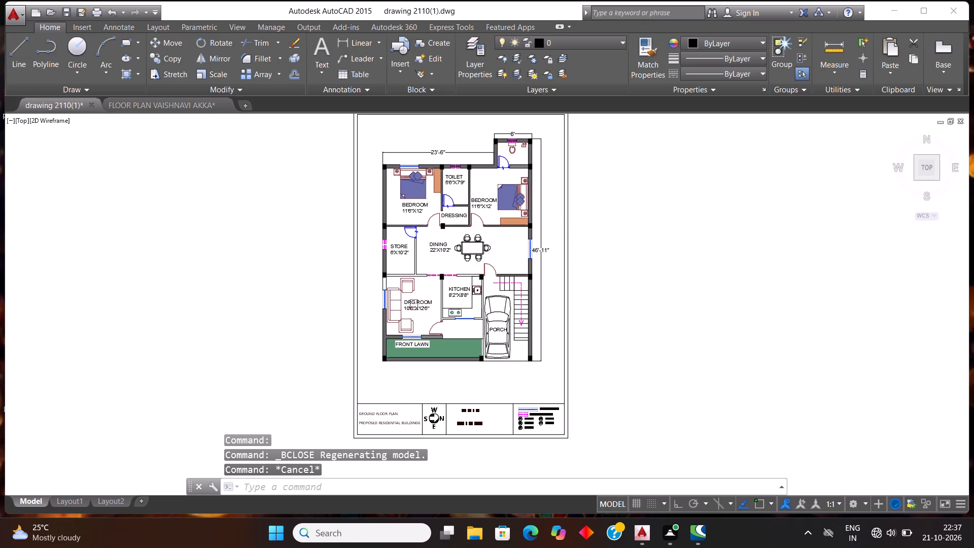
pyautogui.scroll(-1, 640, 207)
pyautogui.press('h')
pyautogui.press('Return')
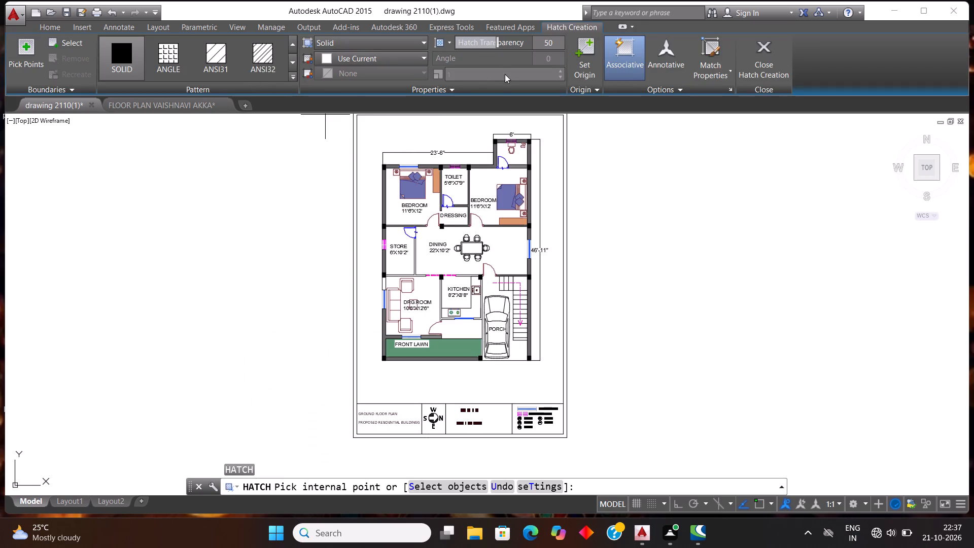
pyautogui.click(395, 211)
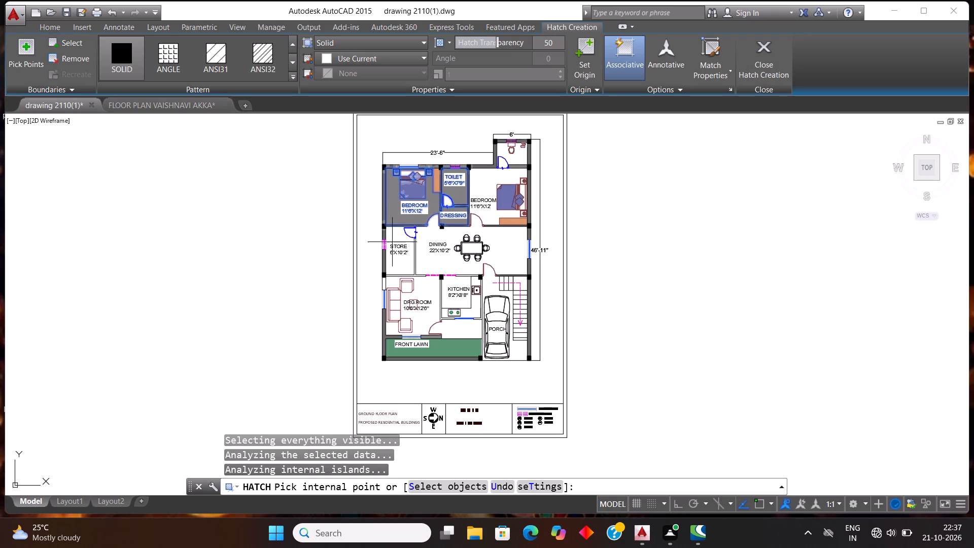
pyautogui.click(399, 260)
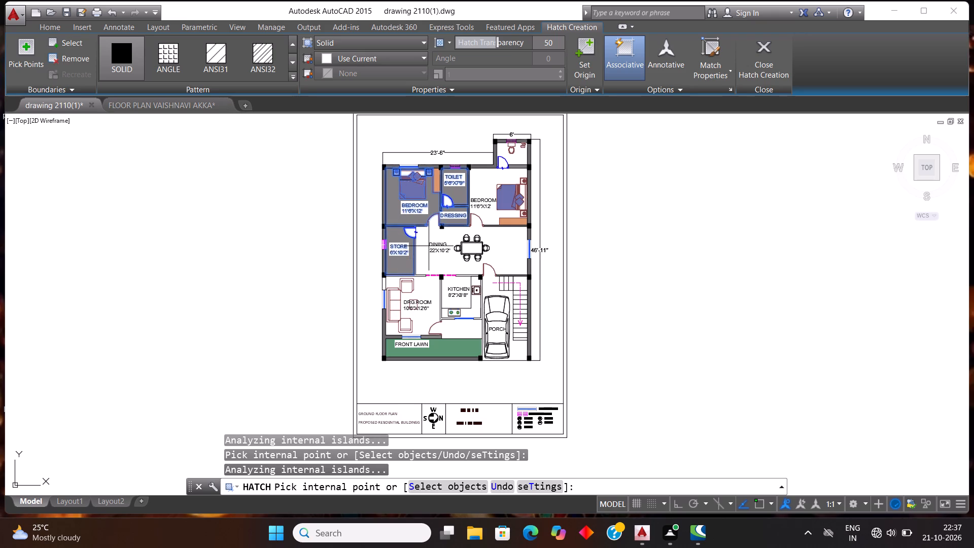
pyautogui.click(429, 241)
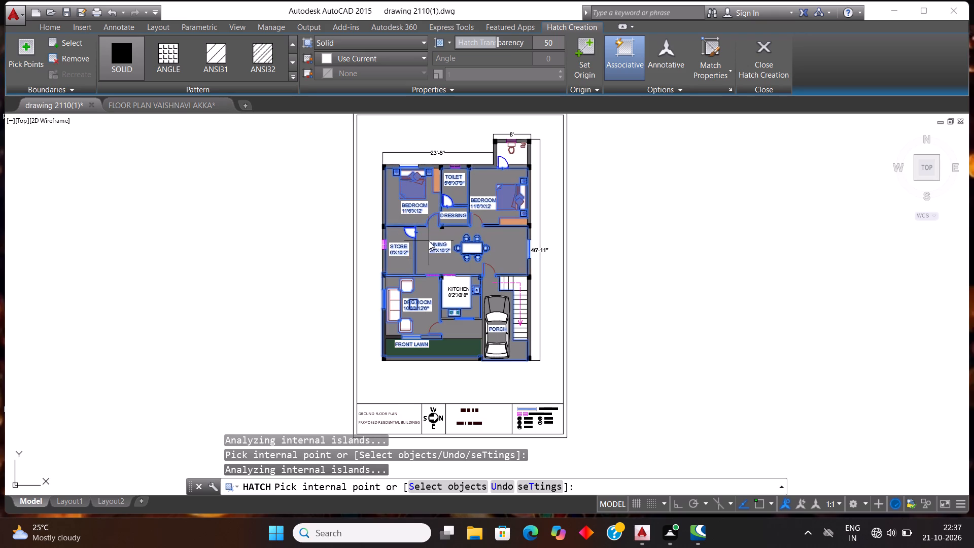
pyautogui.press('Escape')
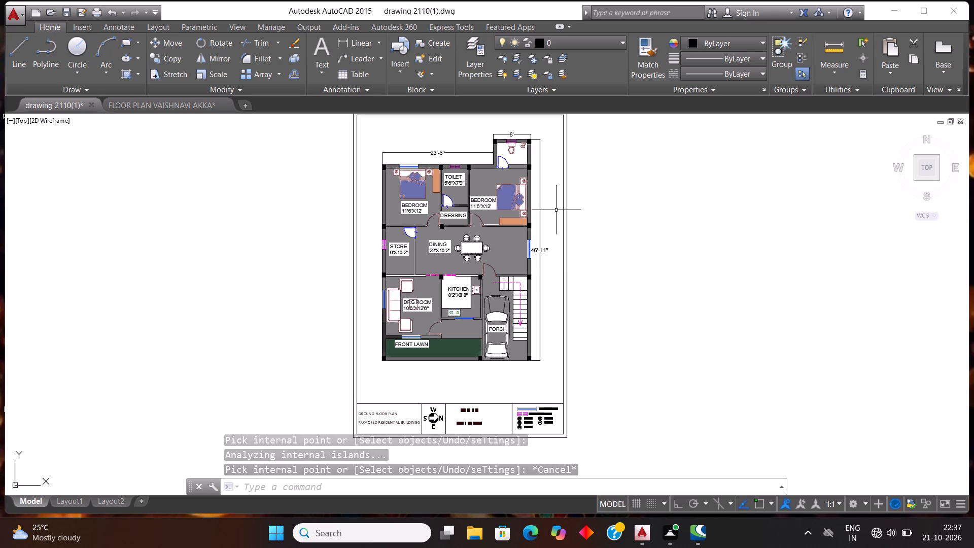
# Add a solid hatch to the floor of the small toilet projecting behind the second bedroom.
pyautogui.press('h')
pyautogui.press('Return')
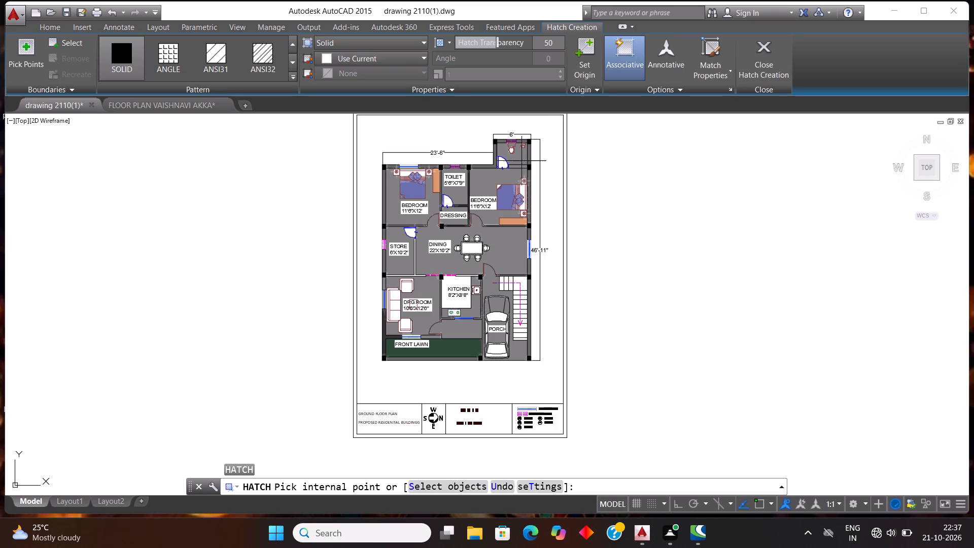
pyautogui.click(521, 159)
pyautogui.press('Escape')
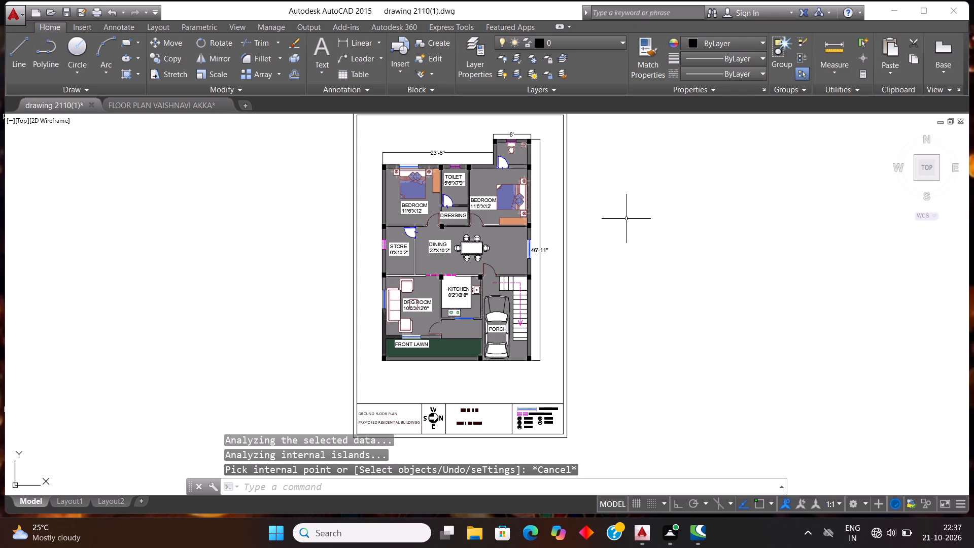
pyautogui.press('Escape')
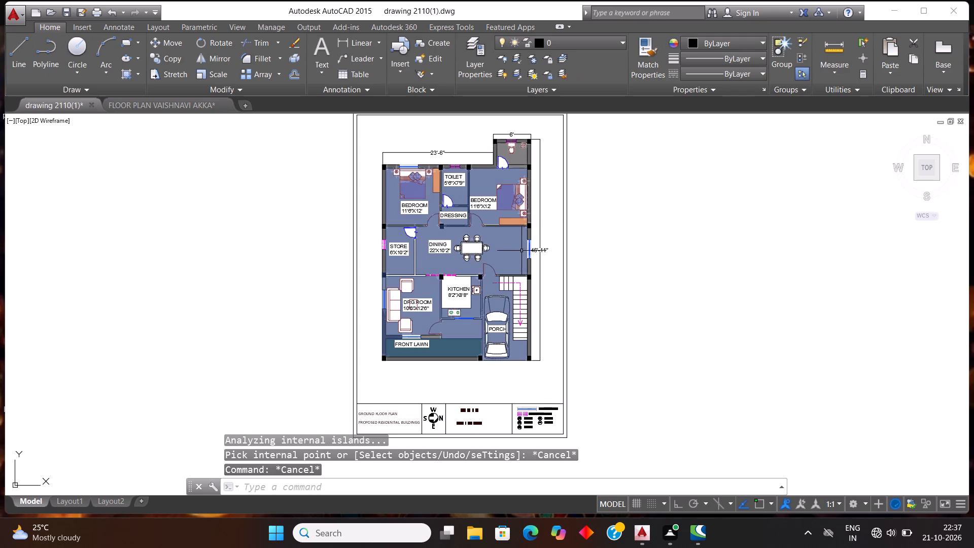
# Change the colour of the main floor hatch and the rear toilet hatch to pale green 215,235,210.
pyautogui.click(519, 252)
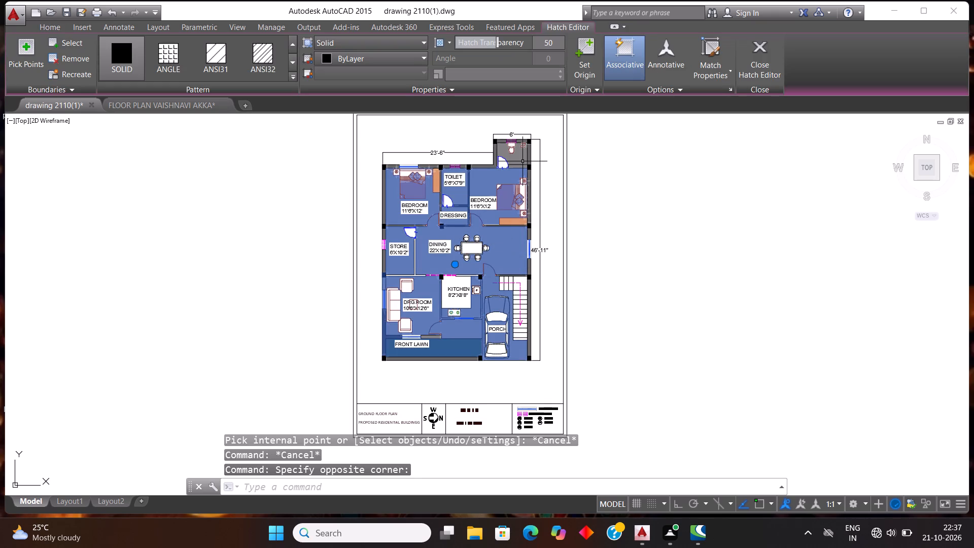
pyautogui.click(521, 158)
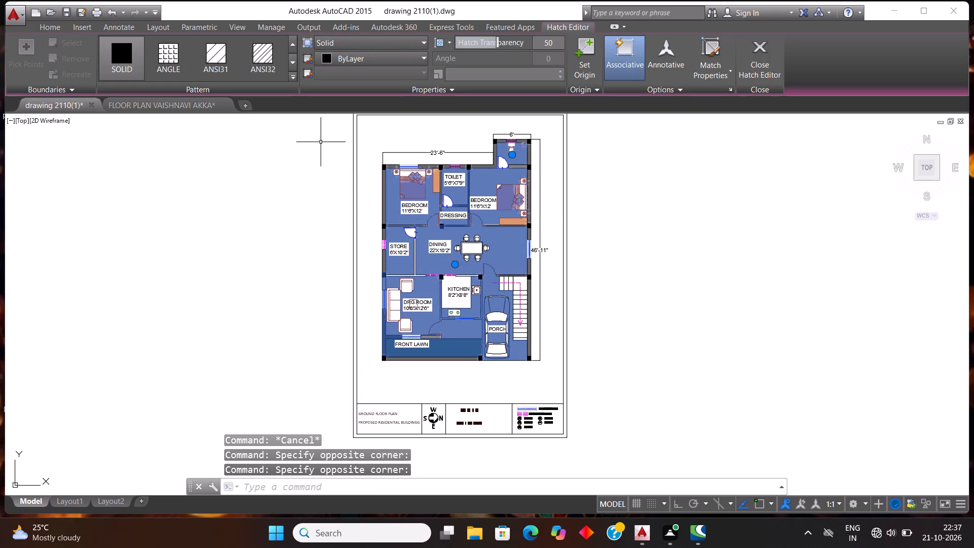
pyautogui.click(353, 57)
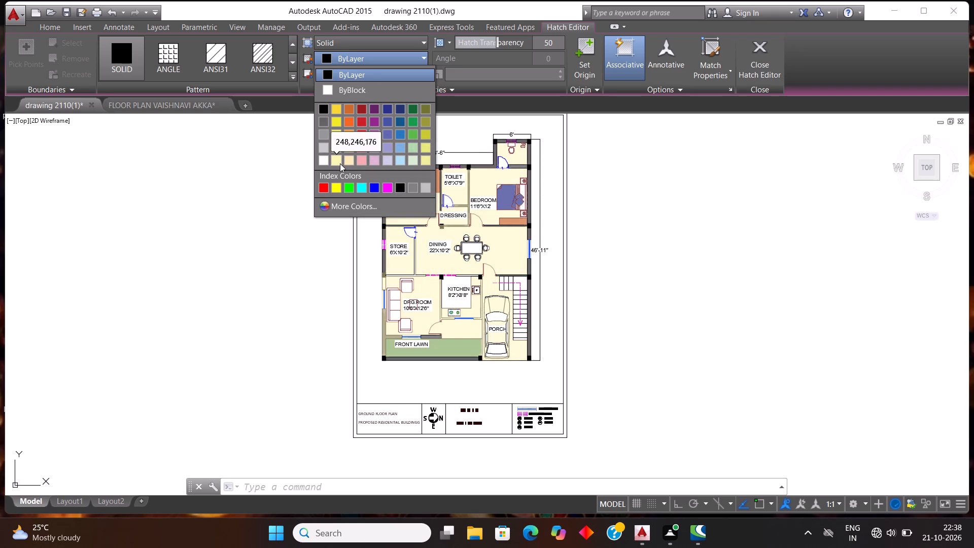
pyautogui.click(415, 159)
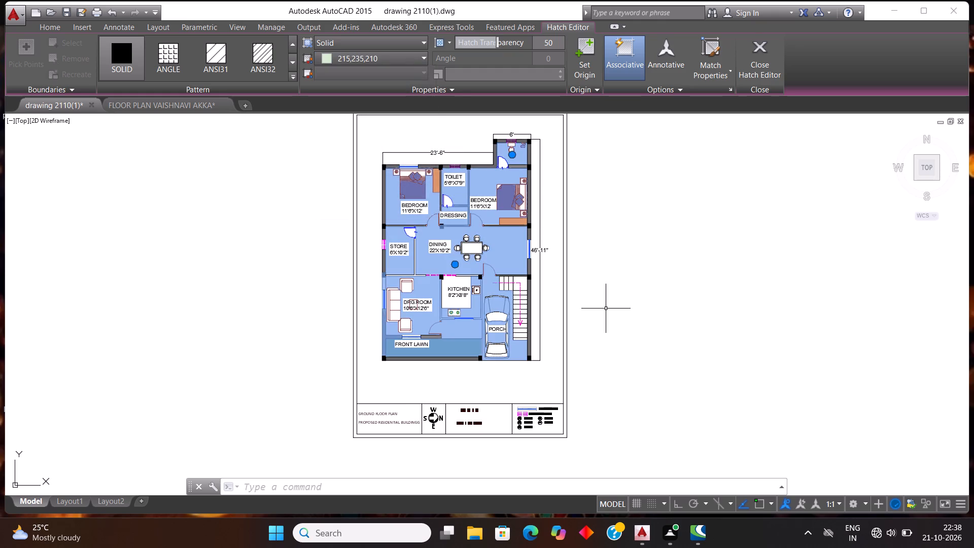
pyautogui.click(677, 352)
pyautogui.press('Escape')
pyautogui.press('Escape')
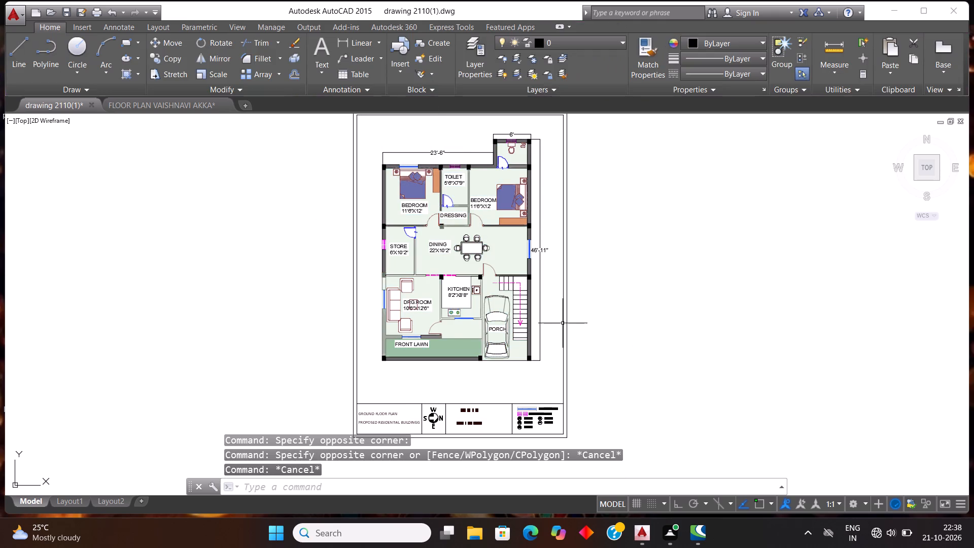
# Set the front lawn hatch to colour 19,103,52 with a transparency of 20.
pyautogui.scroll(-1, 561, 323)
pyautogui.scroll(2, 524, 348)
pyautogui.scroll(1, 462, 340)
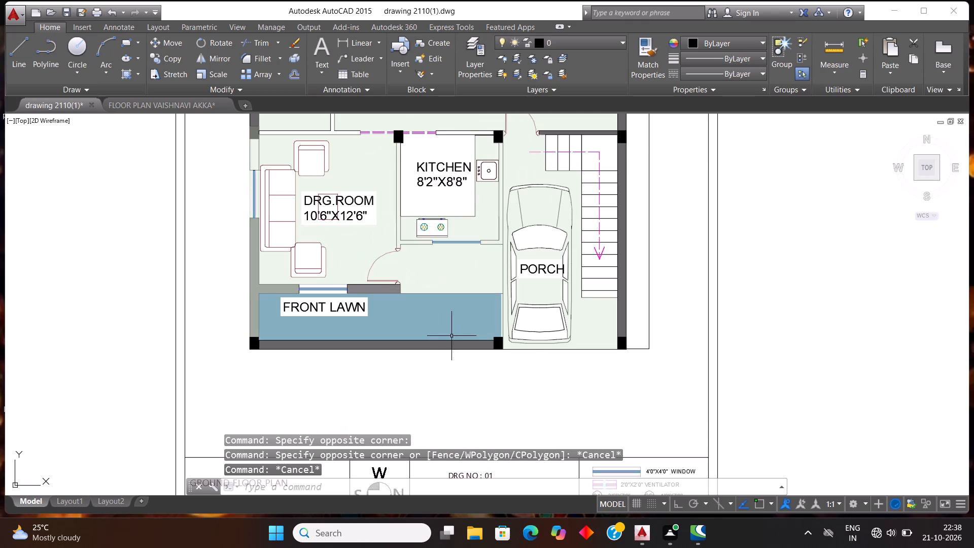
pyautogui.click(427, 329)
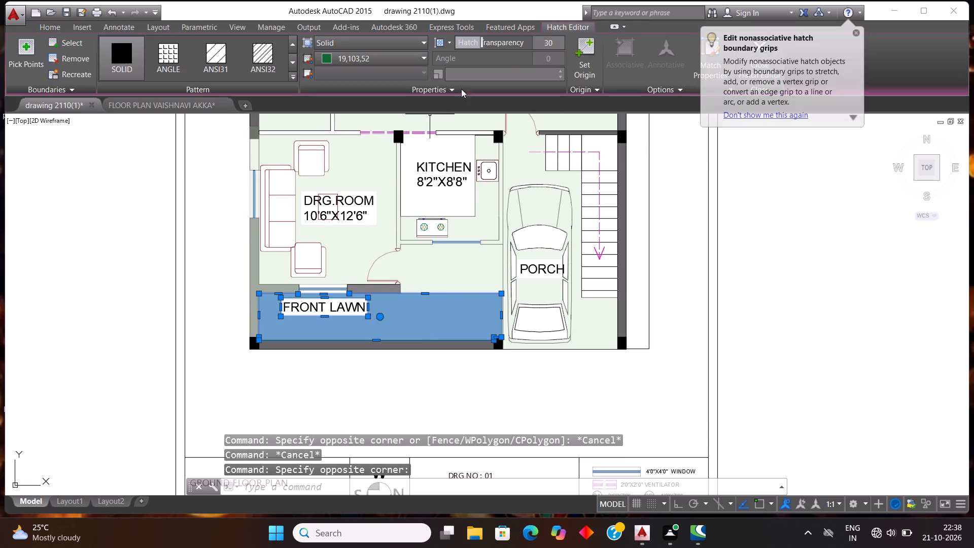
pyautogui.click(356, 59)
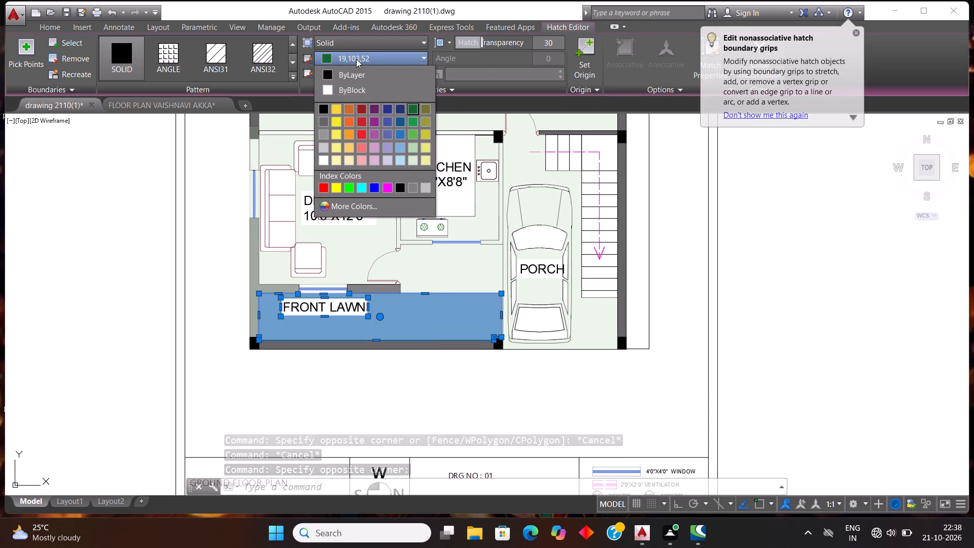
pyautogui.click(416, 107)
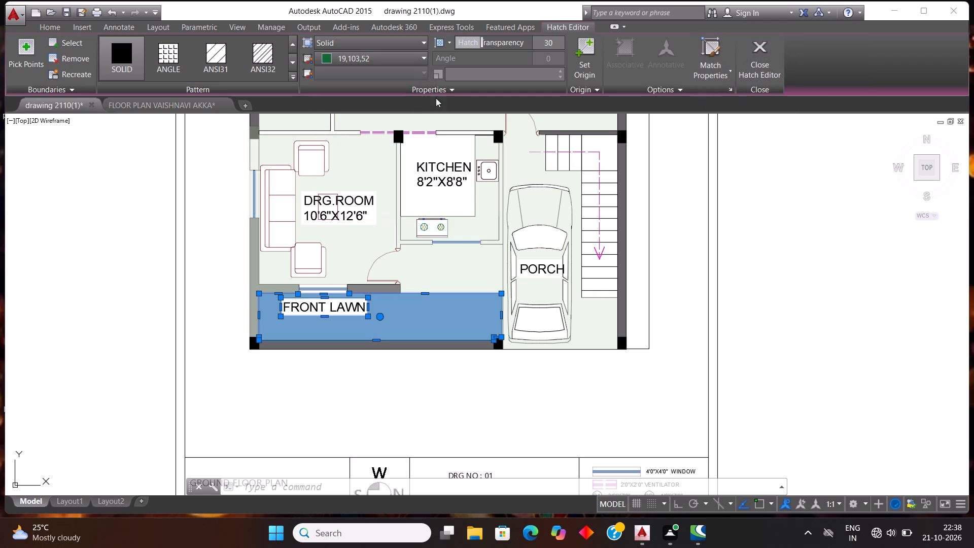
pyautogui.click(552, 41)
pyautogui.write('20')
pyautogui.press('Return')
pyautogui.press('Escape')
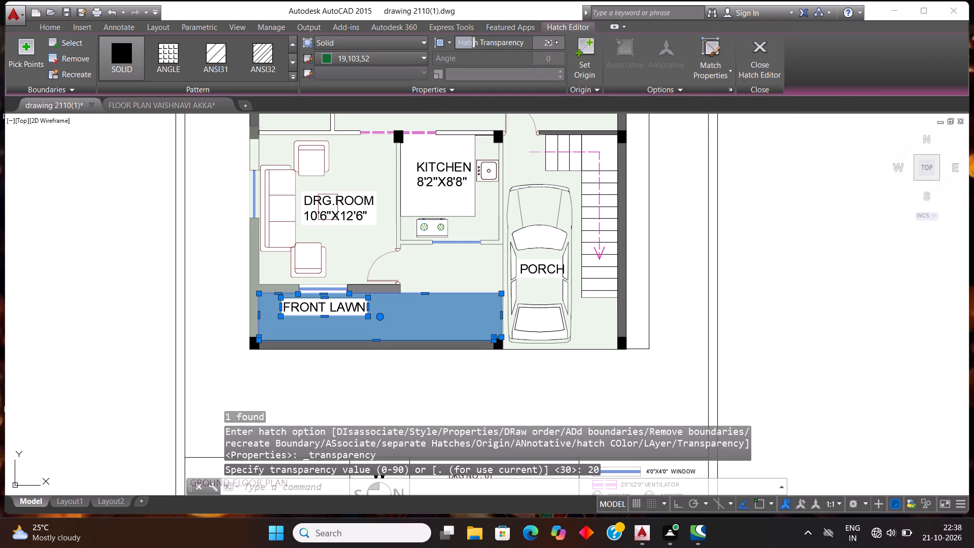
pyautogui.press('Escape')
pyautogui.press('Escape')
# Inspect the floor and front lawn fills across the plan, checking the hatch over the drawing room's outer wall beside the lawn.
pyautogui.scroll(-2, 440, 260)
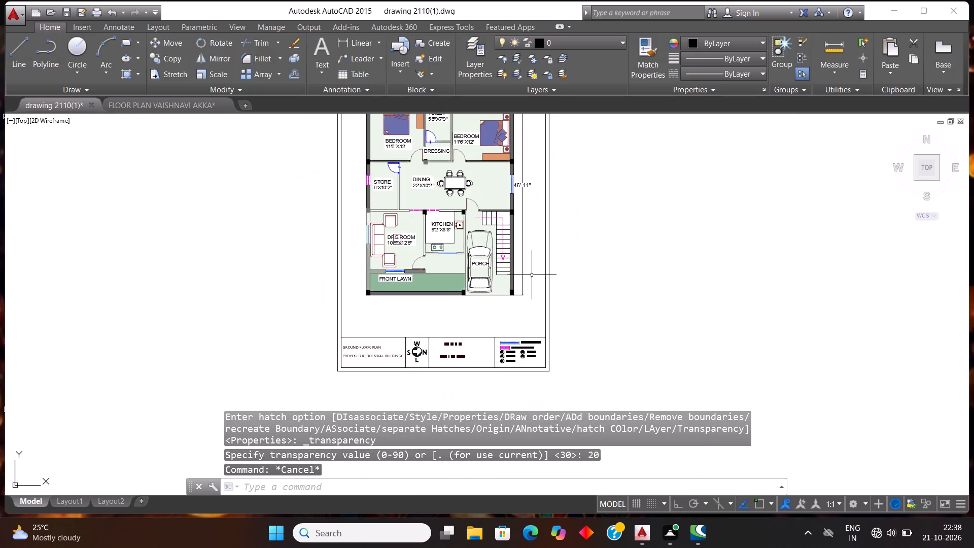
pyautogui.scroll(-1, 544, 273)
pyautogui.press('Escape')
pyautogui.scroll(1, 510, 161)
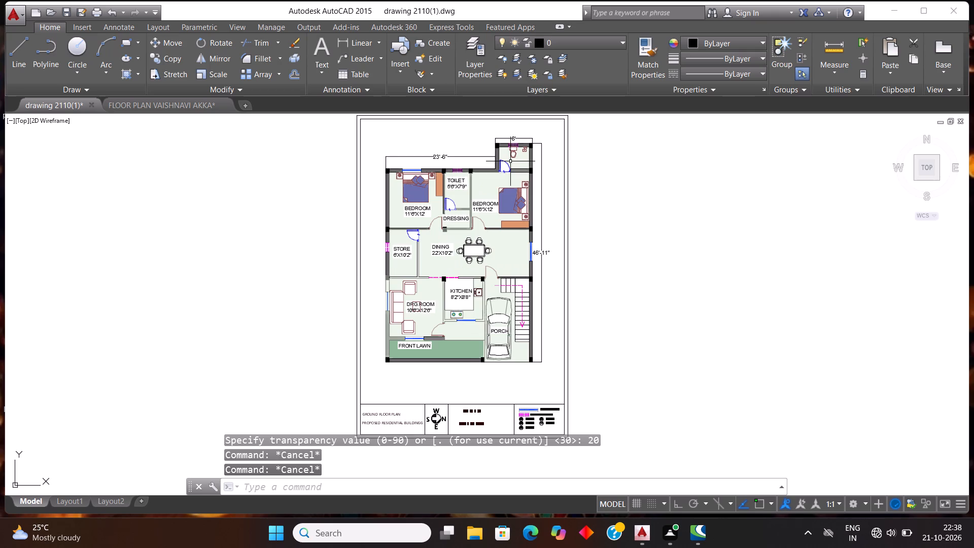
pyautogui.scroll(-1, 507, 174)
pyautogui.scroll(1, 487, 284)
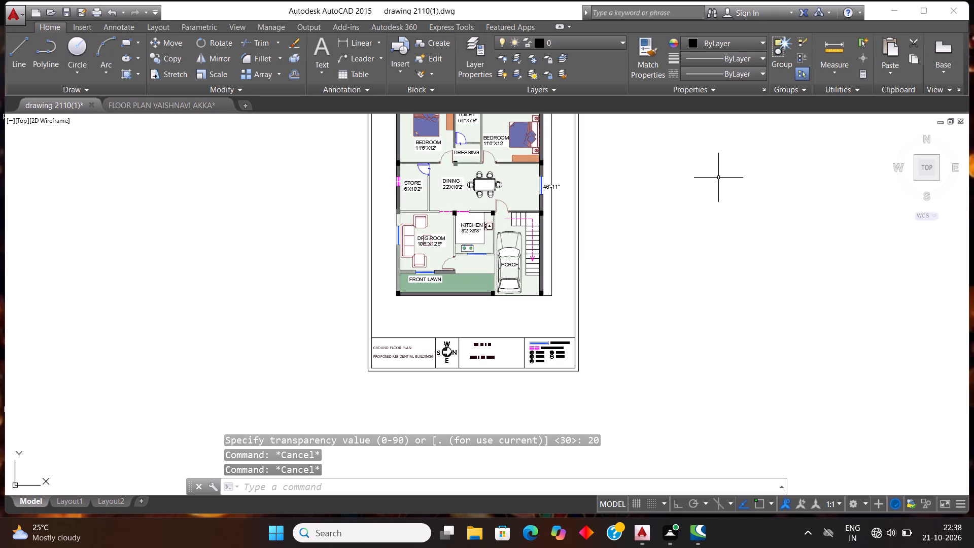
pyautogui.scroll(-1, 718, 177)
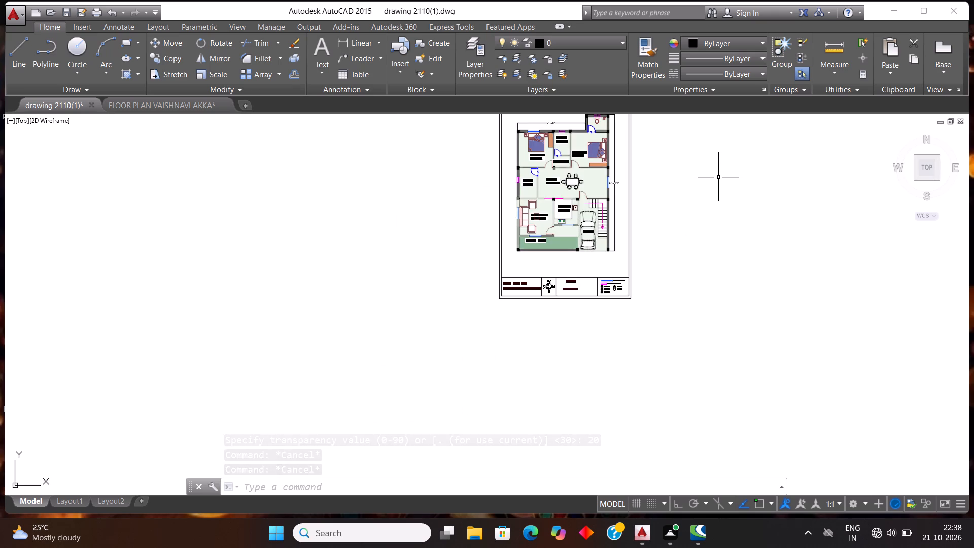
pyautogui.scroll(1, 718, 157)
pyautogui.scroll(2, 665, 165)
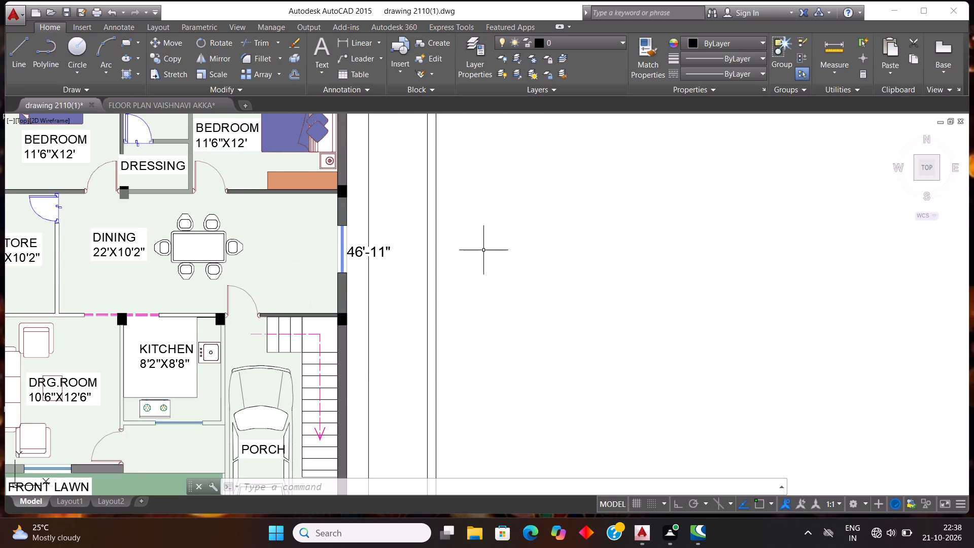
pyautogui.scroll(-2, 515, 239)
pyautogui.scroll(2, 333, 318)
pyautogui.scroll(3, 277, 334)
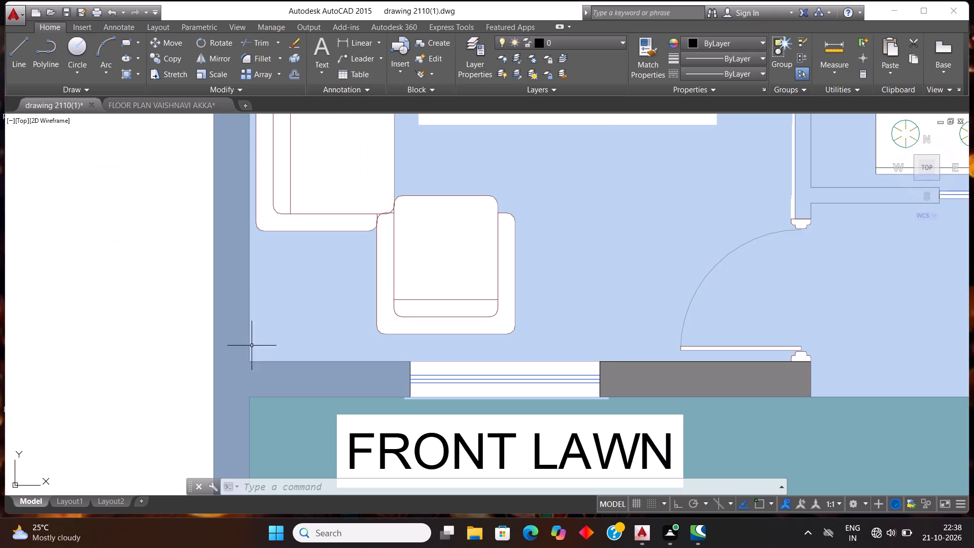
pyautogui.click(236, 372)
pyautogui.scroll(-4, 246, 371)
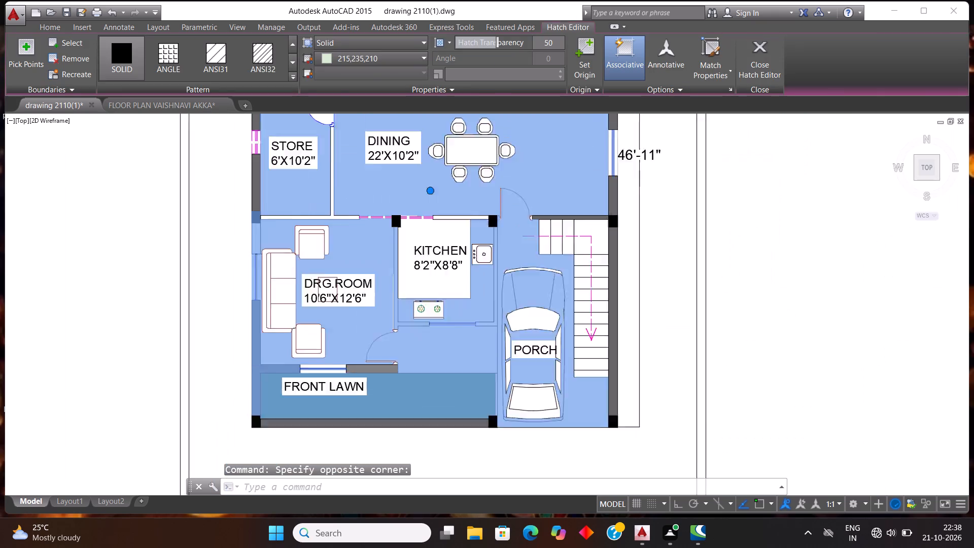
pyautogui.scroll(-1, 421, 320)
pyautogui.press('Escape')
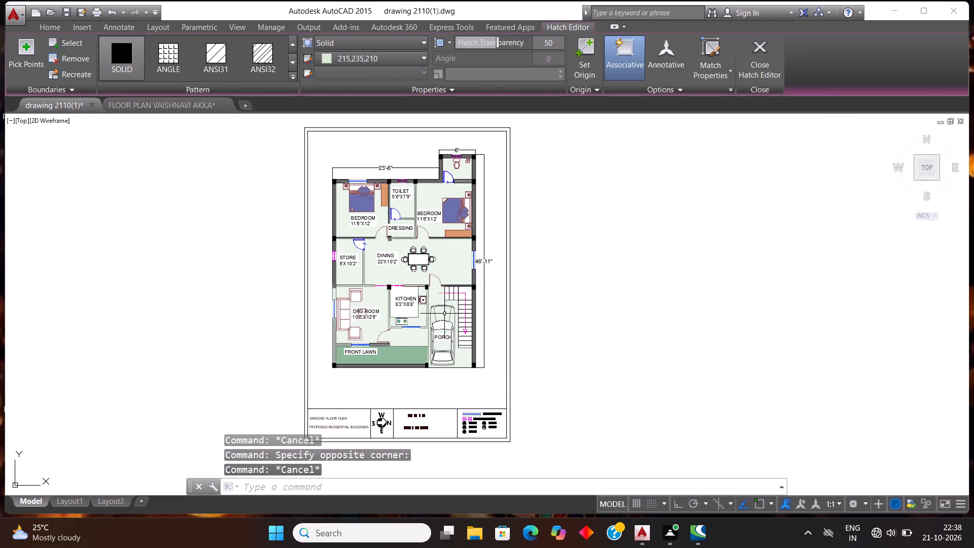
pyautogui.scroll(2, 327, 377)
pyautogui.scroll(2, 358, 323)
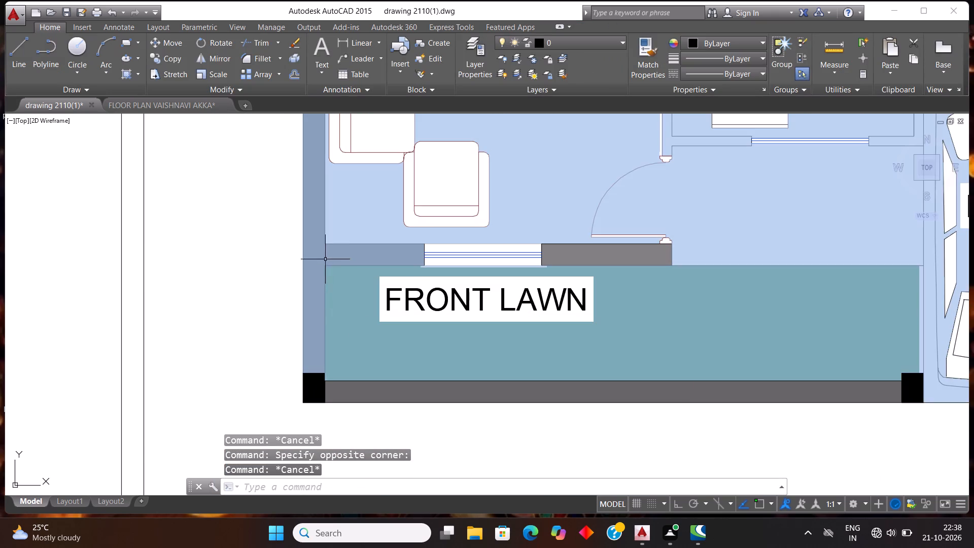
pyautogui.click(321, 252)
pyautogui.scroll(-5, 403, 310)
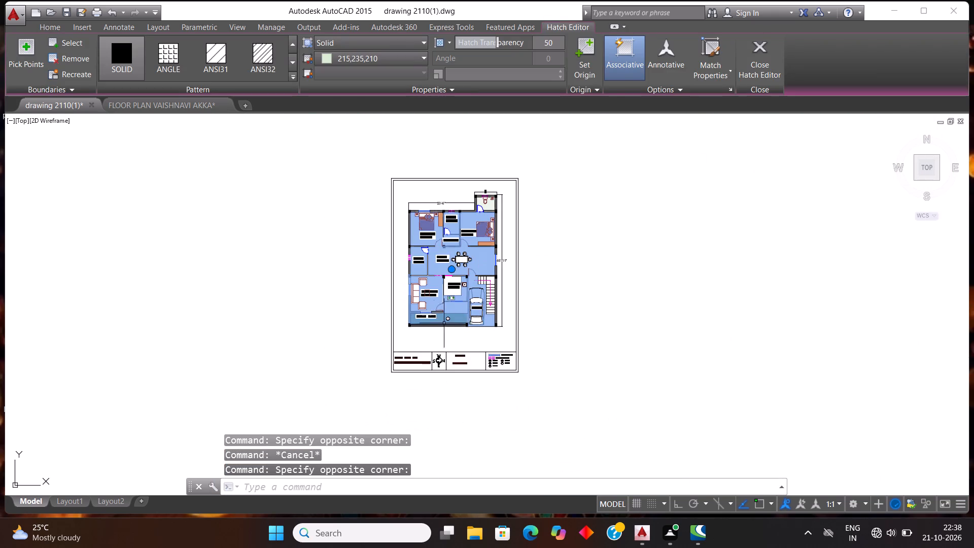
pyautogui.press('Escape')
pyautogui.press('Escape')
pyautogui.scroll(2, 455, 306)
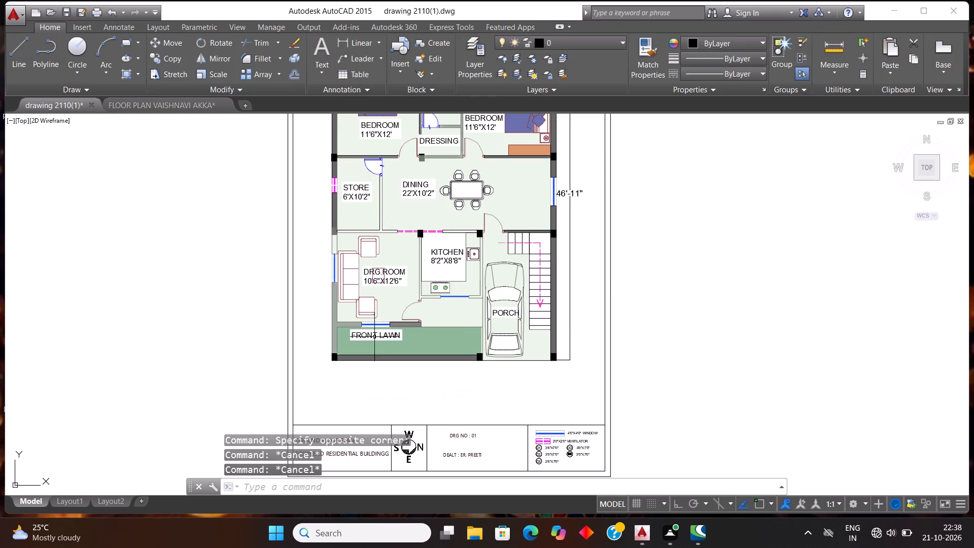
pyautogui.scroll(3, 351, 353)
pyautogui.scroll(-1, 351, 353)
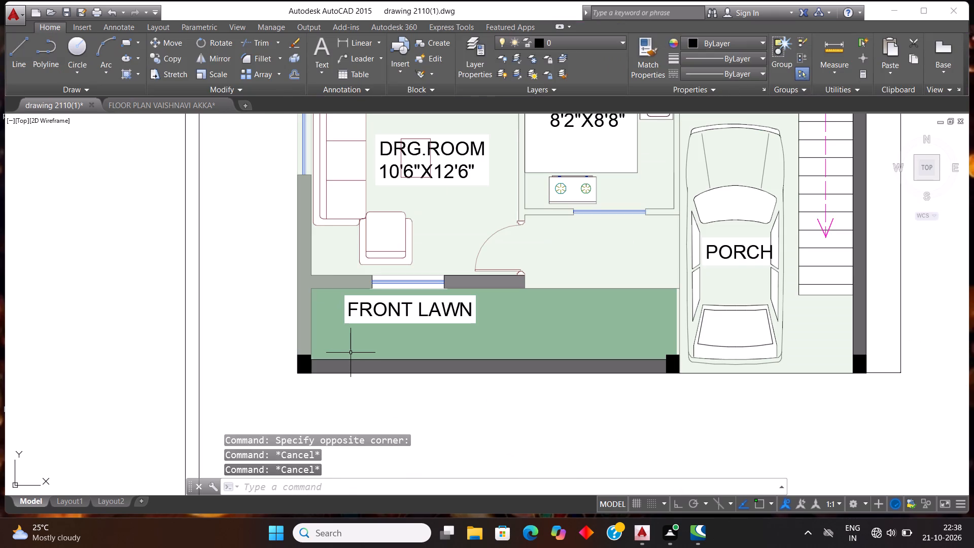
pyautogui.scroll(-3, 351, 353)
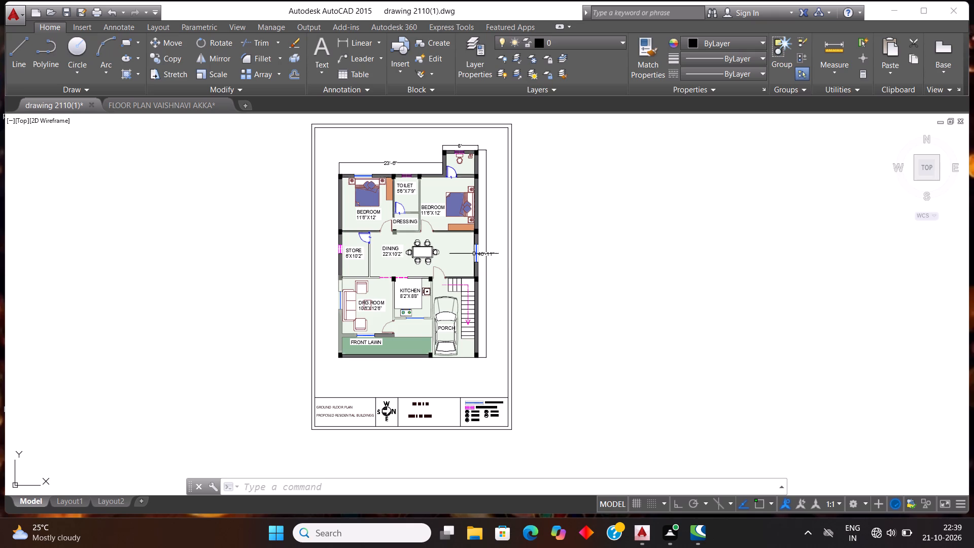
pyautogui.scroll(2, 389, 165)
pyautogui.scroll(-2, 545, 244)
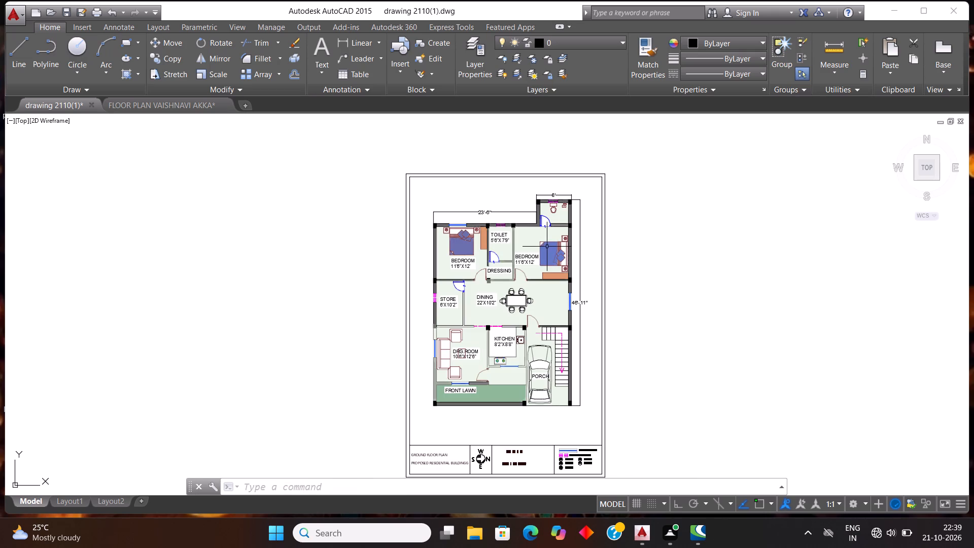
# Undo the recent colour and transparency edits on the floor and front lawn hatches, together with the newly added floor hatches.
pyautogui.hotkey('ctrl', 'z')
pyautogui.hotkey('ctrl', 'z')
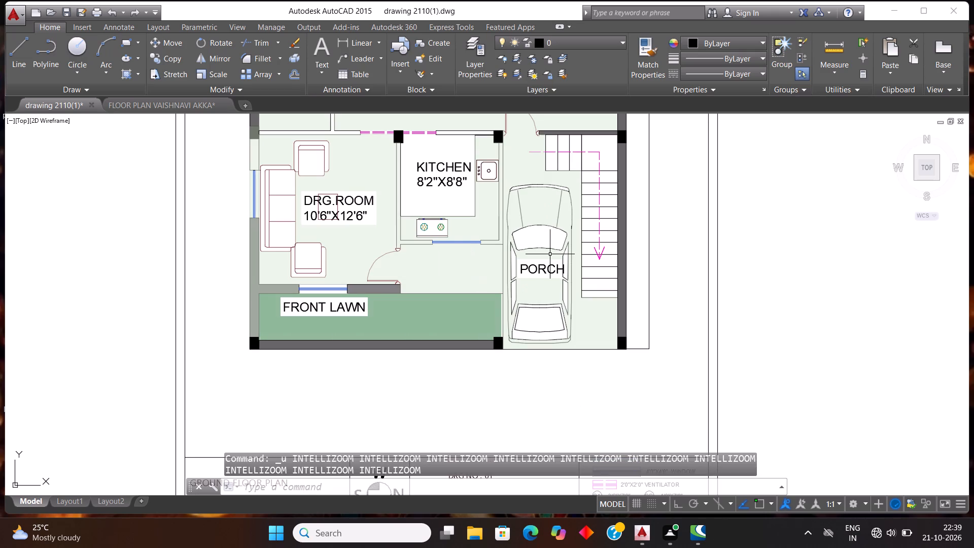
pyautogui.hotkey('ctrl', 'z')
pyautogui.hotkey('ctrl', 'z')
pyautogui.hotkey('ctrl', 'z')
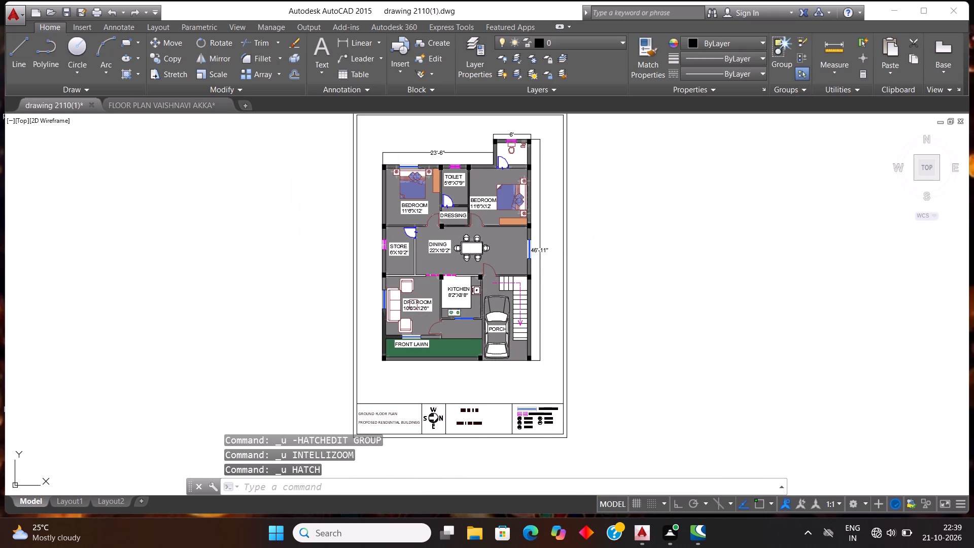
pyautogui.hotkey('ctrl', 'z')
pyautogui.hotkey('ctrl', 'z')
# Undo the block edit, the dining set block definition, and the pasting of the new dining set into the dining room.
pyautogui.hotkey('ctrl', 'z')
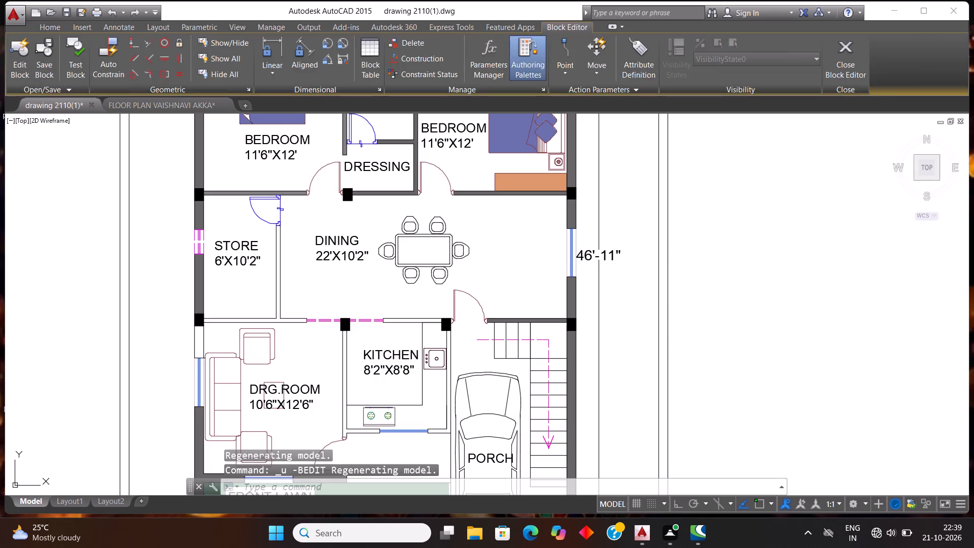
pyautogui.hotkey('ctrl', 'z')
pyautogui.hotkey('ctrl', 'z')
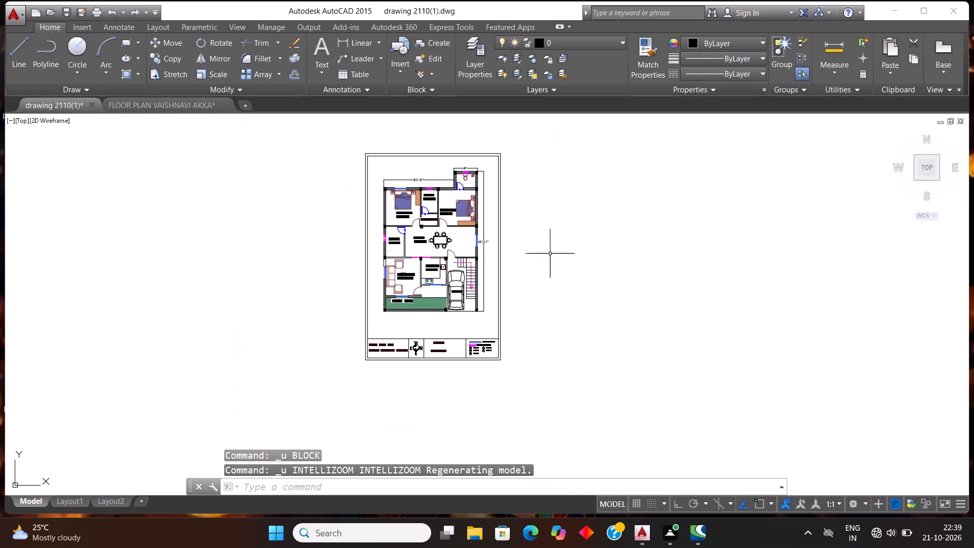
pyautogui.hotkey('ctrl', 'z')
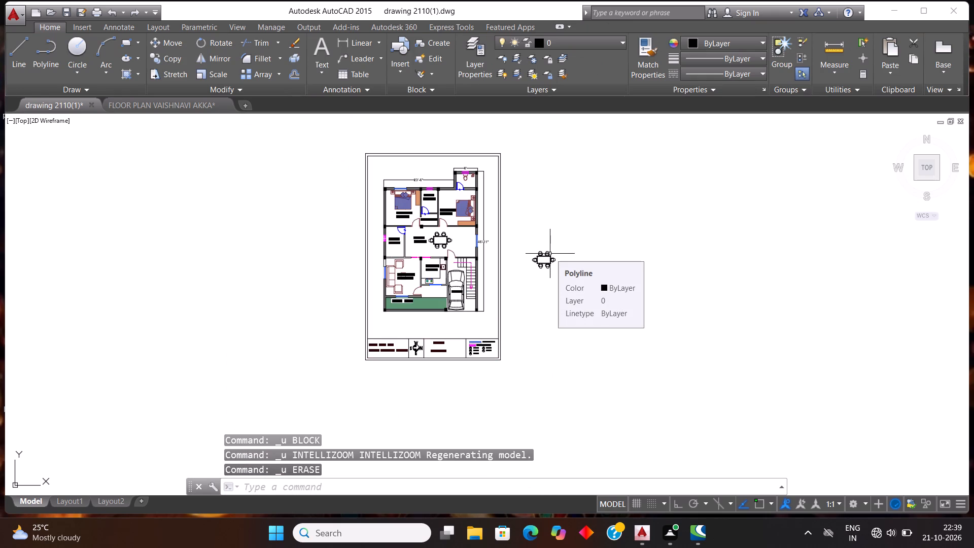
pyautogui.hotkey('ctrl', 'z')
pyautogui.hotkey('ctrl', 'z')
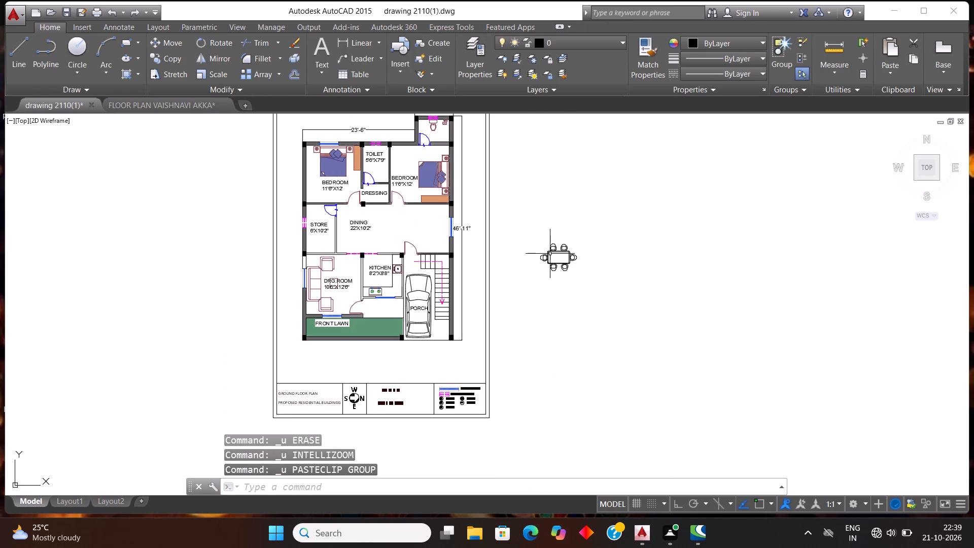
# Undo further back through the erasing of the original dining set and the earlier pale green floor hatches.
pyautogui.hotkey('ctrl', 'z')
pyautogui.hotkey('ctrl', 'z')
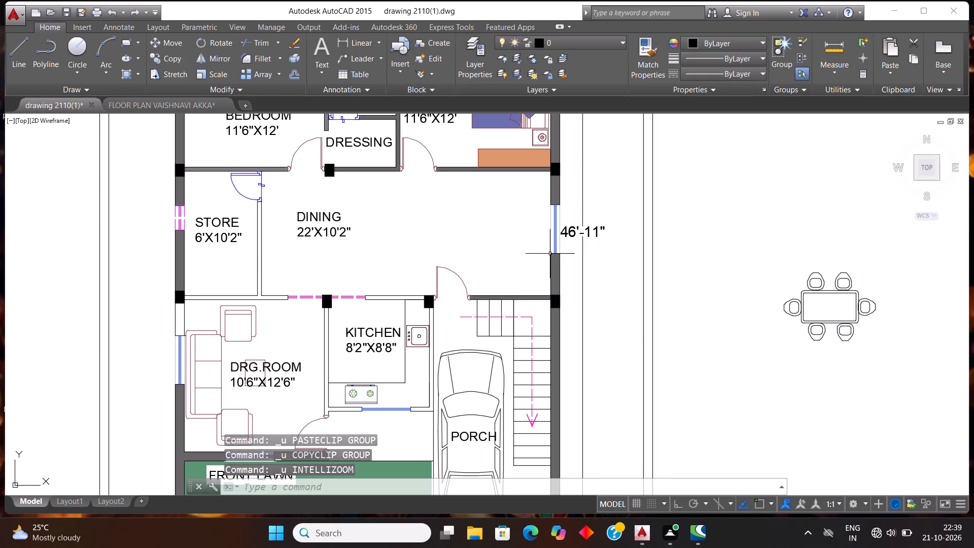
pyautogui.hotkey('ctrl', 'z')
pyautogui.hotkey('ctrl', 'z')
pyautogui.hotkey('ctrl', 'z')
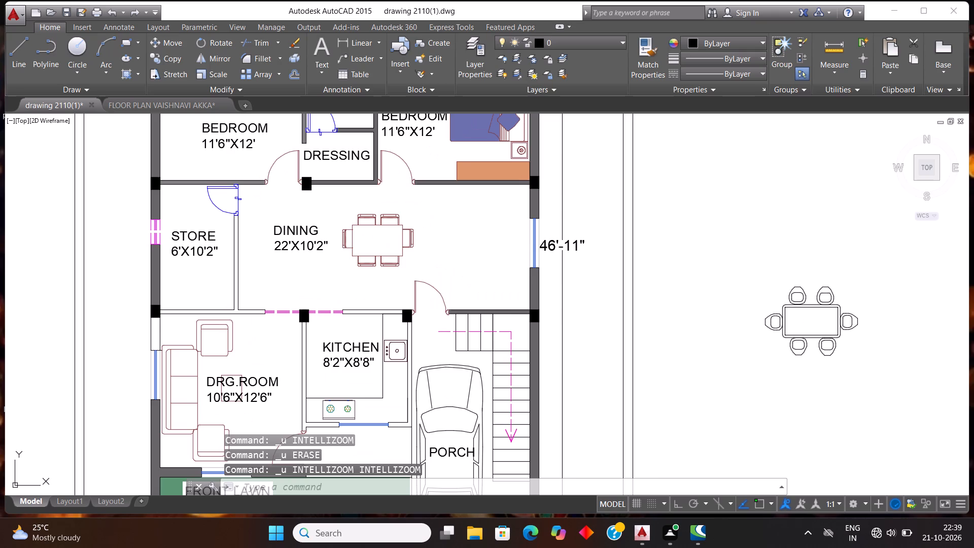
pyautogui.hotkey('ctrl', 'z')
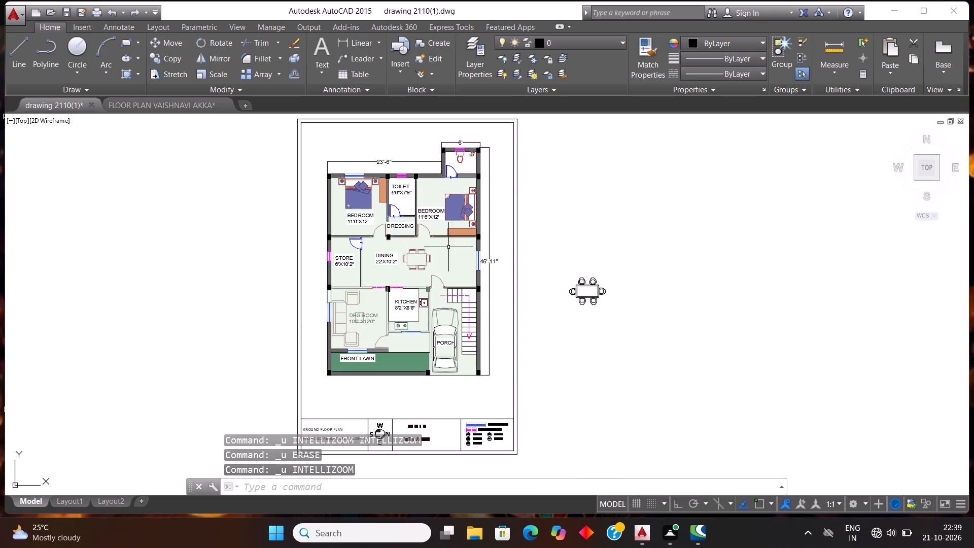
pyautogui.hotkey('ctrl', 'z')
pyautogui.hotkey('ctrl', 'z')
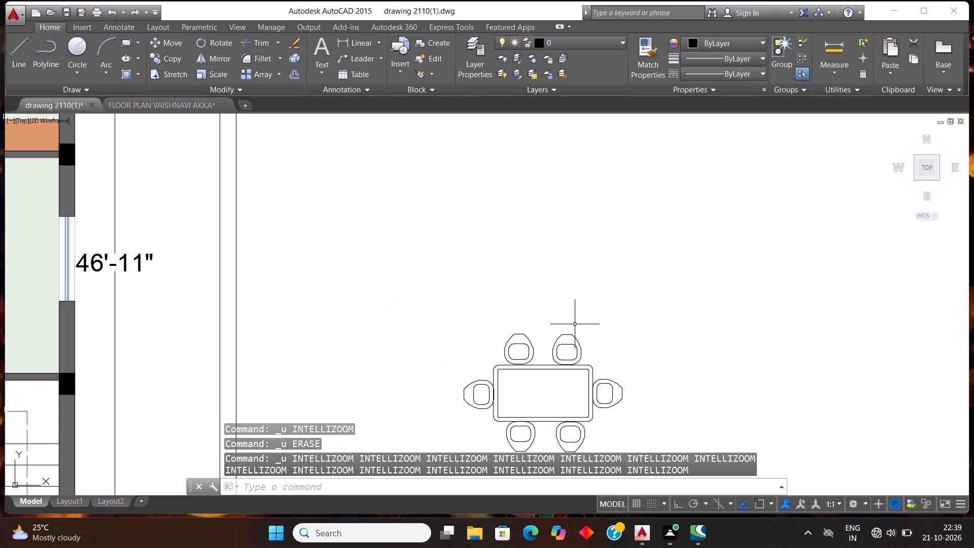
# Examine the floor and front lawn fills and the wall hatches across the plan.
pyautogui.scroll(-3, 559, 231)
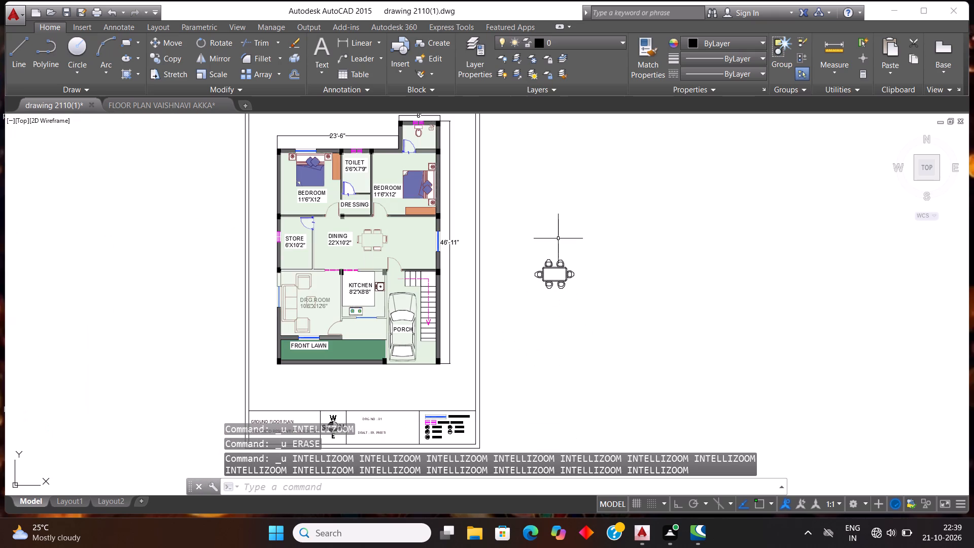
pyautogui.scroll(1, 425, 455)
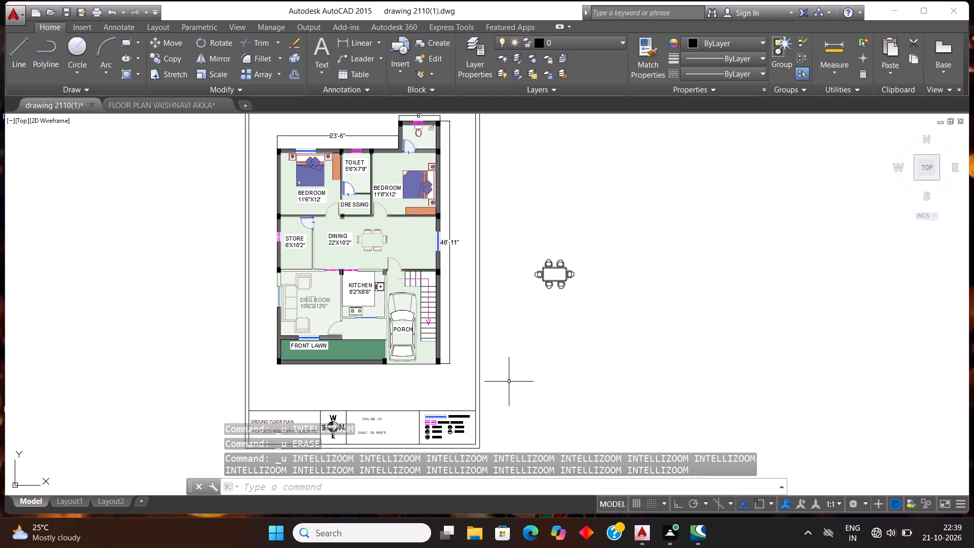
pyautogui.scroll(-1, 550, 321)
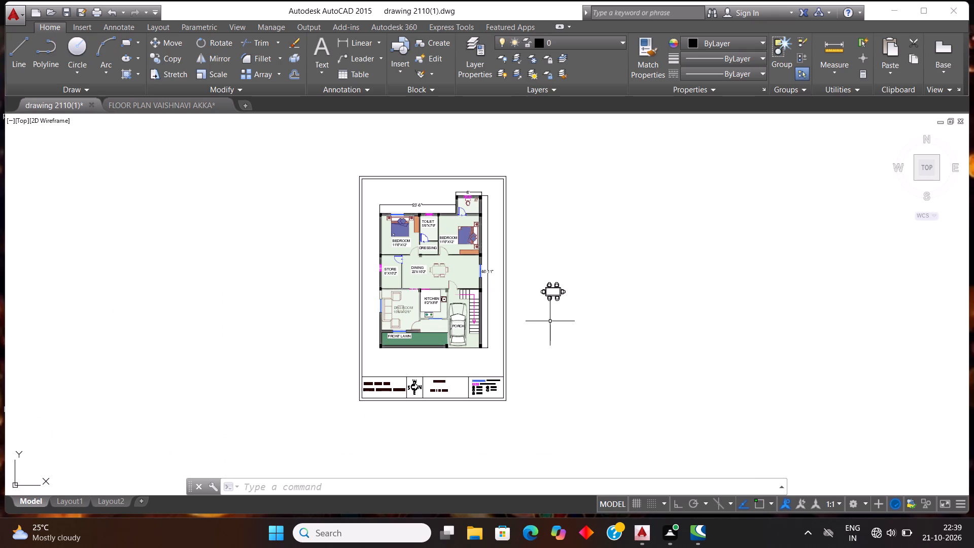
pyautogui.scroll(1, 394, 387)
pyautogui.scroll(2, 442, 301)
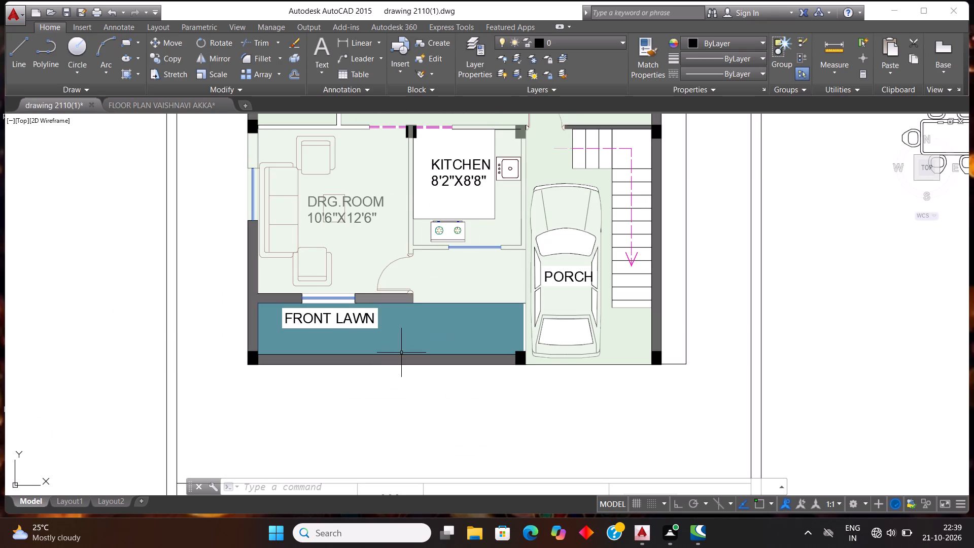
pyautogui.scroll(-2, 324, 311)
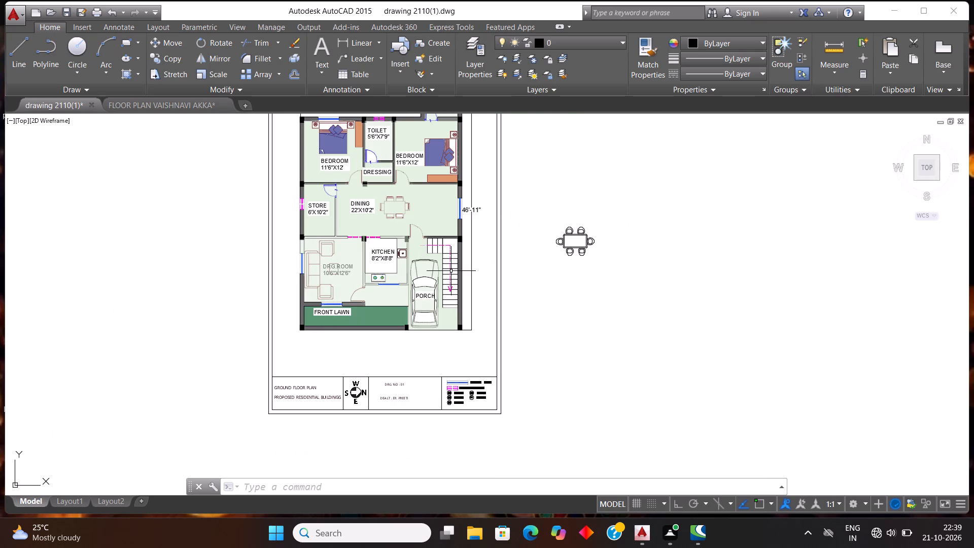
pyautogui.scroll(1, 363, 199)
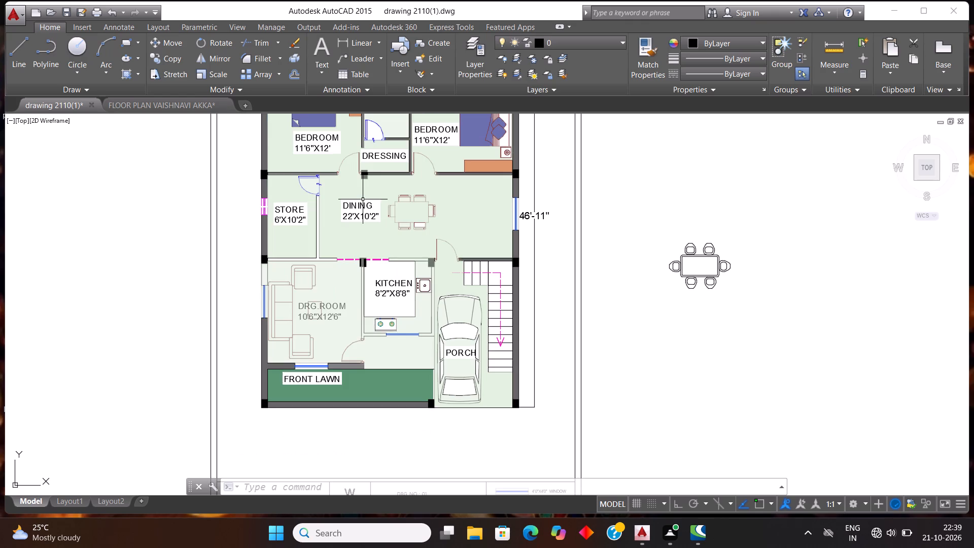
# Add a solid hatch with transparency 50, picking inside the partition wall where the store, dining and drawing room meet.
pyautogui.scroll(2, 345, 227)
pyautogui.press('Escape')
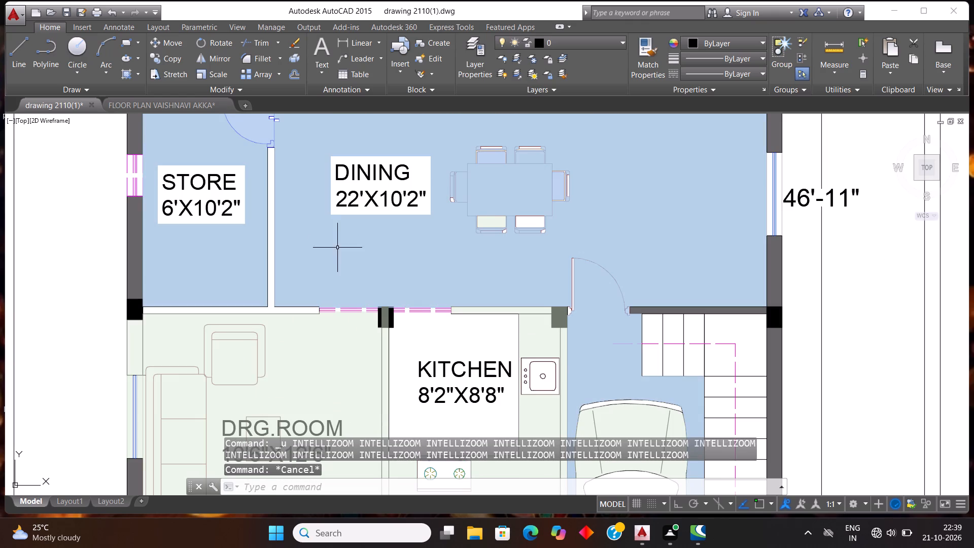
pyautogui.press('h')
pyautogui.press('Return')
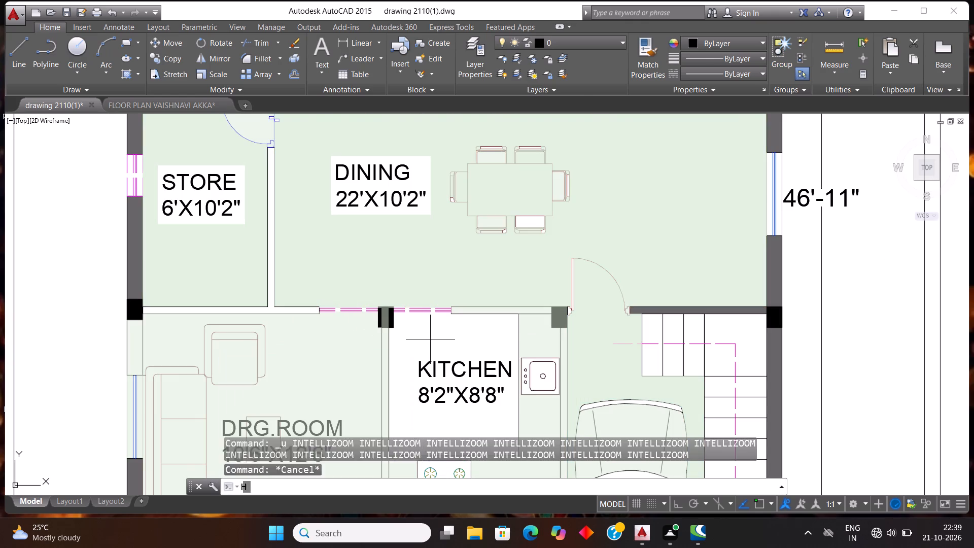
pyautogui.click(274, 312)
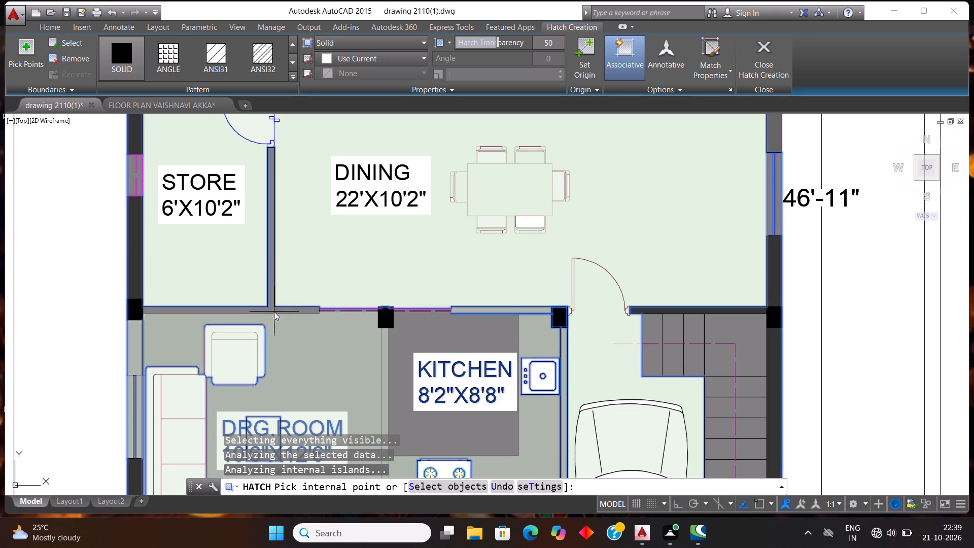
pyautogui.scroll(-3, 349, 325)
pyautogui.scroll(-2, 447, 357)
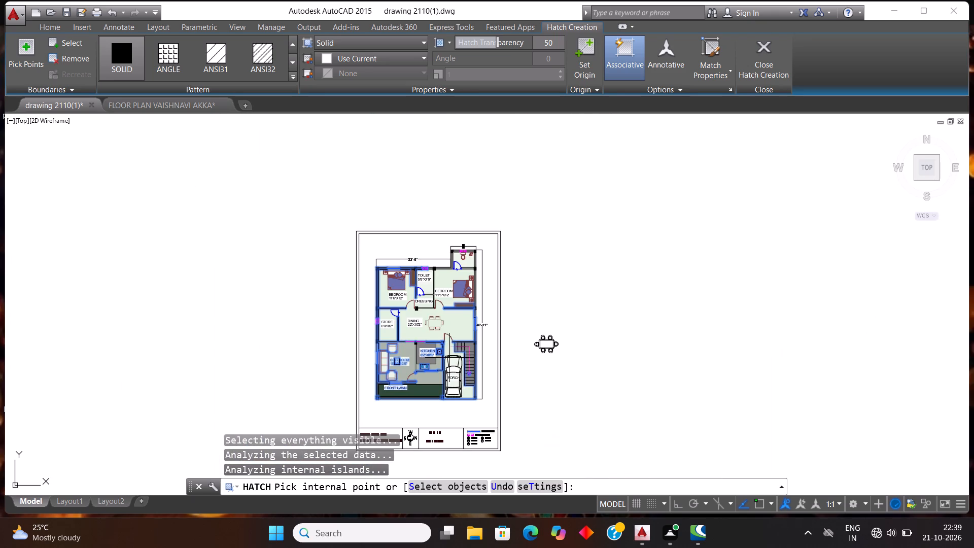
pyautogui.press('Escape')
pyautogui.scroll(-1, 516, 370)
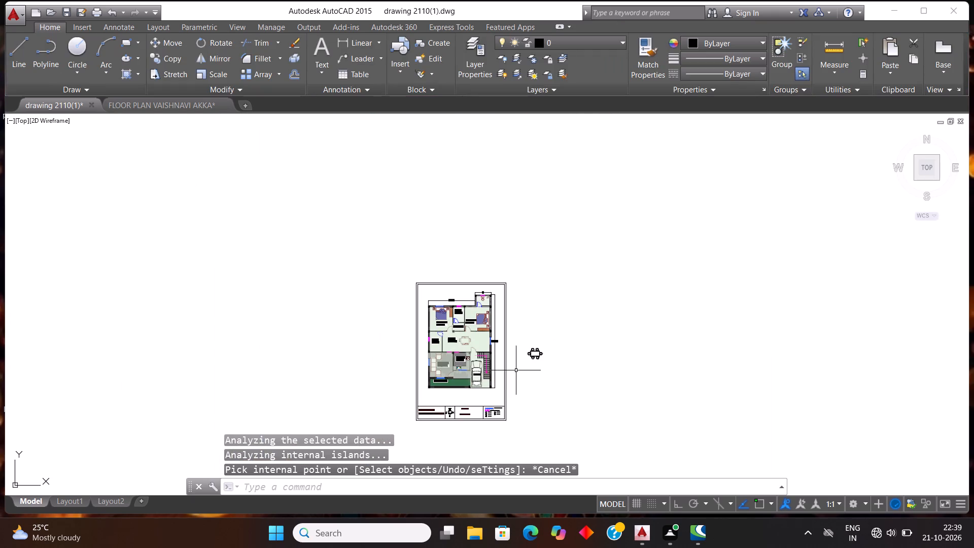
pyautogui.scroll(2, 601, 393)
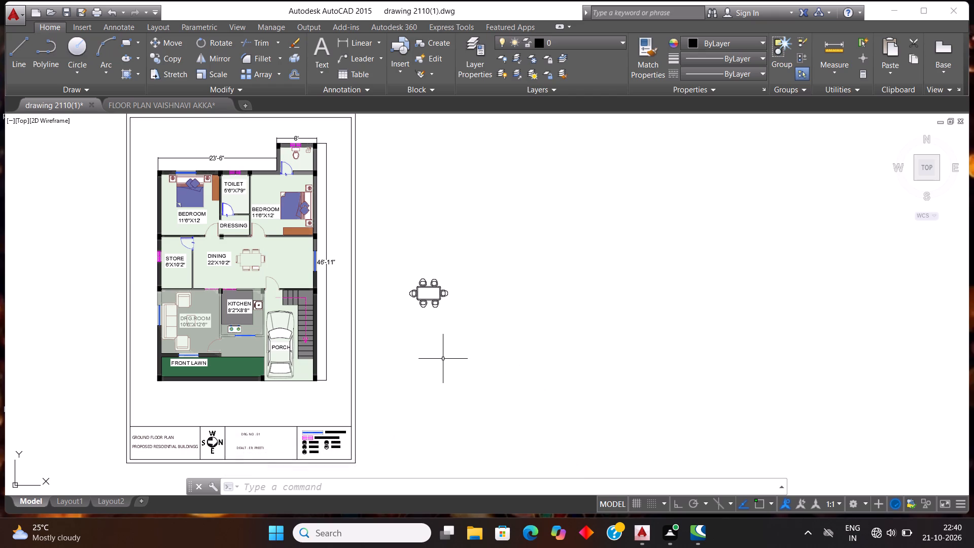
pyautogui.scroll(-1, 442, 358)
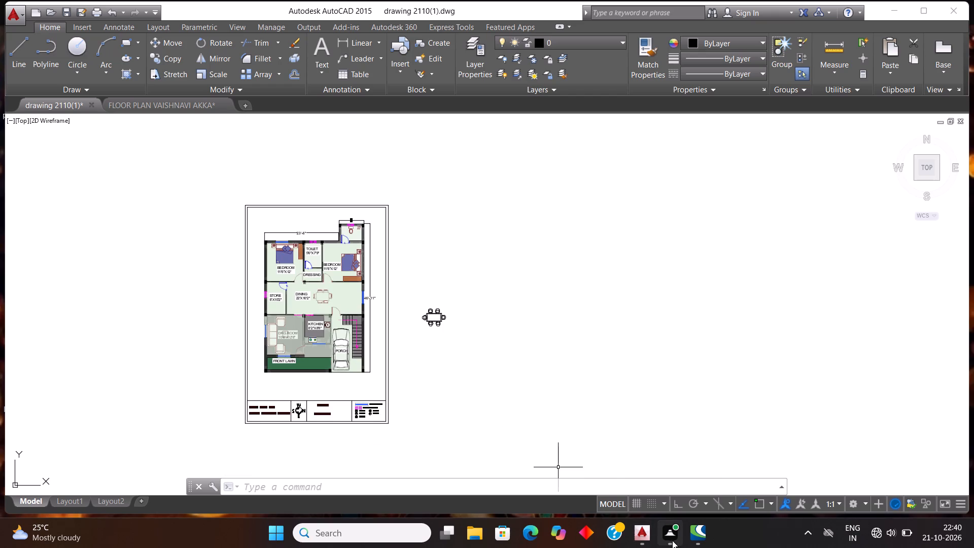
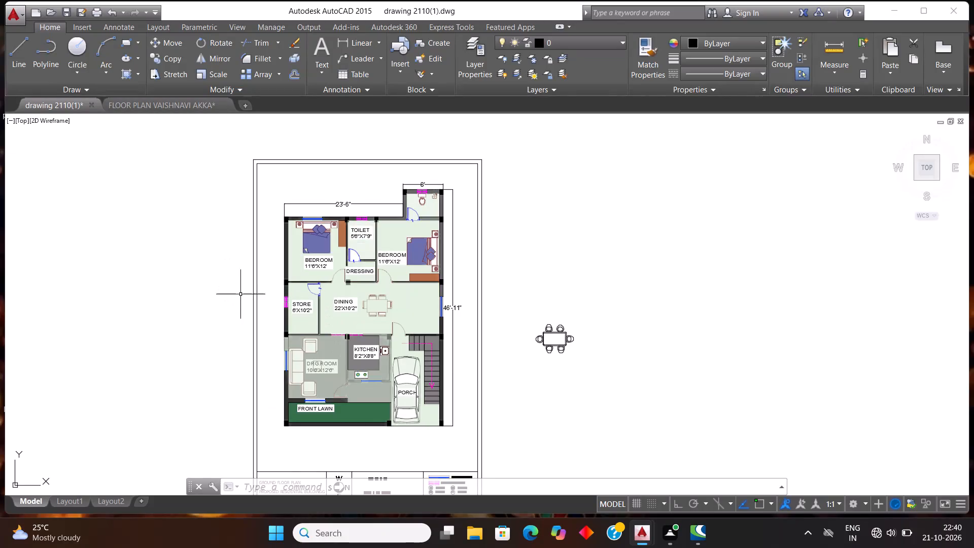
# Undo the last solid hatch added across the walls, drawing room, kitchen and staircase.
pyautogui.scroll(2, 295, 311)
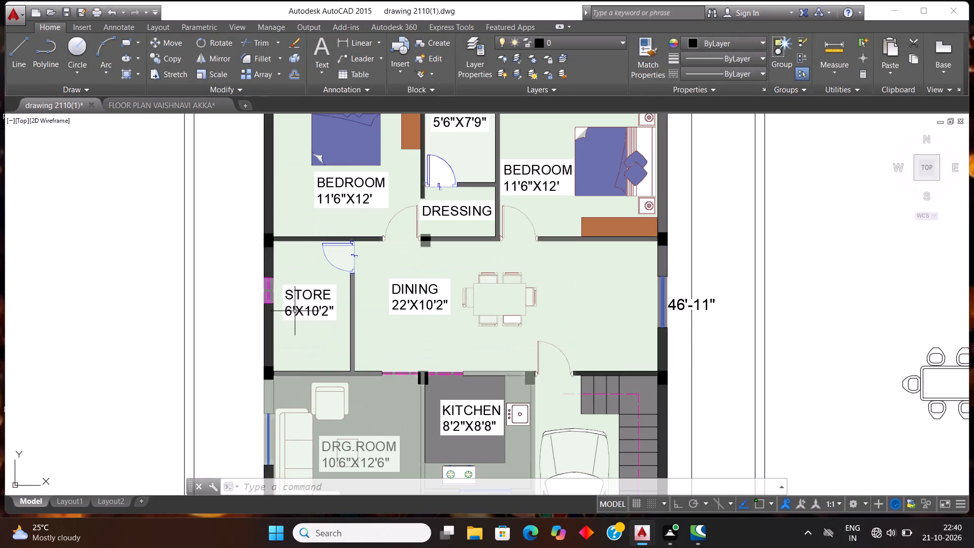
pyautogui.scroll(-2, 295, 311)
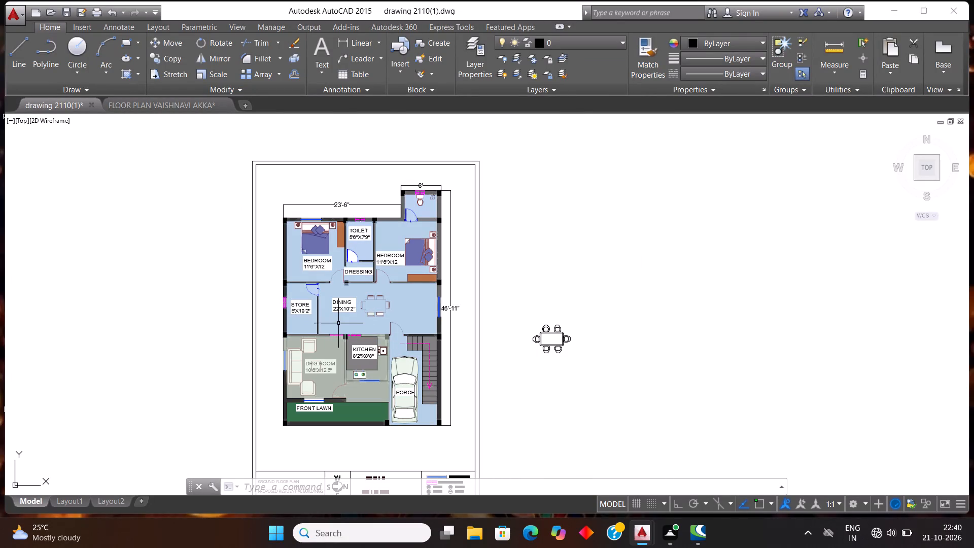
pyautogui.hotkey('ctrl', 'z')
pyautogui.hotkey('ctrl', 'z')
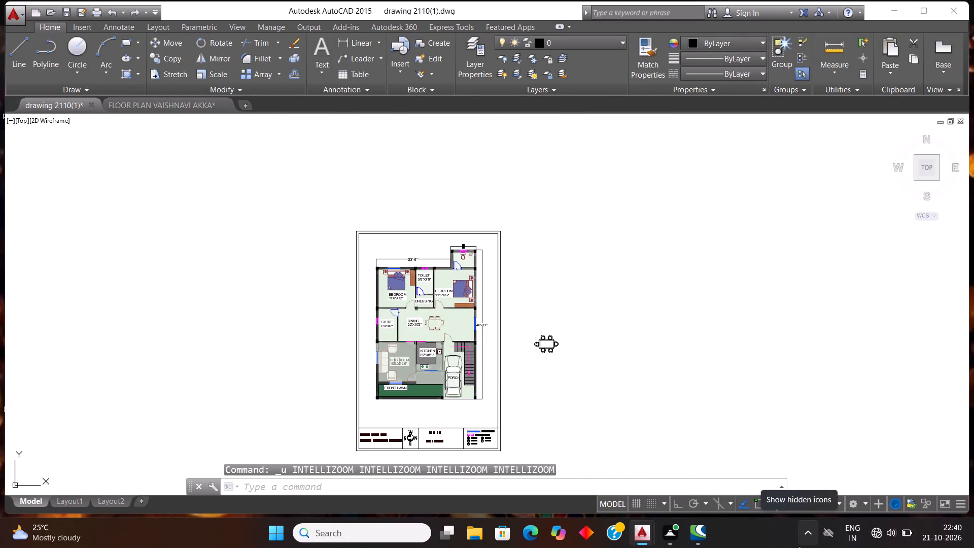
# Examine the remaining floor fills and room labels, checking the bedrooms and both toilets.
pyautogui.scroll(-4, 647, 472)
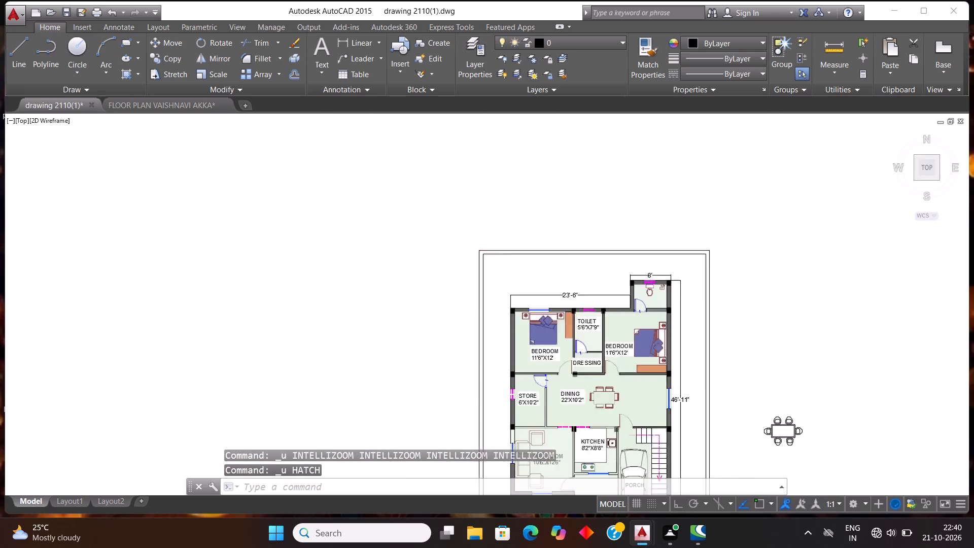
pyautogui.scroll(-2, 556, 370)
pyautogui.scroll(2, 594, 416)
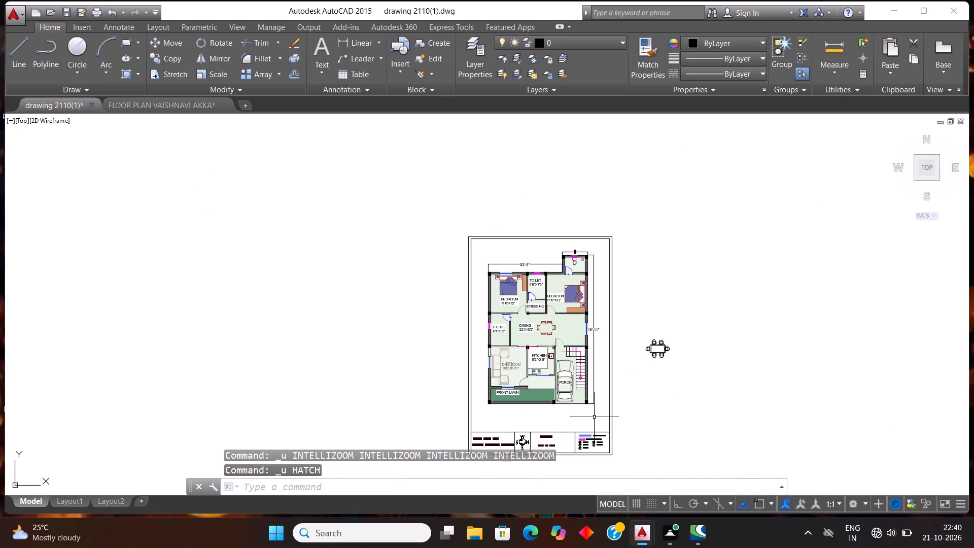
pyautogui.scroll(1, 594, 417)
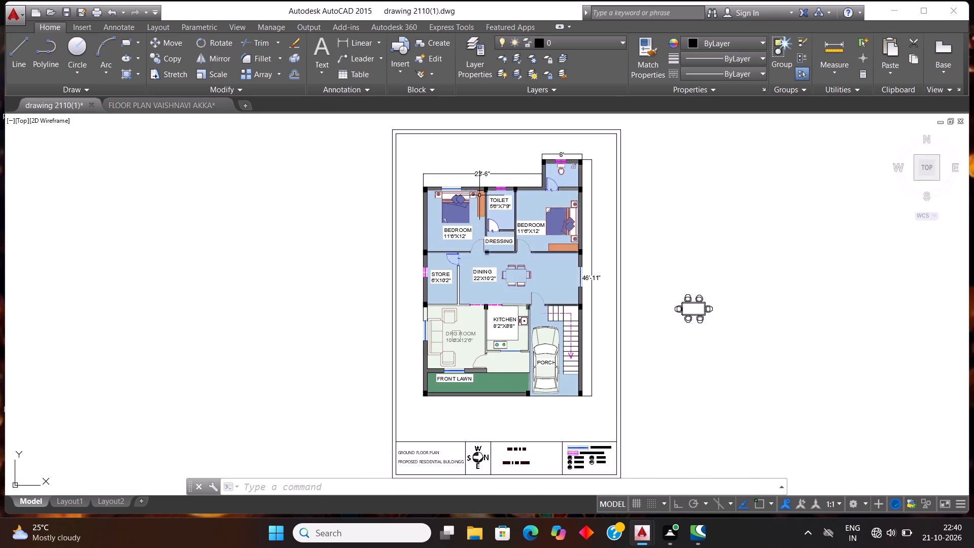
pyautogui.scroll(3, 505, 196)
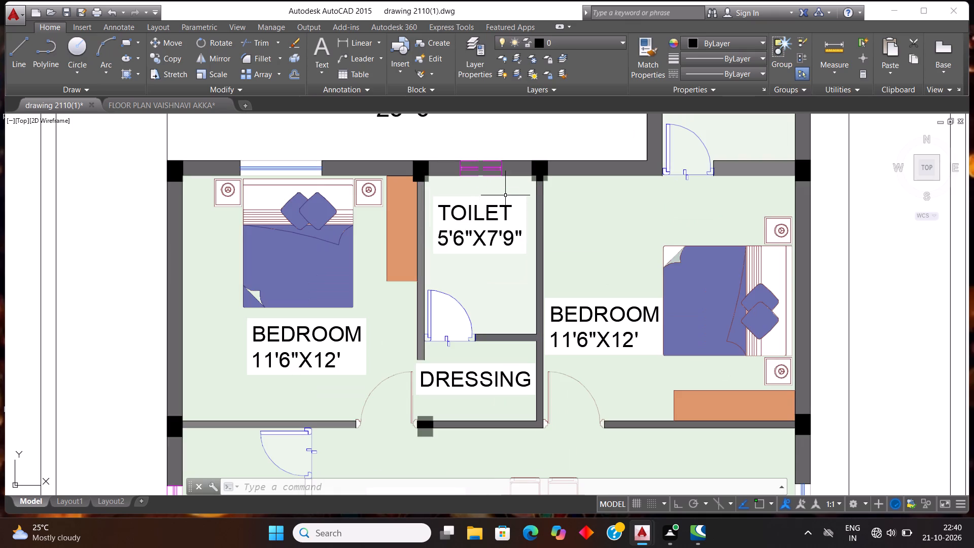
pyautogui.scroll(-2, 505, 195)
pyautogui.scroll(1, 612, 138)
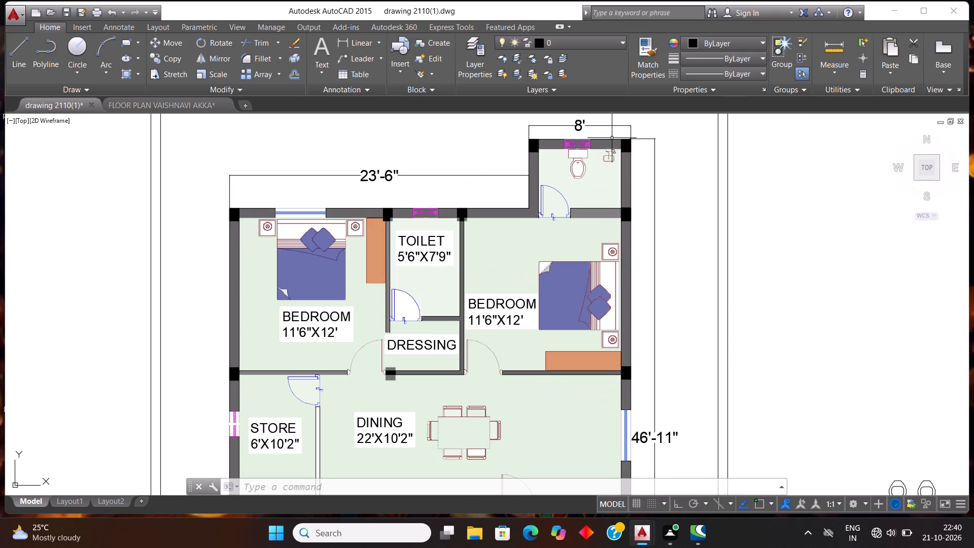
pyautogui.scroll(1, 612, 138)
pyautogui.scroll(-1, 420, 306)
pyautogui.scroll(1, 402, 328)
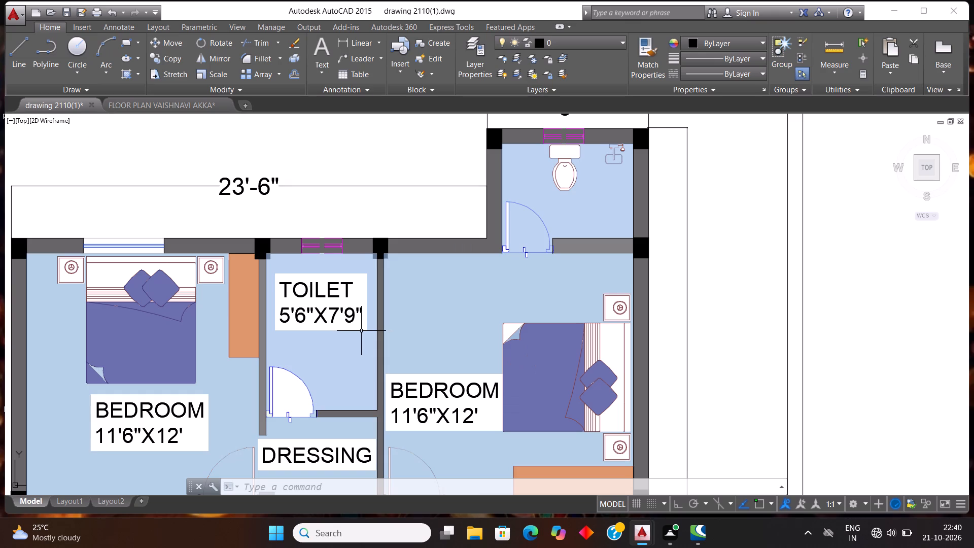
# Copy the TOILET 5'6"X7'9" label and paste it into the unlabelled toilet above the second bedroom.
pyautogui.click(361, 330)
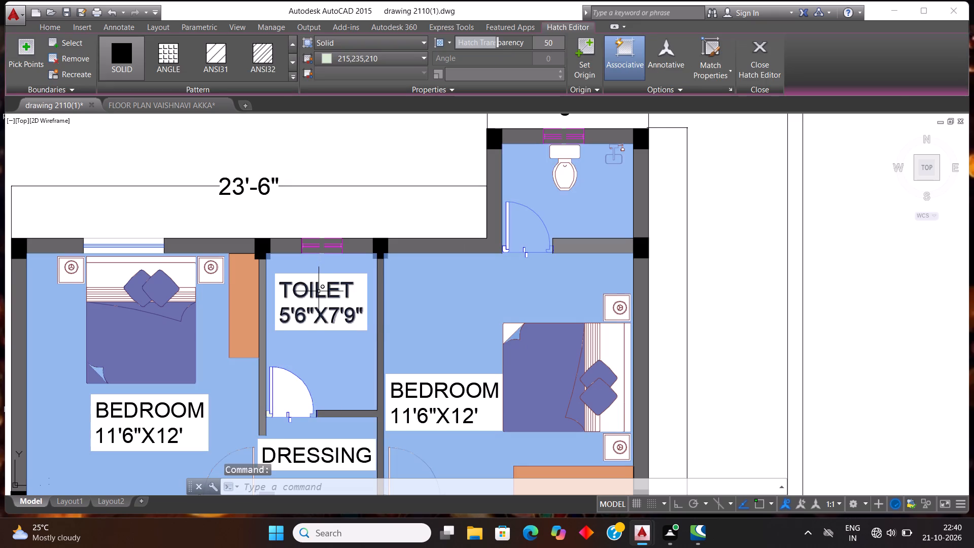
pyautogui.click(319, 292)
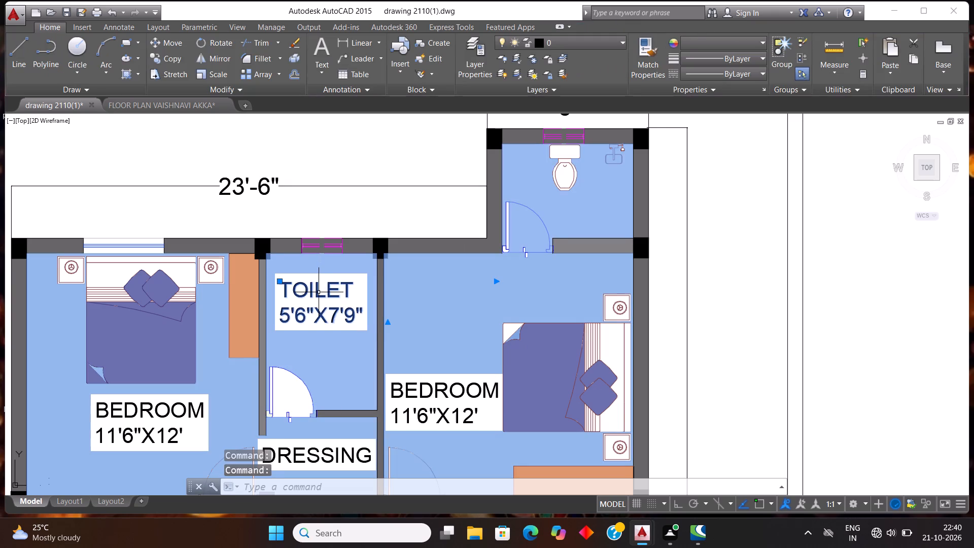
pyautogui.press('Escape')
pyautogui.click(319, 292)
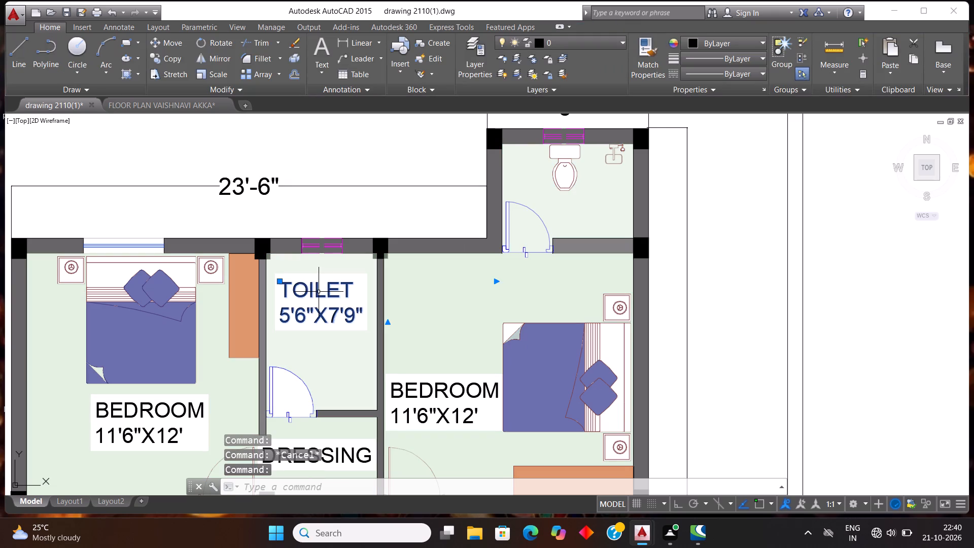
pyautogui.hotkey('ctrl', 'c')
pyautogui.hotkey('ctrl', 'v')
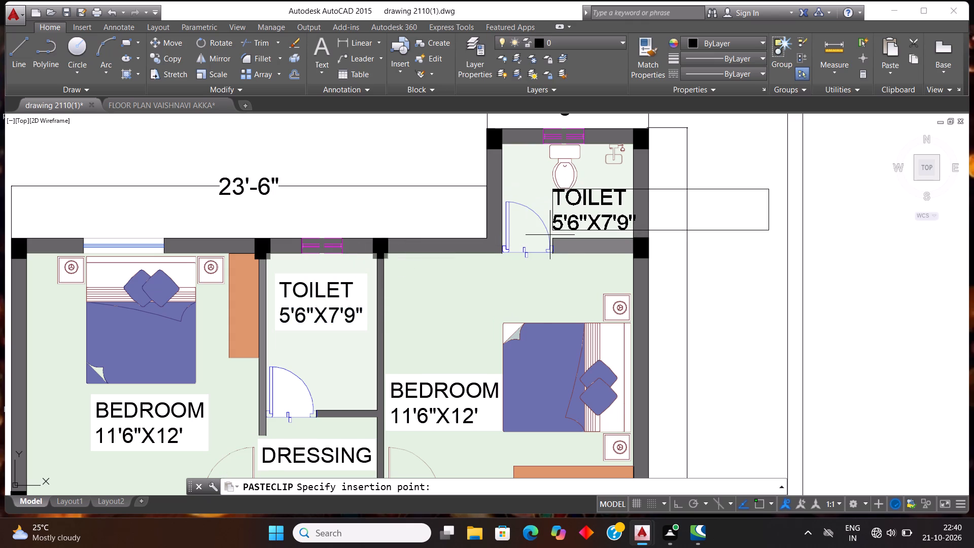
pyautogui.click(547, 237)
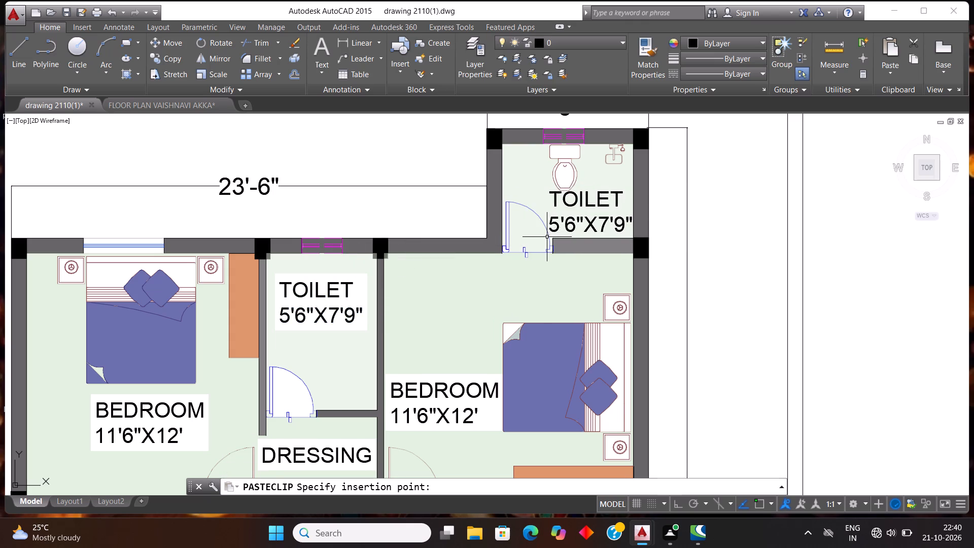
# Edit the pasted toilet label so its size line reads 5'6"X8'.
pyautogui.scroll(-2, 620, 277)
pyautogui.scroll(2, 630, 244)
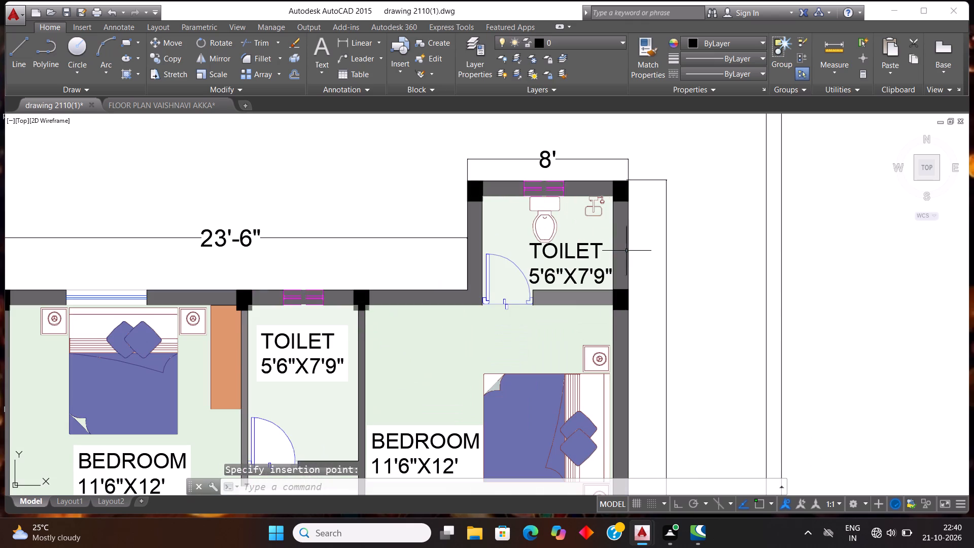
pyautogui.doubleClick(603, 278)
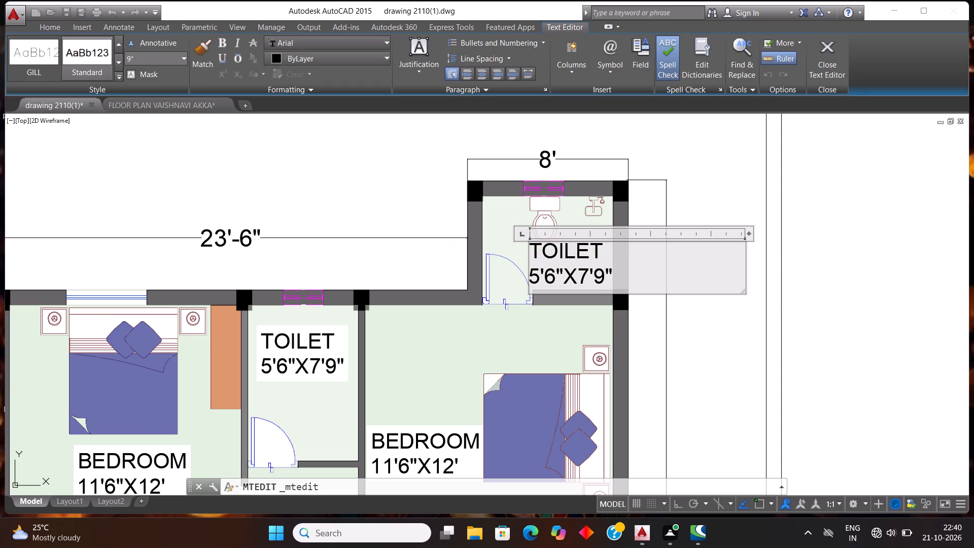
pyautogui.press('BackSpace')
pyautogui.press('BackSpace')
pyautogui.press('BackSpace')
pyautogui.press('8')
pyautogui.press('Right')
pyautogui.press('BackSpace')
pyautogui.press("'")
pyautogui.press('Escape')
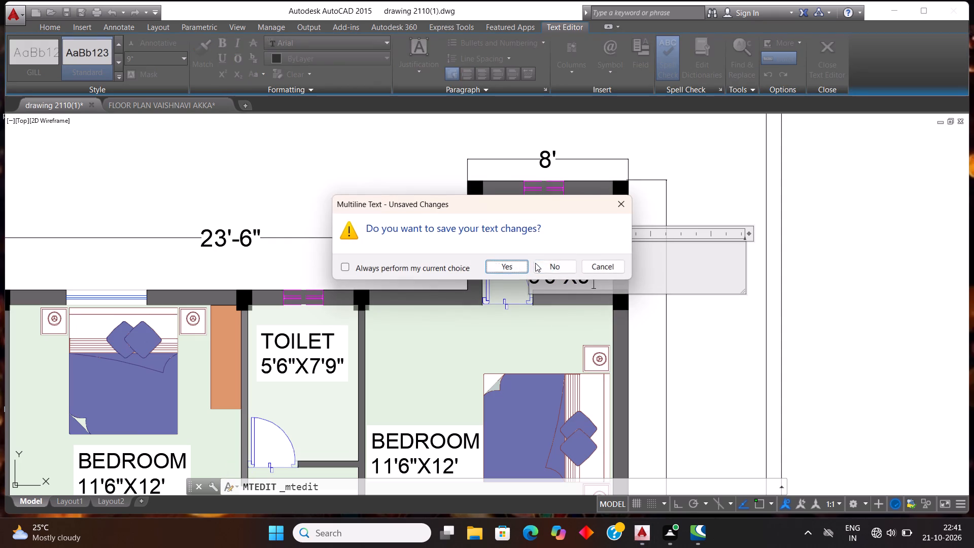
pyautogui.click(616, 199)
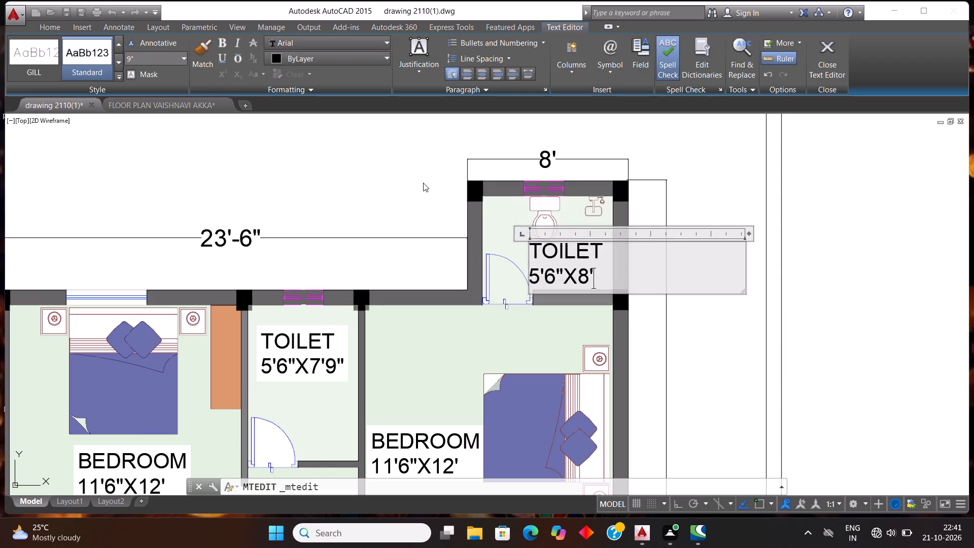
pyautogui.click(418, 178)
# Copy the six-chair dining set from outside the sheet and paste it over the existing set in the dining room.
pyautogui.scroll(-3, 448, 221)
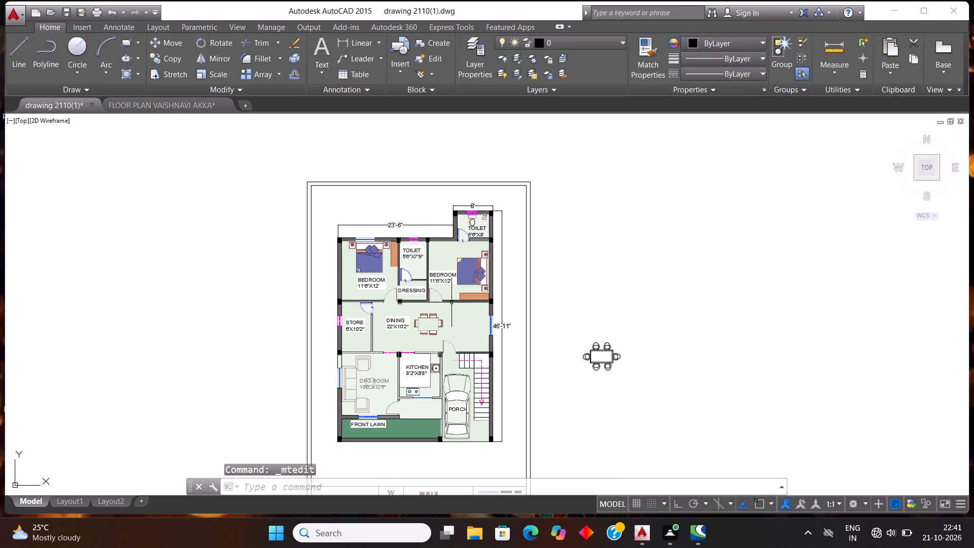
pyautogui.scroll(-1, 418, 390)
pyautogui.scroll(2, 400, 413)
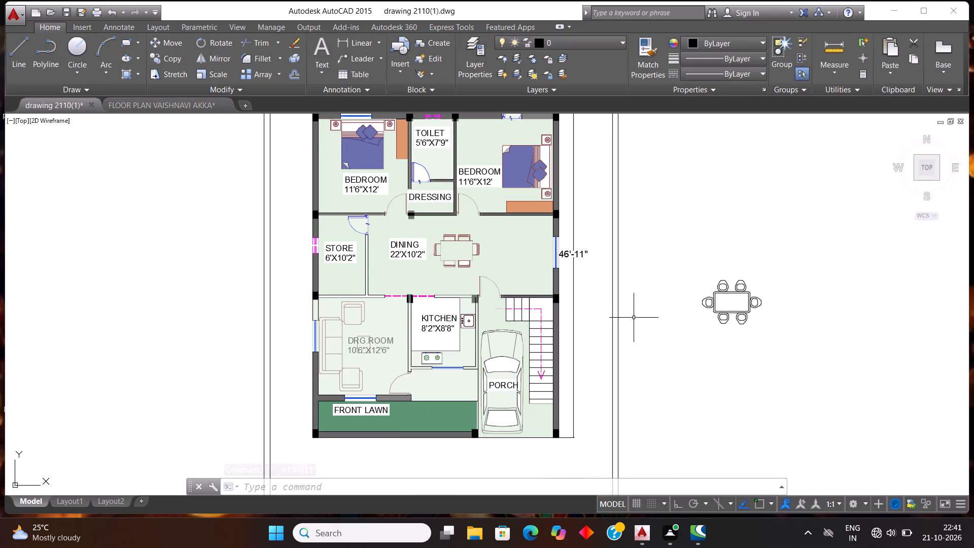
pyautogui.scroll(-1, 577, 379)
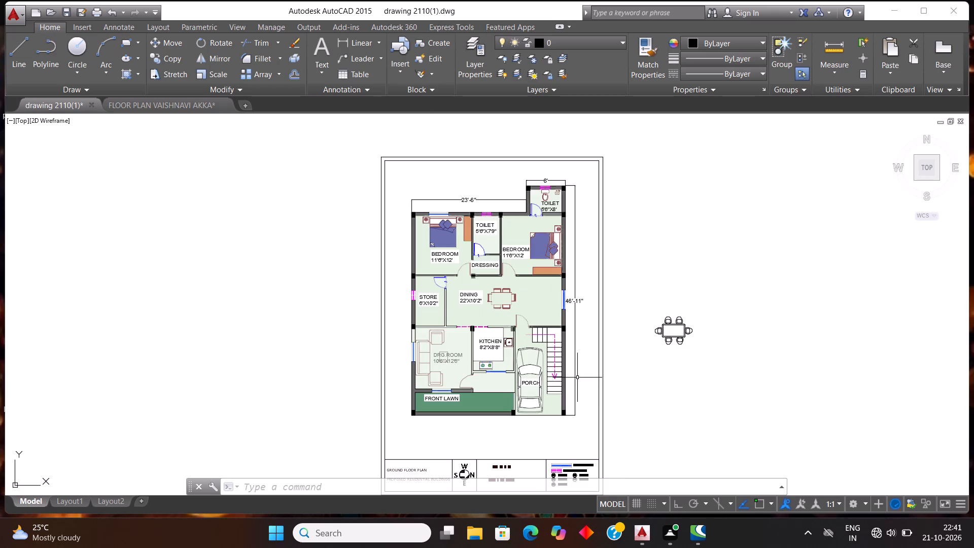
pyautogui.scroll(-1, 578, 375)
pyautogui.scroll(2, 627, 386)
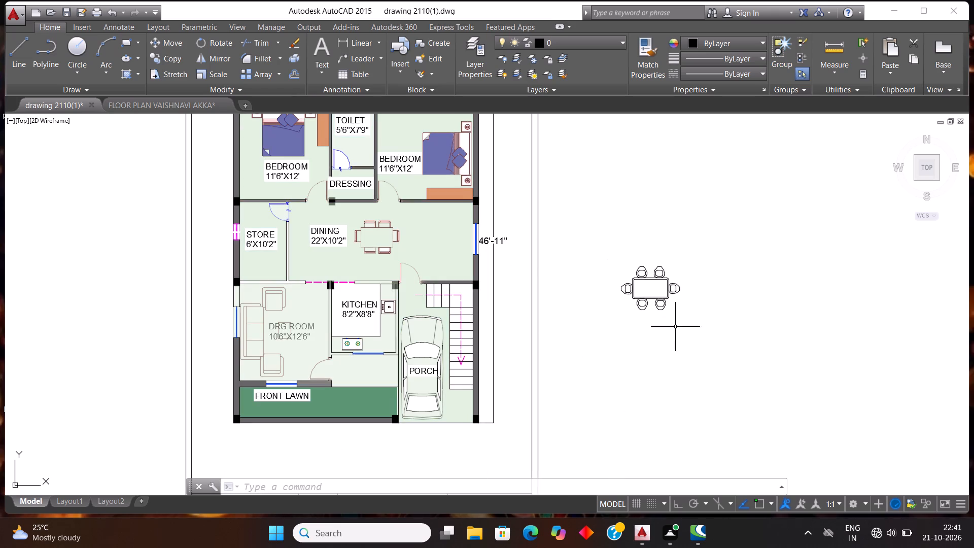
pyautogui.click(708, 314)
pyautogui.click(560, 215)
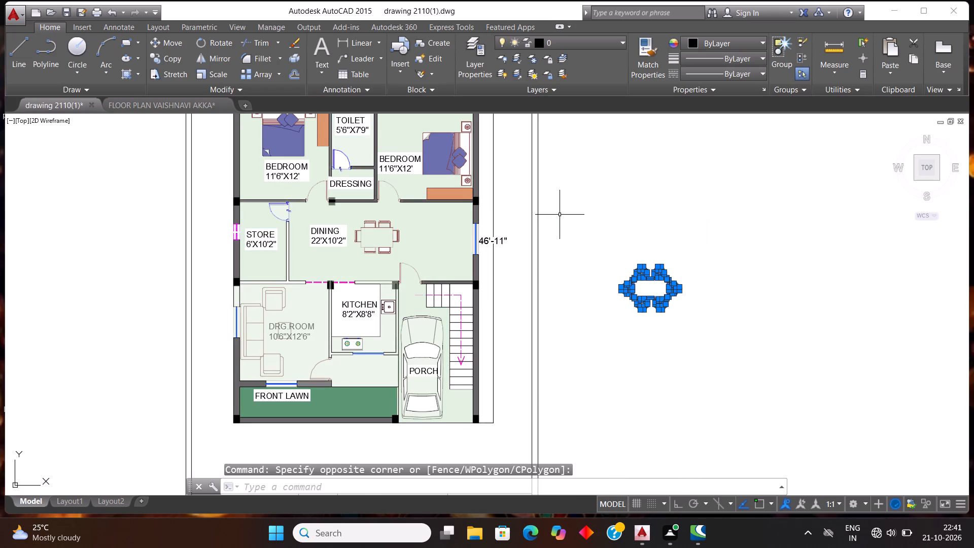
pyautogui.hotkey('ctrl', 'c')
pyautogui.hotkey('ctrl', 'v')
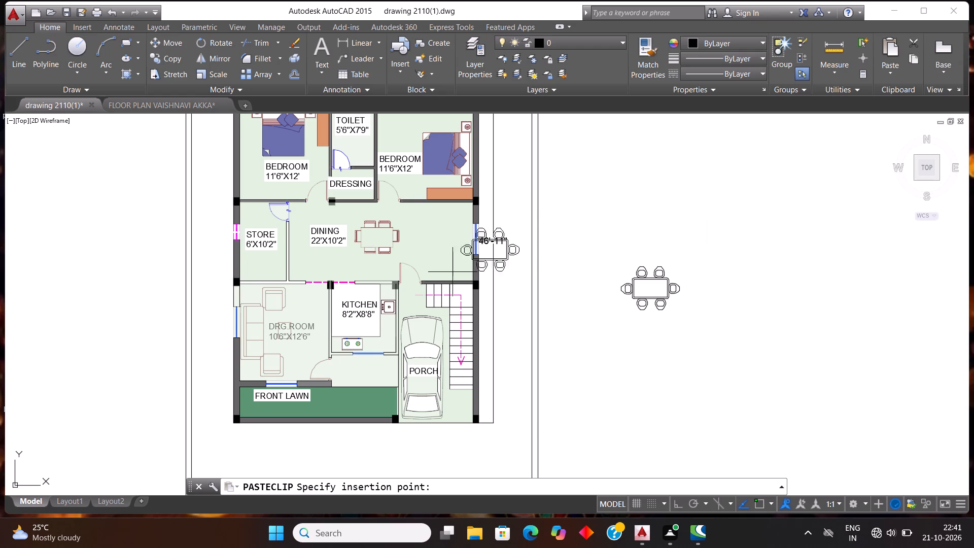
pyautogui.click(351, 258)
pyautogui.scroll(-2, 522, 314)
pyautogui.press('Escape')
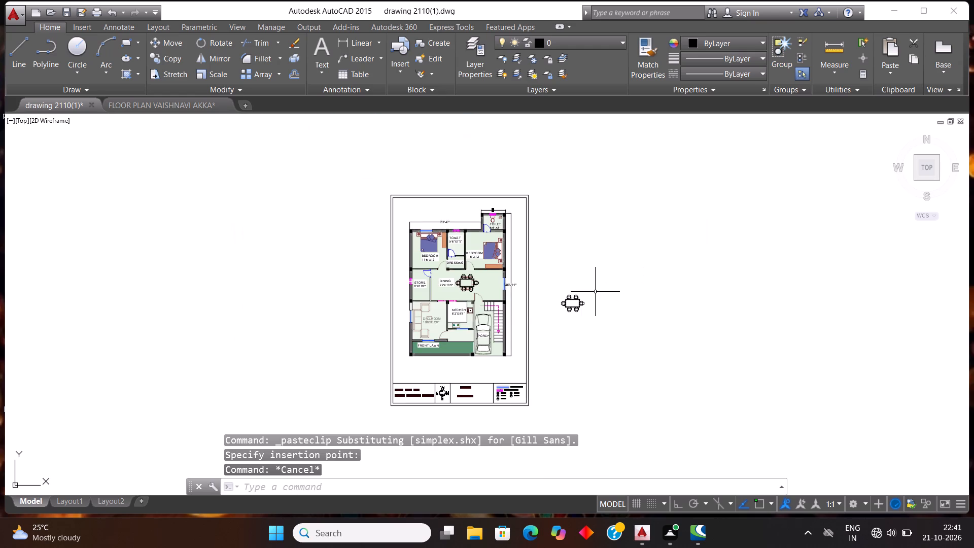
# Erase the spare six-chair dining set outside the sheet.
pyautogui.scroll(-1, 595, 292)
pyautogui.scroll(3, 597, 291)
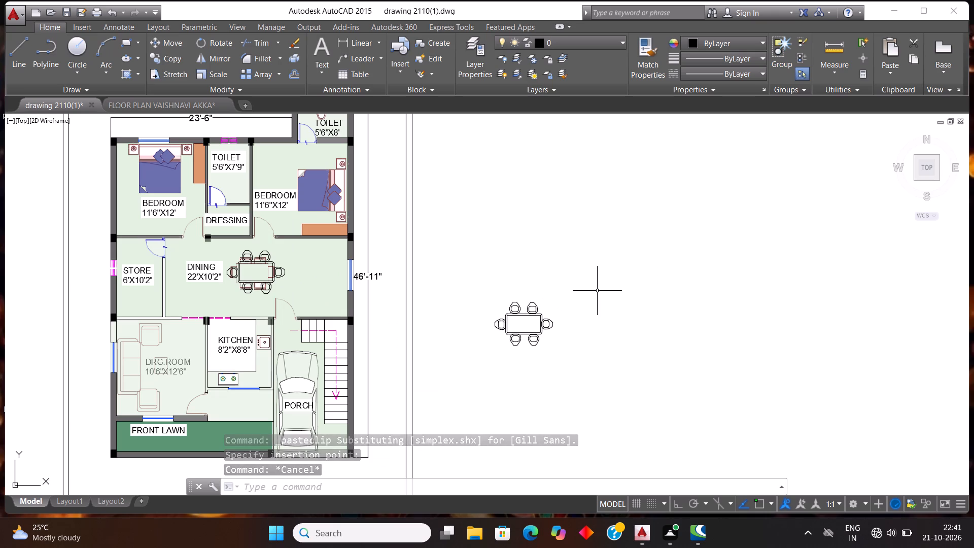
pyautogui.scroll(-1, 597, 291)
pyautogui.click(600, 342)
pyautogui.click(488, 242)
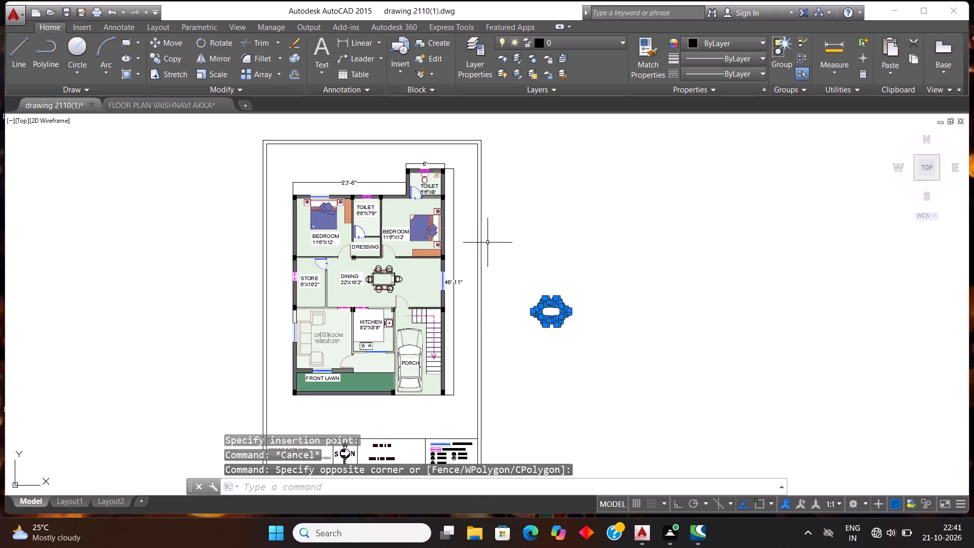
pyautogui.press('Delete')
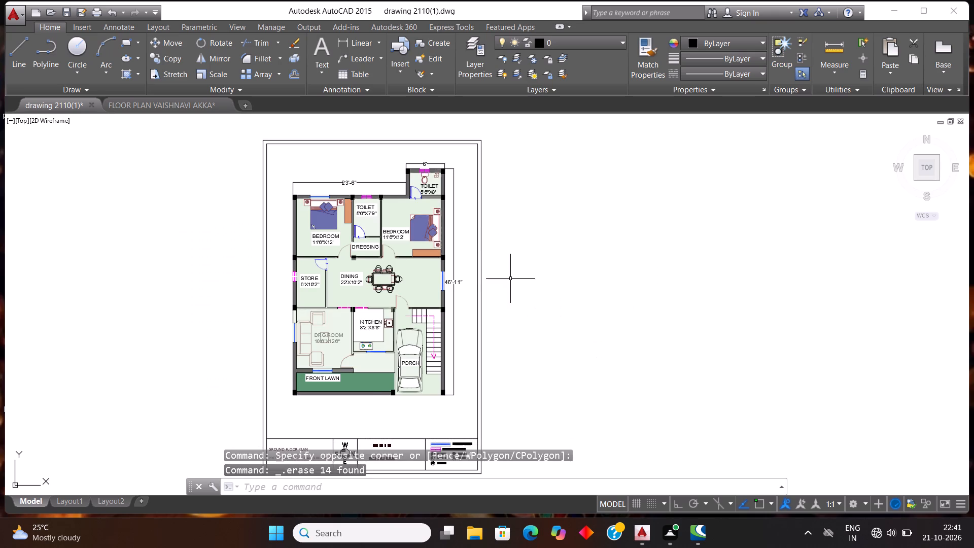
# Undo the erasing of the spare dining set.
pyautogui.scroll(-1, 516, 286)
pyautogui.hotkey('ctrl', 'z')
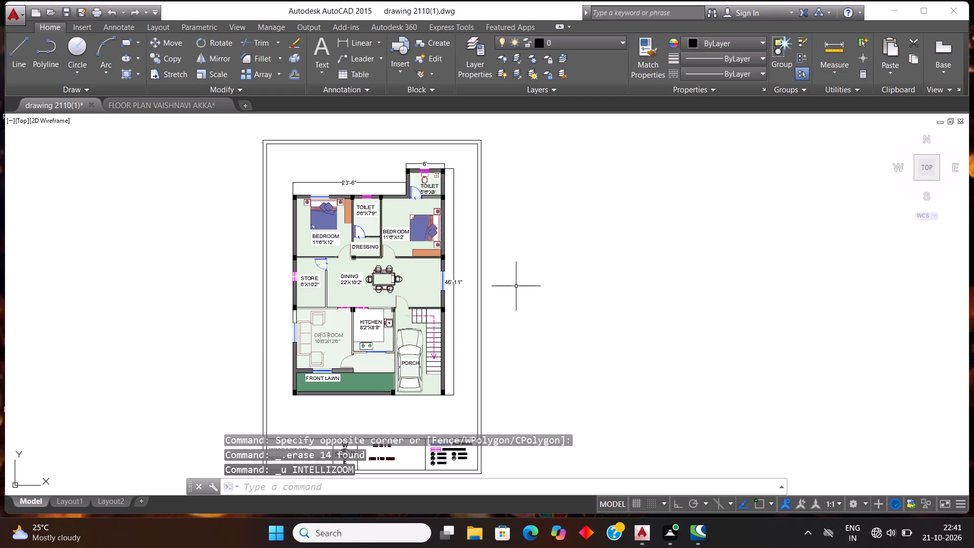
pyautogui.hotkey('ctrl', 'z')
# Define the six-chair dining set outside the sheet as a block named DINING TABLE and close the block editor.
pyautogui.click(637, 350)
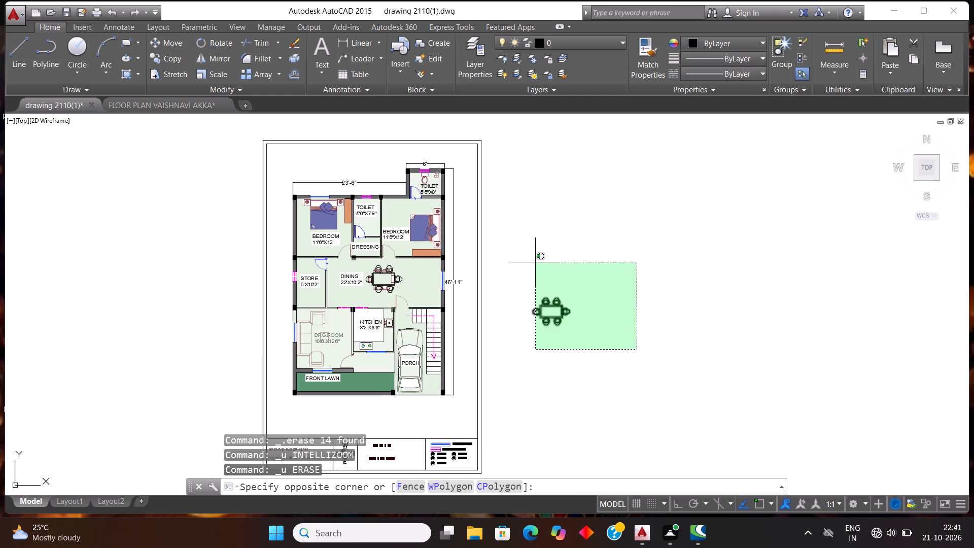
pyautogui.click(510, 247)
pyautogui.press('b')
pyautogui.press('Return')
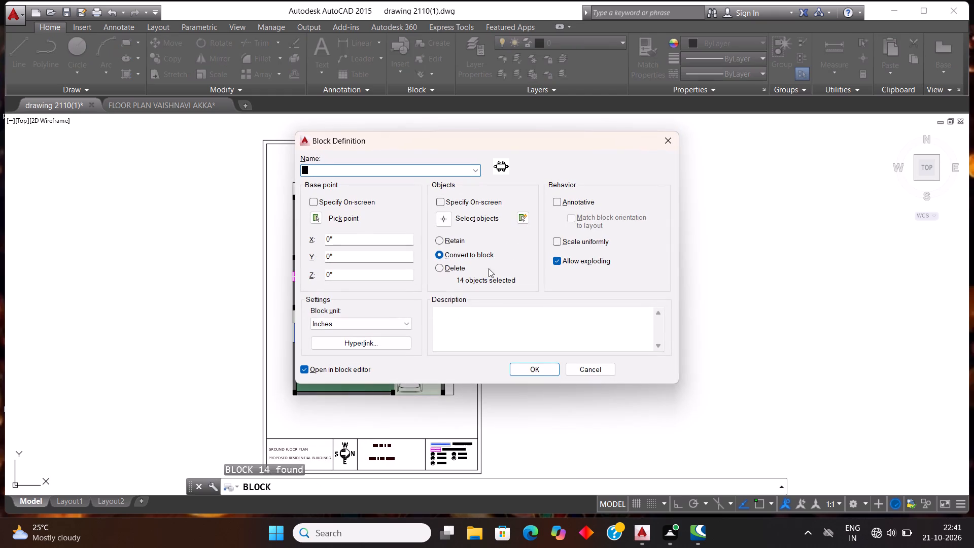
pyautogui.click(371, 171)
pyautogui.write('DINING TABK')
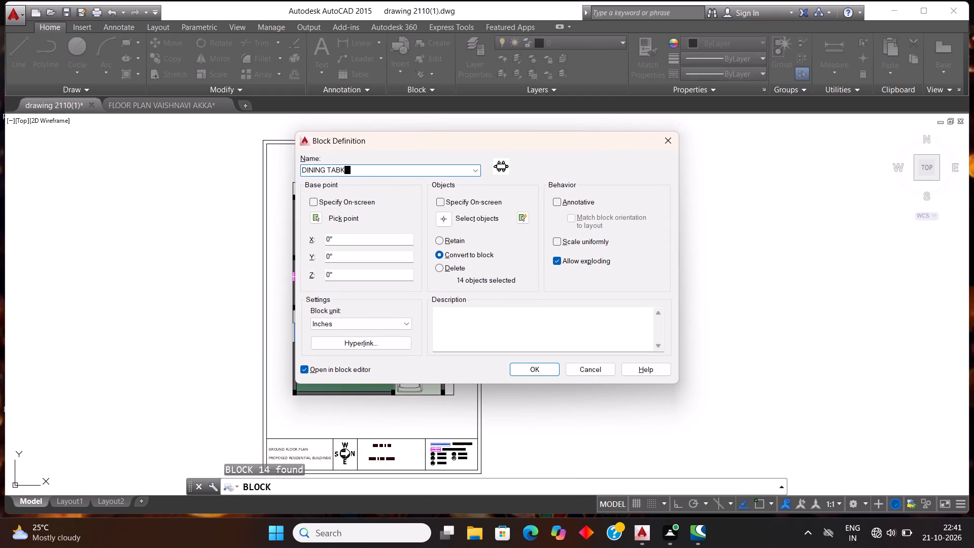
pyautogui.press('BackSpace')
pyautogui.write('LE')
pyautogui.click(528, 373)
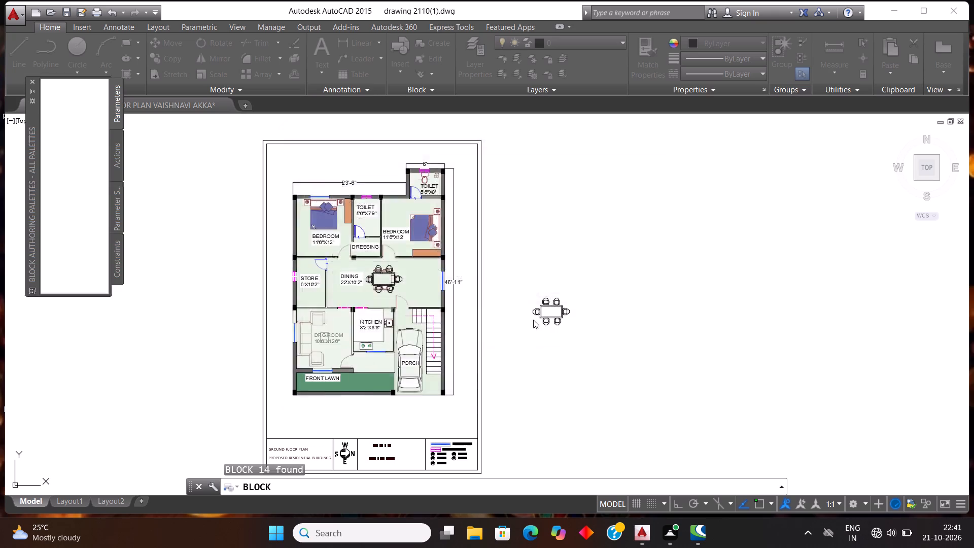
pyautogui.click(848, 71)
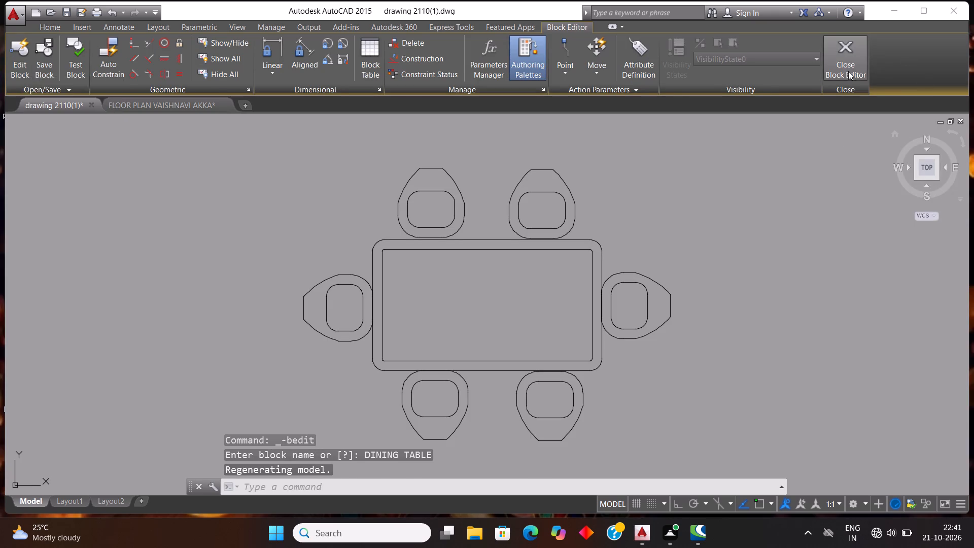
# Check whether the dining table block outside the sheet selects as a single object.
pyautogui.click(570, 368)
pyautogui.click(533, 318)
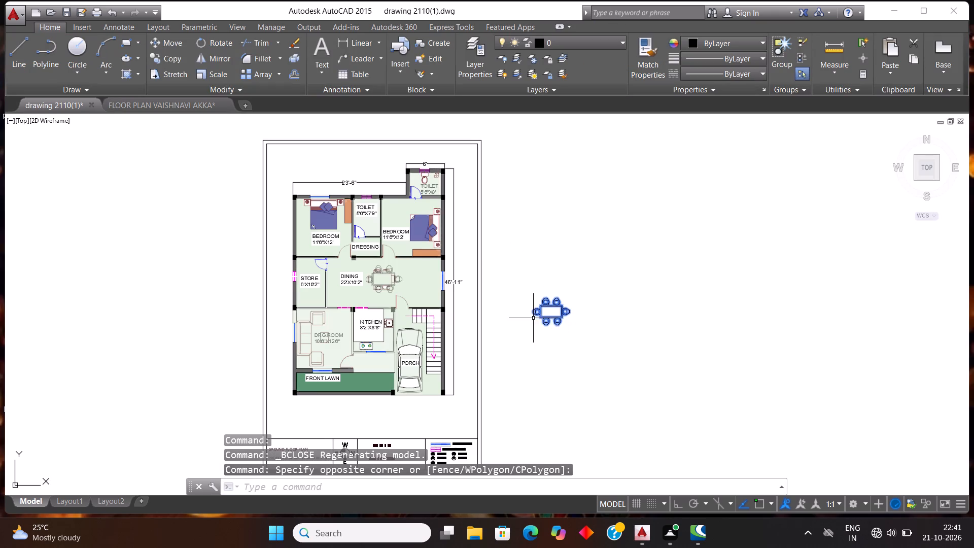
pyautogui.press('Escape')
pyautogui.click(559, 310)
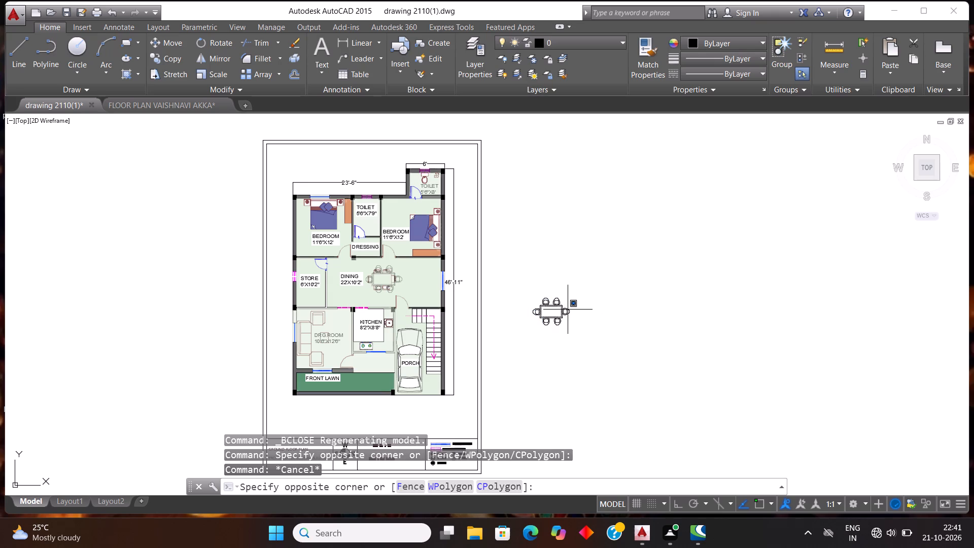
pyautogui.click(568, 309)
pyautogui.click(567, 314)
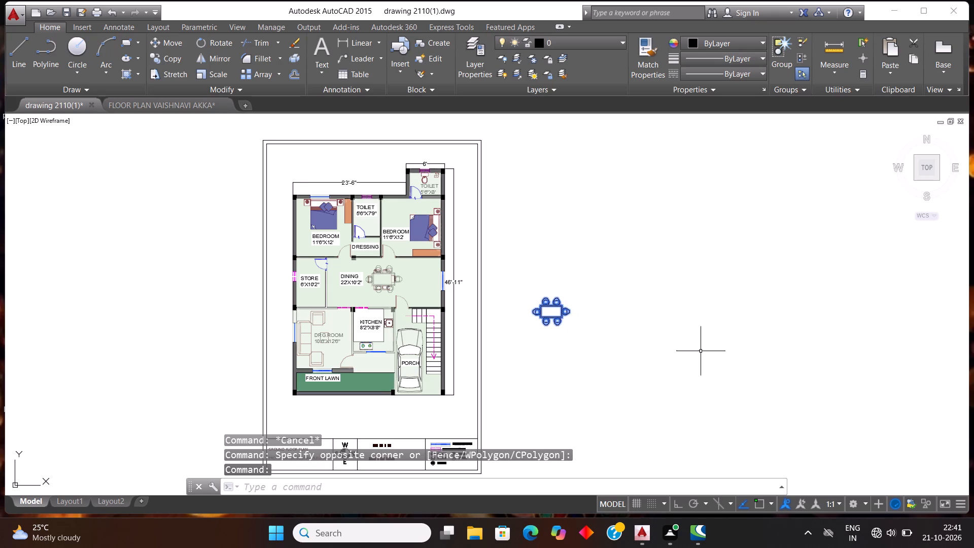
pyautogui.press('Escape')
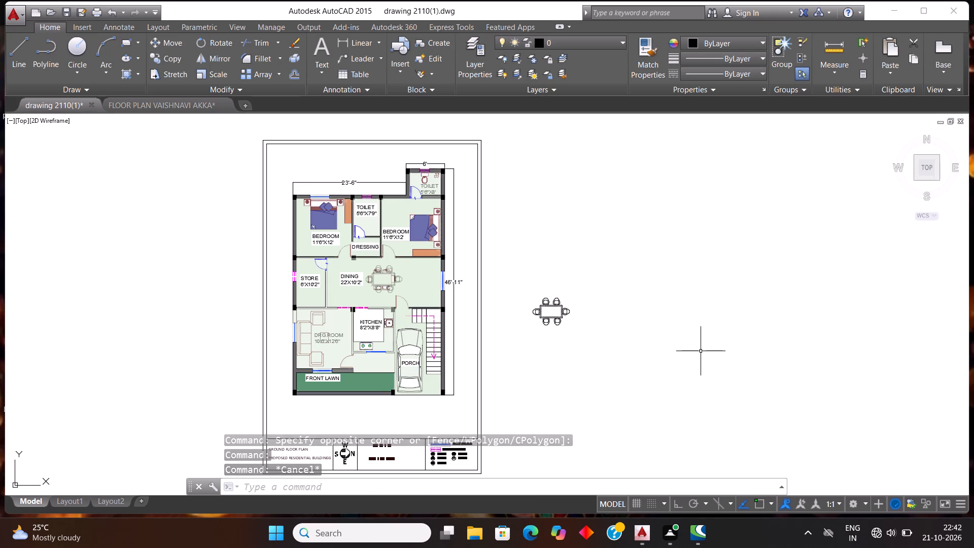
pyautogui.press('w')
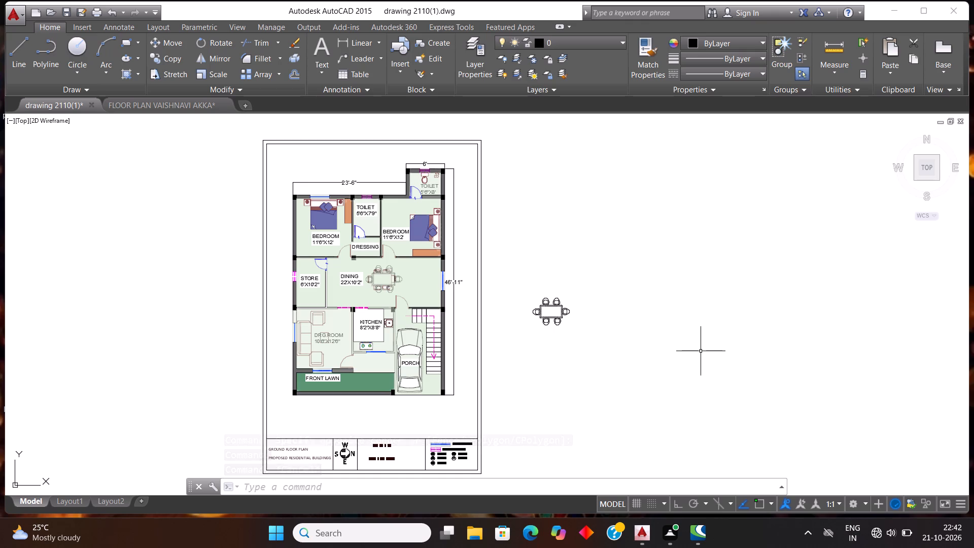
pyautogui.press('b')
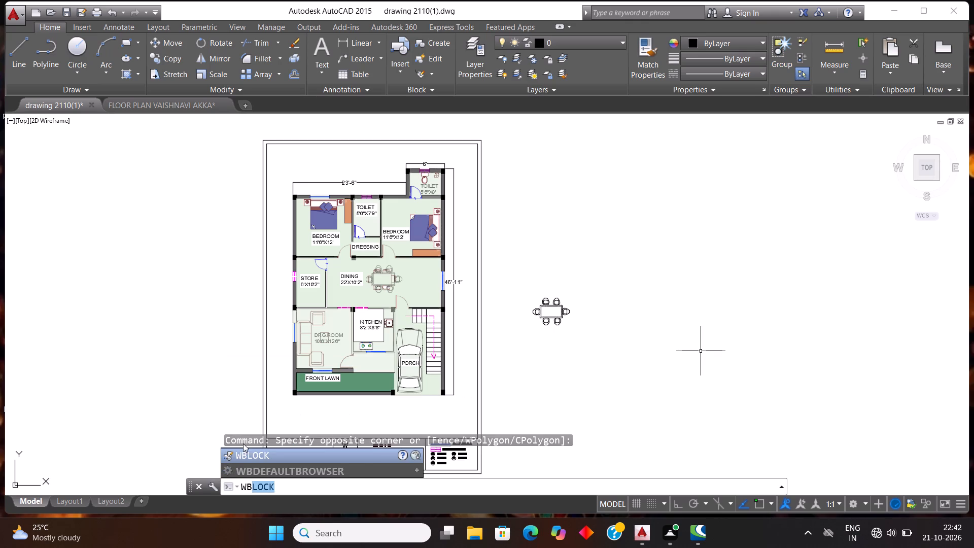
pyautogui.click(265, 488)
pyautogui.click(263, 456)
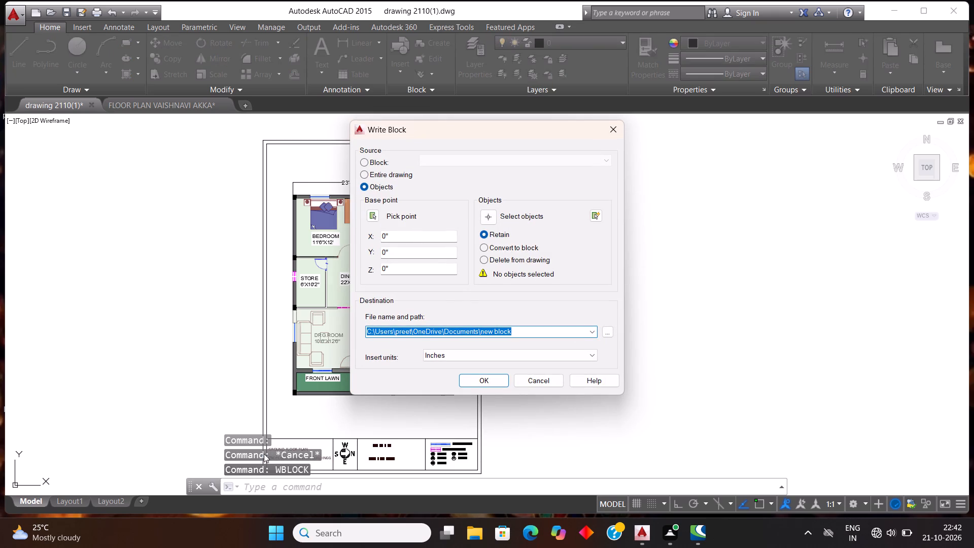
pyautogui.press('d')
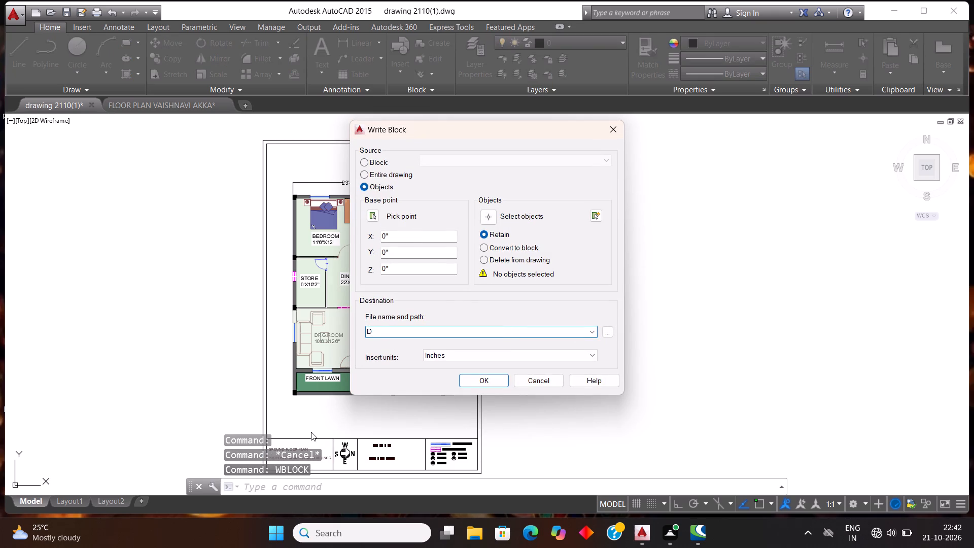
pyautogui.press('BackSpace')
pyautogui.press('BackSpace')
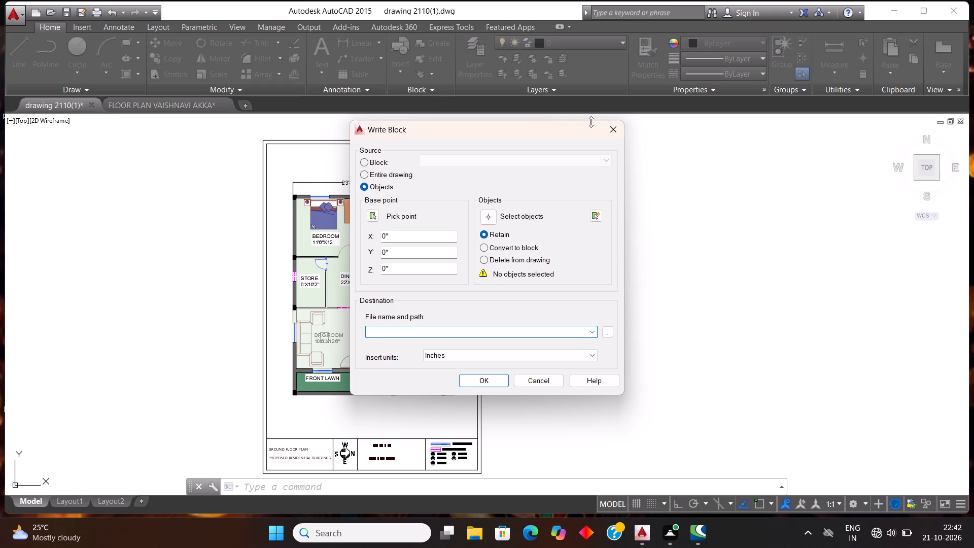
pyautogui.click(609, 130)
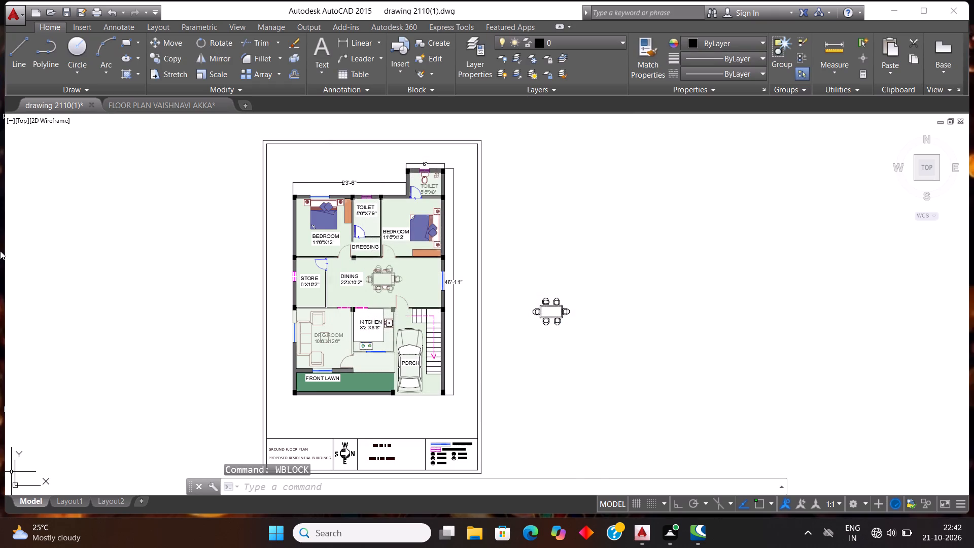
# Start Write Block and set the destination to new block.dwg in the fuji workspace folder on the Desktop.
pyautogui.press('w')
pyautogui.press('b')
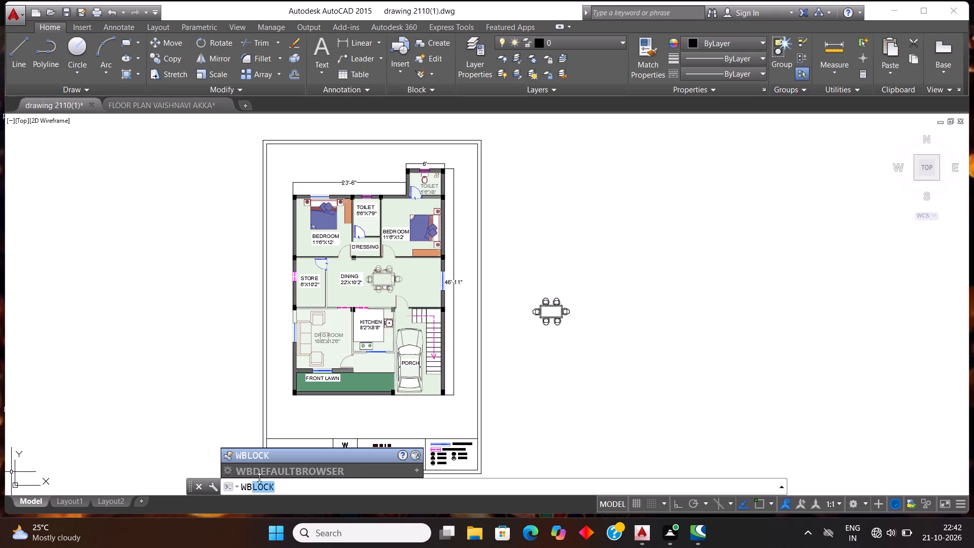
pyautogui.click(240, 455)
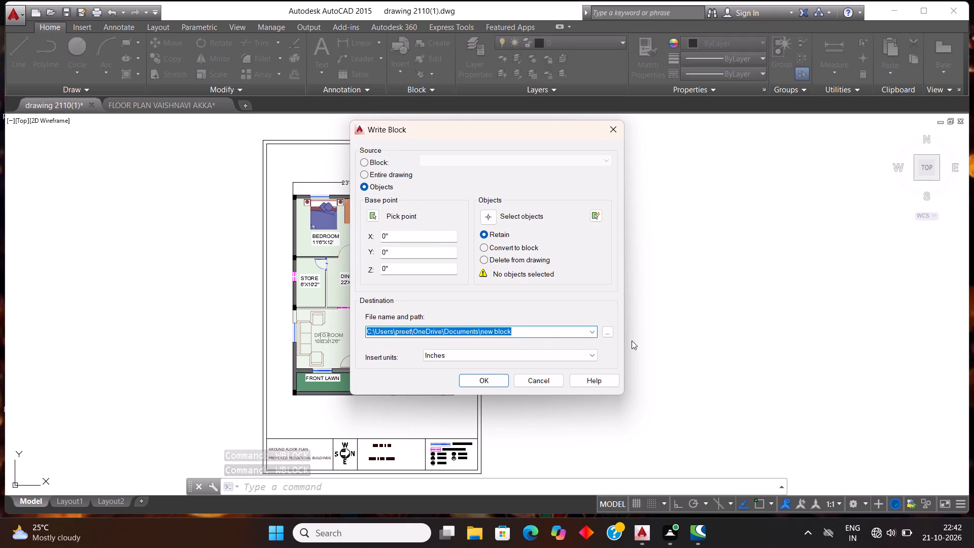
pyautogui.click(606, 333)
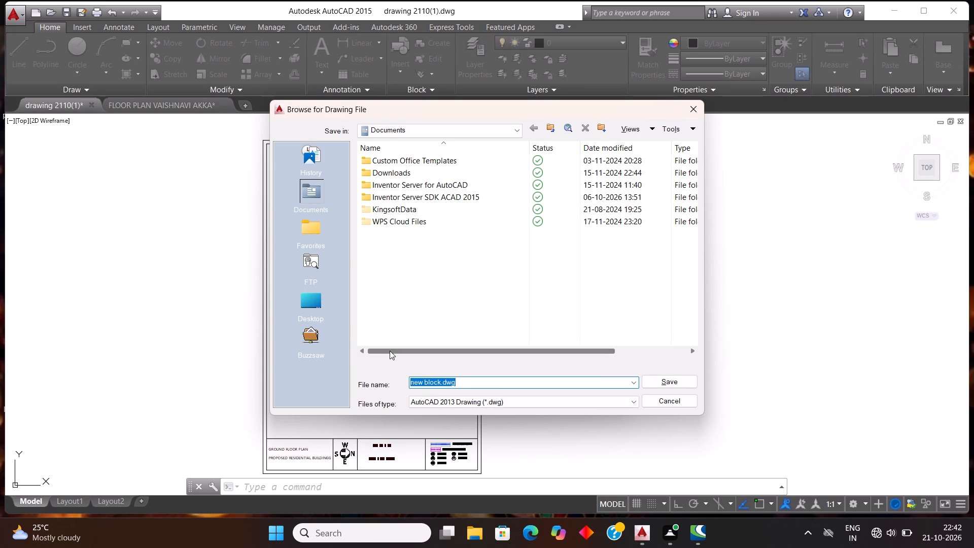
pyautogui.click(306, 299)
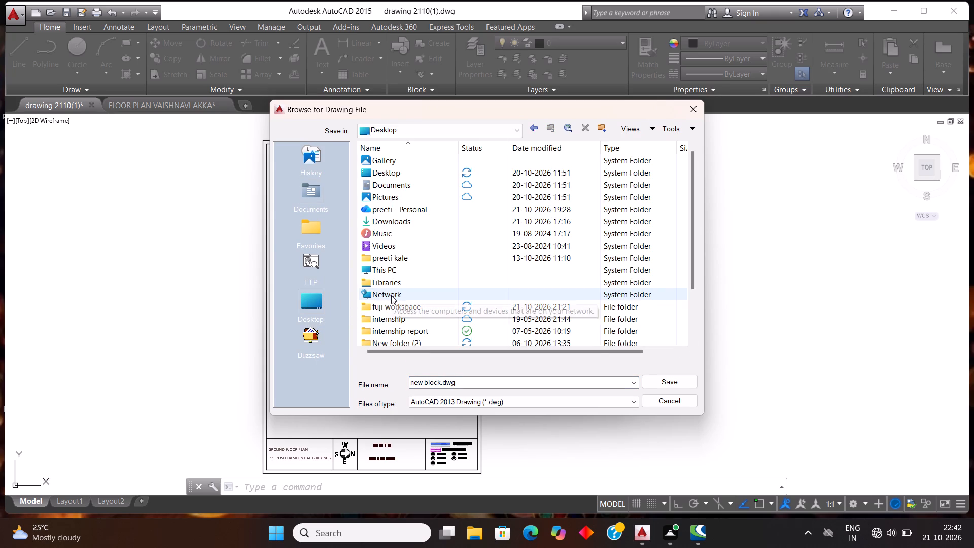
pyautogui.doubleClick(392, 308)
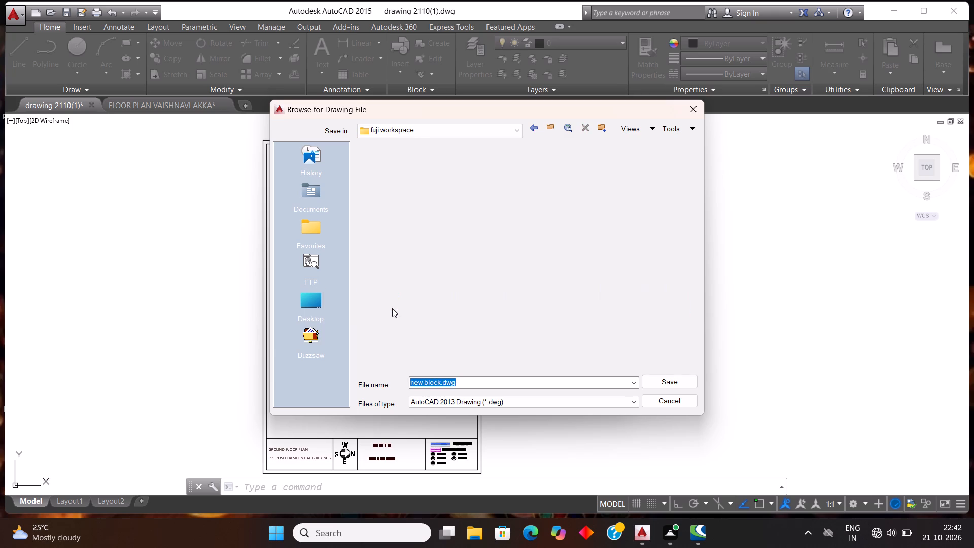
pyautogui.scroll(-5, 392, 308)
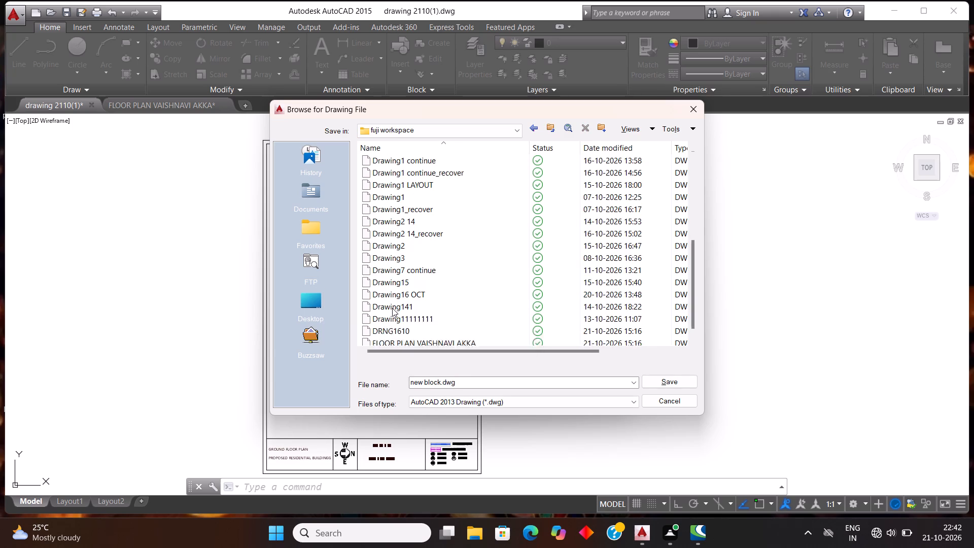
pyautogui.scroll(-5, 392, 308)
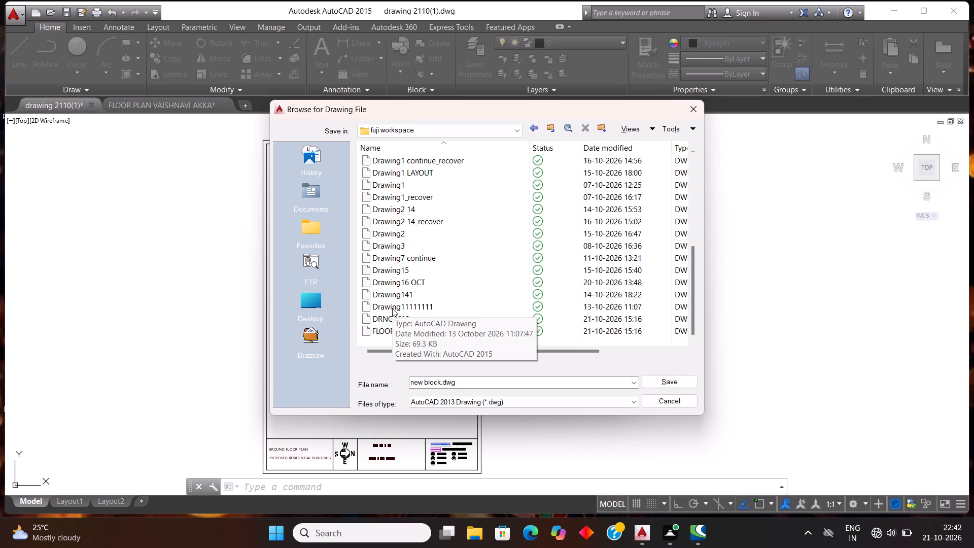
pyautogui.scroll(-4, 392, 308)
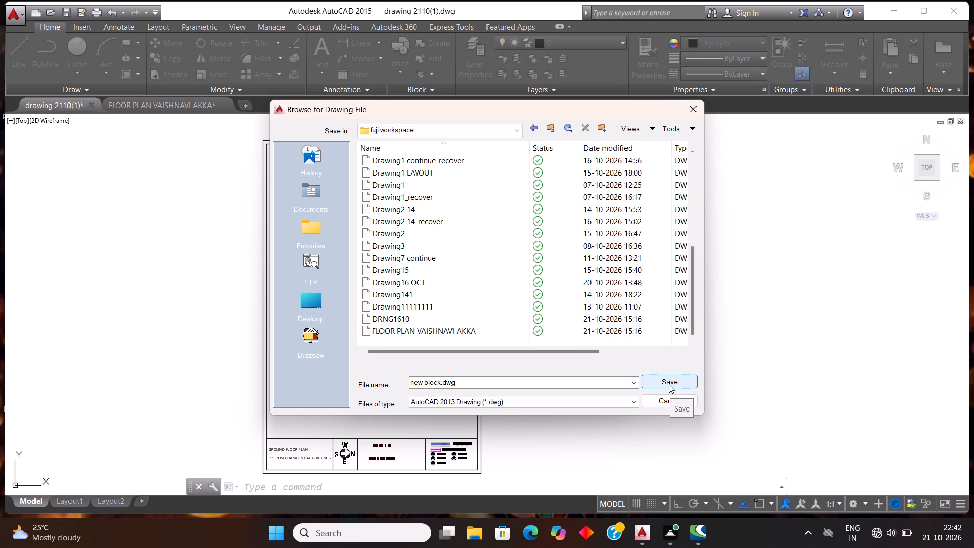
pyautogui.click(669, 384)
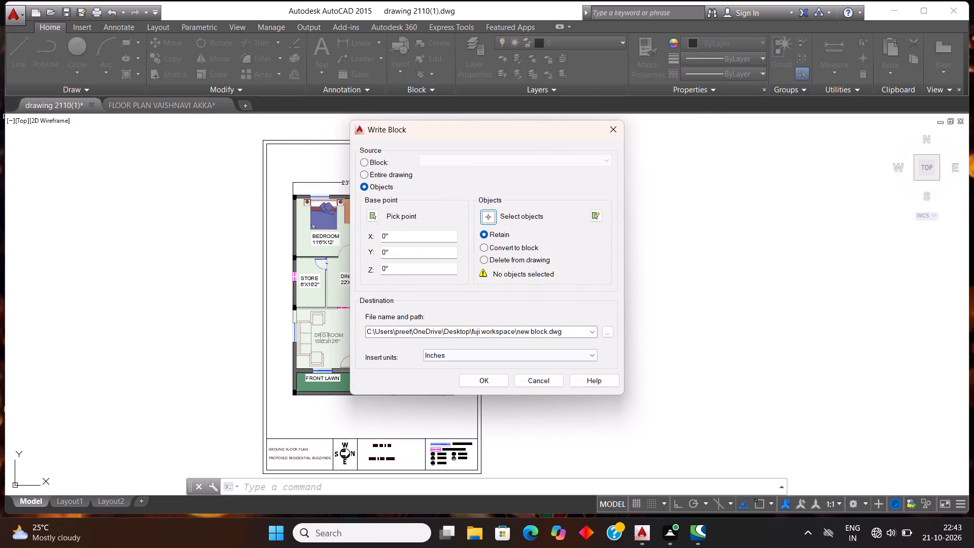
# Choose the dining table block outside the sheet as the source object and write it to the block file.
pyautogui.click(483, 378)
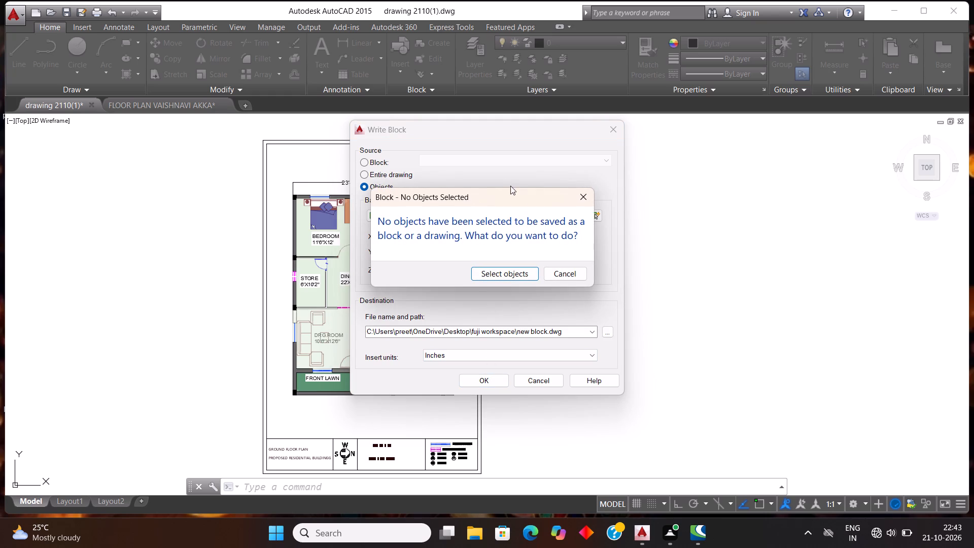
pyautogui.click(525, 273)
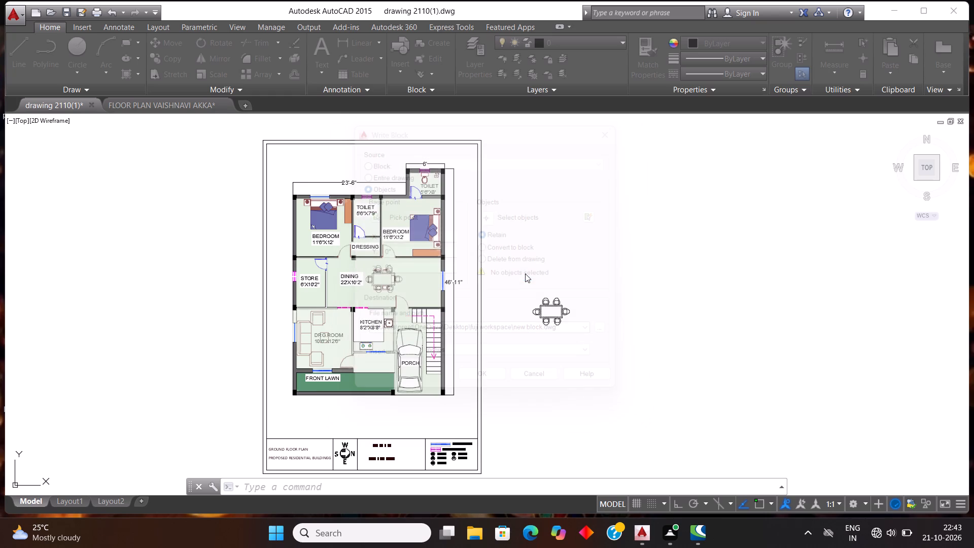
pyautogui.click(574, 346)
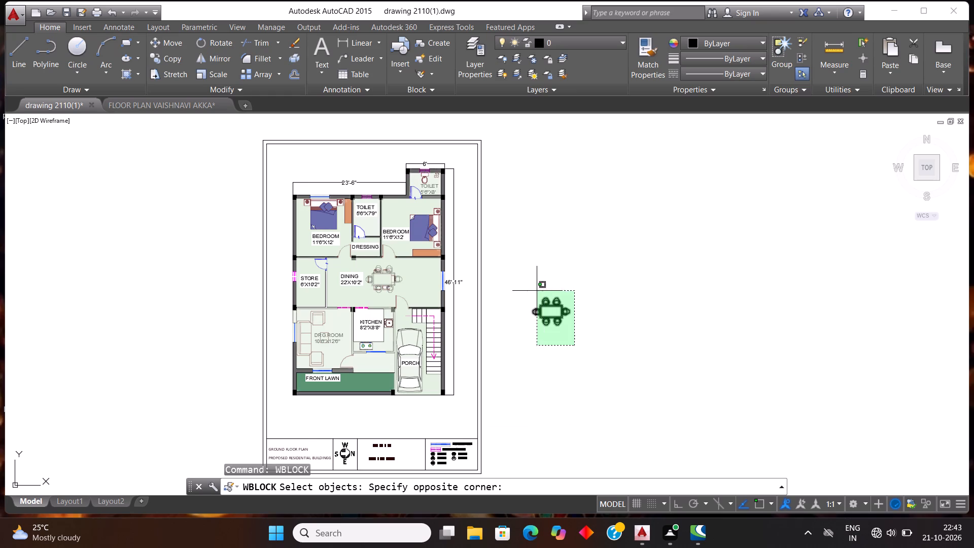
pyautogui.click(537, 290)
pyautogui.press('Return')
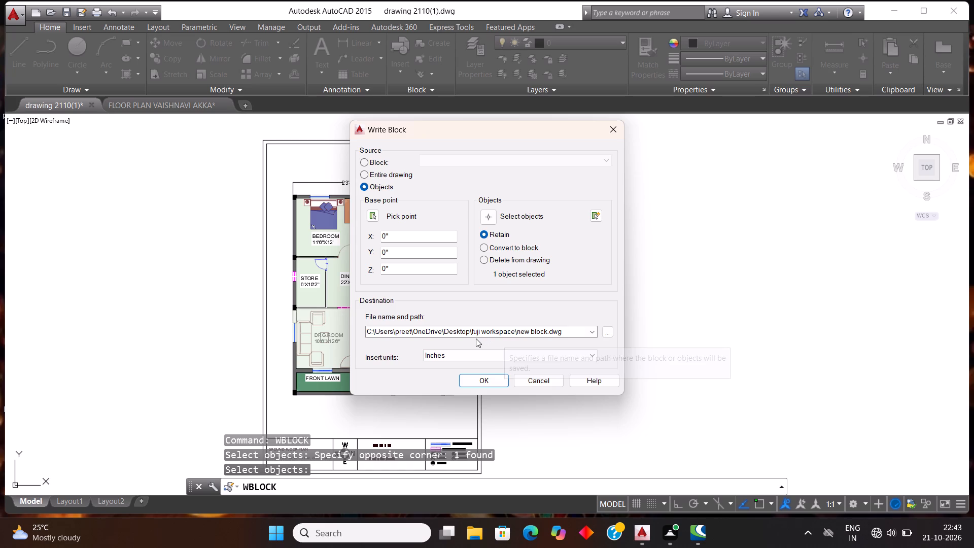
pyautogui.click(497, 380)
# Erase the dining table block outside the sheet.
pyautogui.scroll(-2, 572, 343)
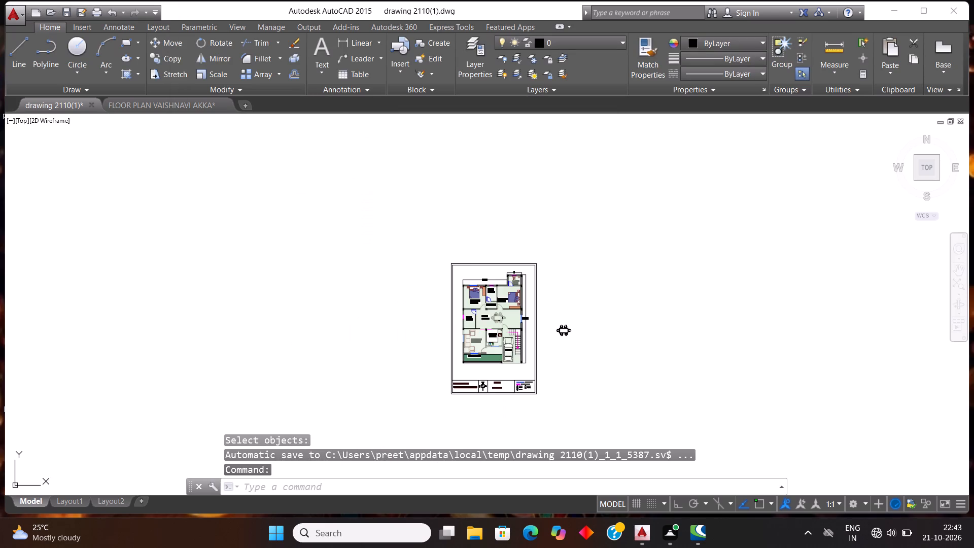
pyautogui.scroll(1, 569, 357)
pyautogui.click(565, 365)
pyautogui.click(545, 280)
pyautogui.press('Delete')
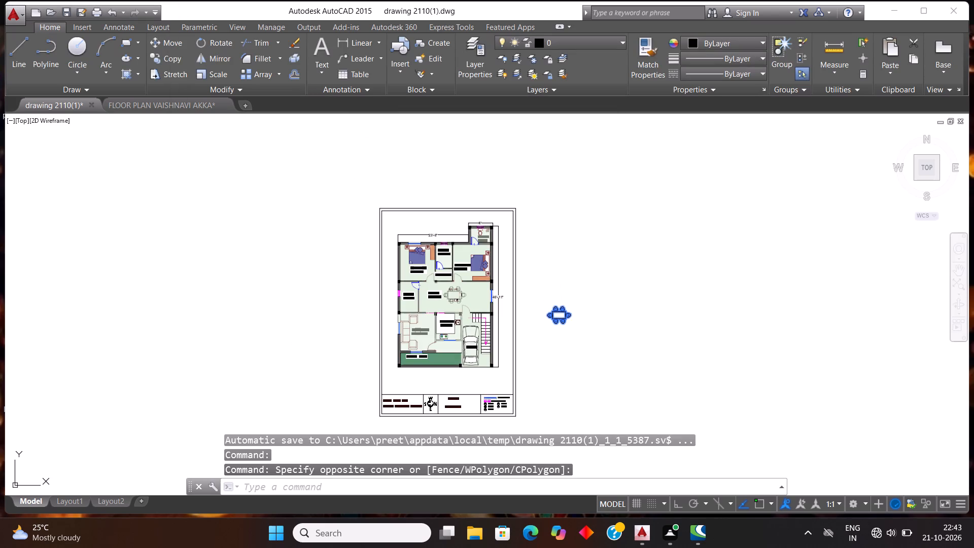
# Copy the entire house plan sheet and paste the duplicate beside the original with a clear gap between them.
pyautogui.scroll(-1, 545, 280)
pyautogui.scroll(1, 546, 362)
pyautogui.click(540, 417)
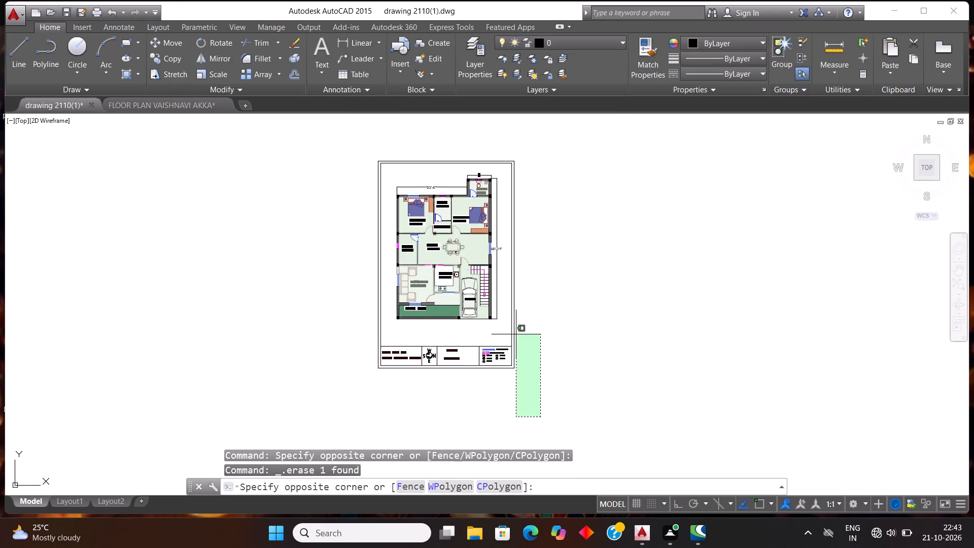
pyautogui.click(311, 122)
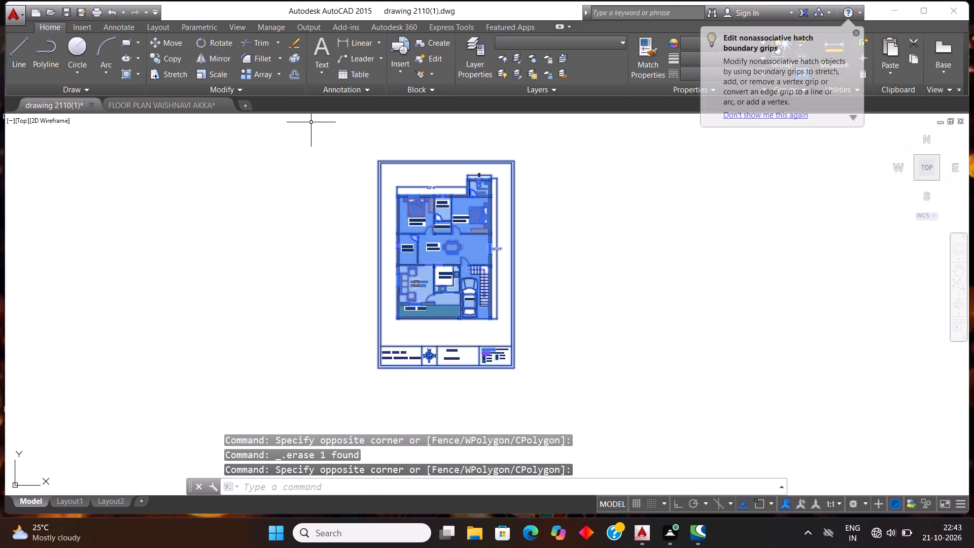
pyautogui.hotkey('ctrl', 'c')
pyautogui.hotkey('ctrl', 'v')
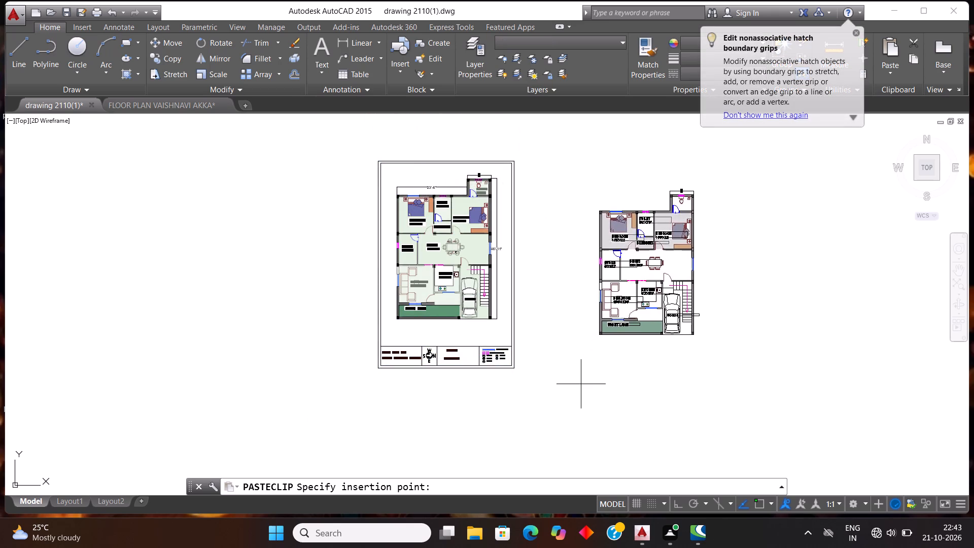
pyautogui.click(592, 367)
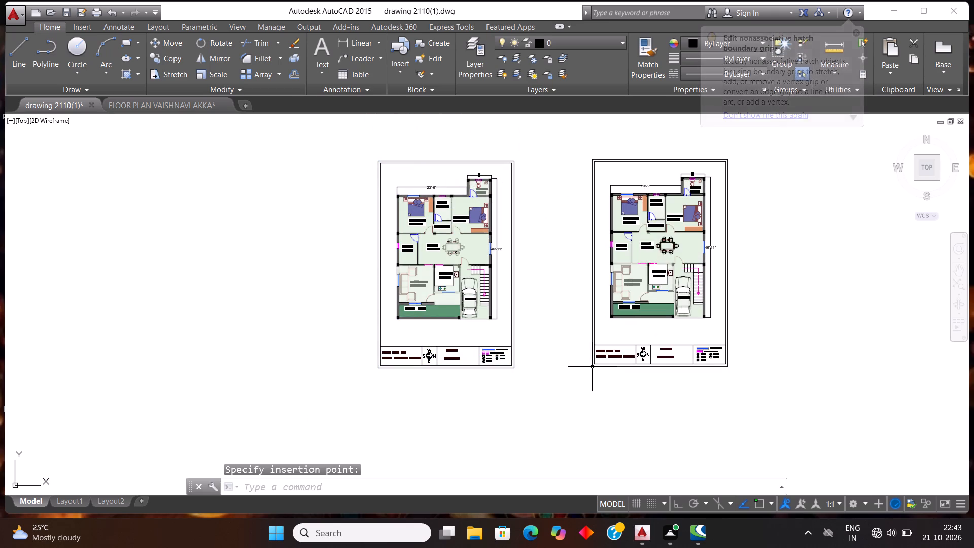
# Examine the original and copied sheets side by side, including the dining area of the original plan.
pyautogui.scroll(-1, 622, 407)
pyautogui.scroll(1, 677, 378)
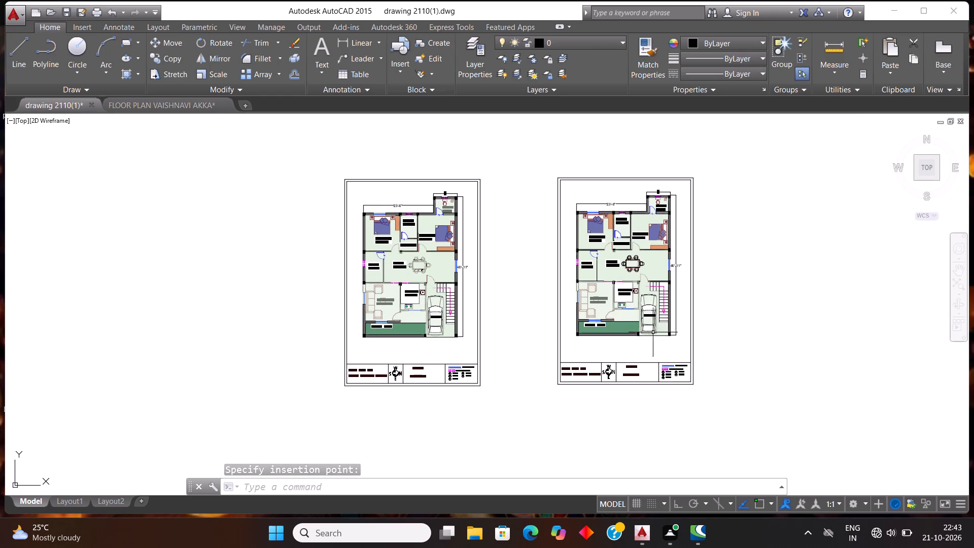
pyautogui.scroll(3, 382, 262)
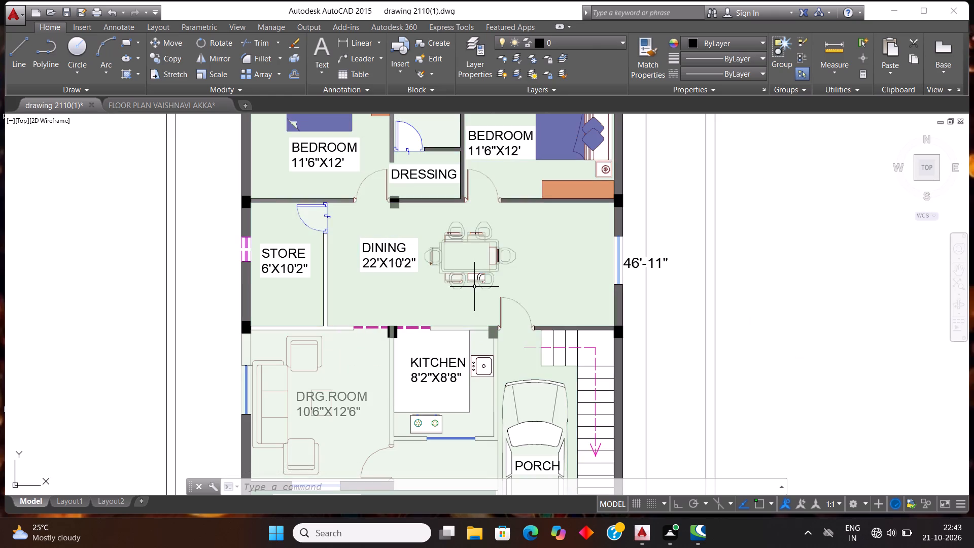
pyautogui.scroll(-2, 481, 286)
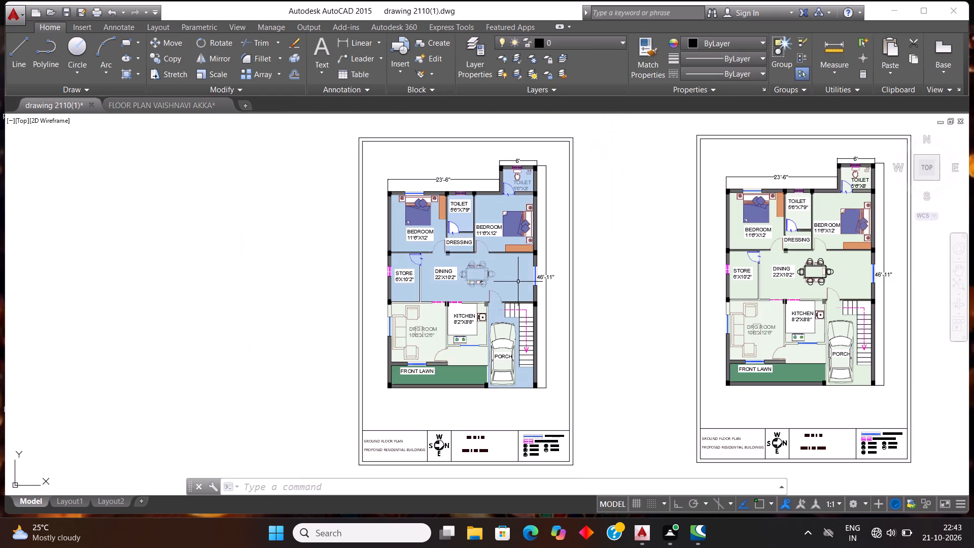
pyautogui.press('Escape')
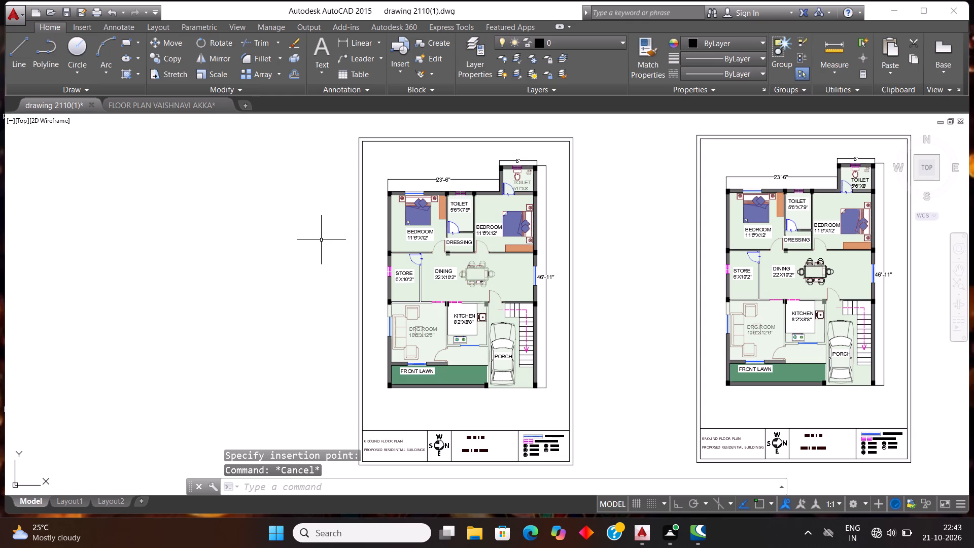
pyautogui.scroll(-1, 321, 240)
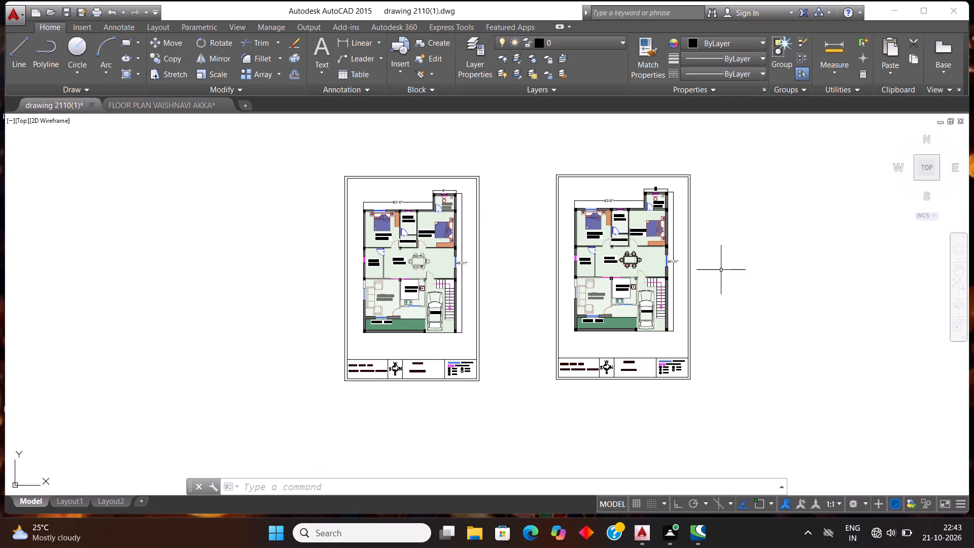
pyautogui.scroll(1, 672, 259)
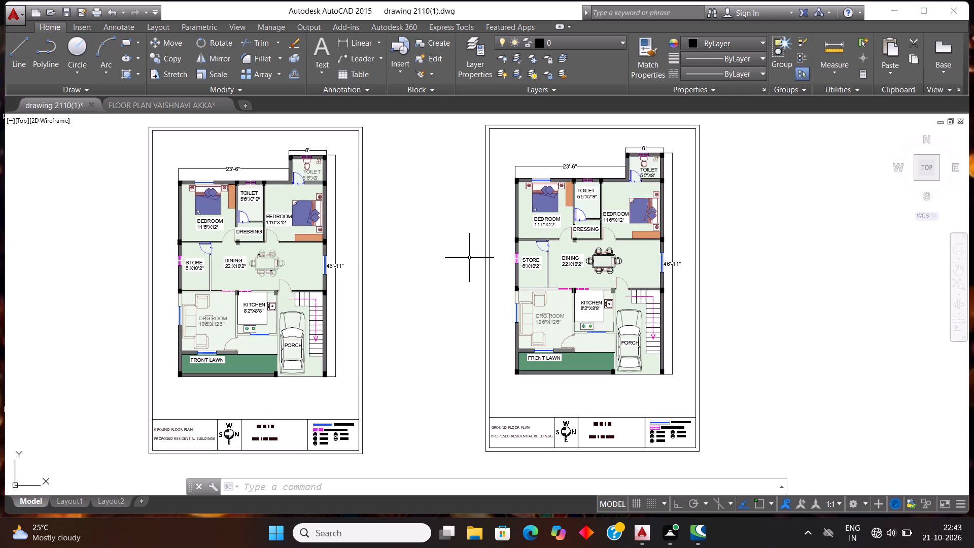
pyautogui.scroll(-1, 469, 258)
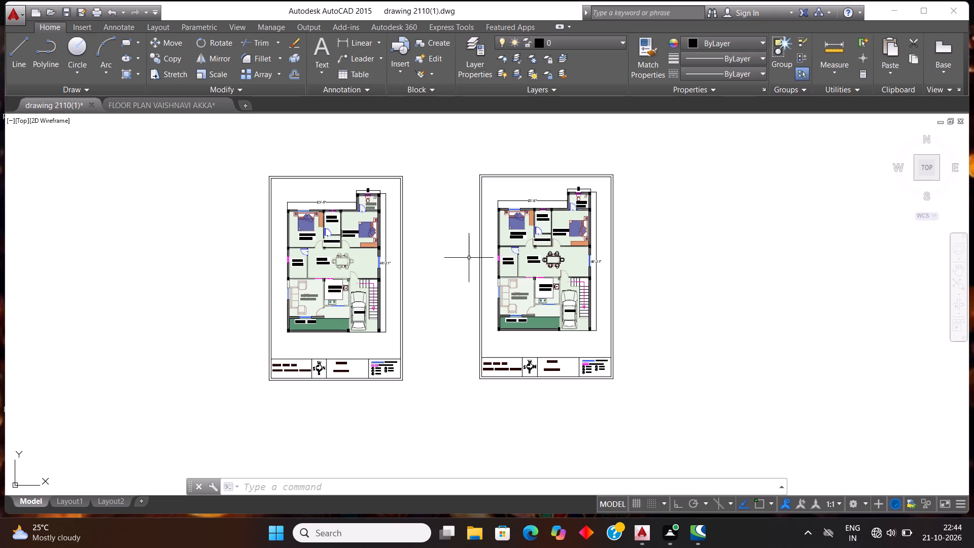
# Save the drawing.
pyautogui.hotkey('ctrl', 's')
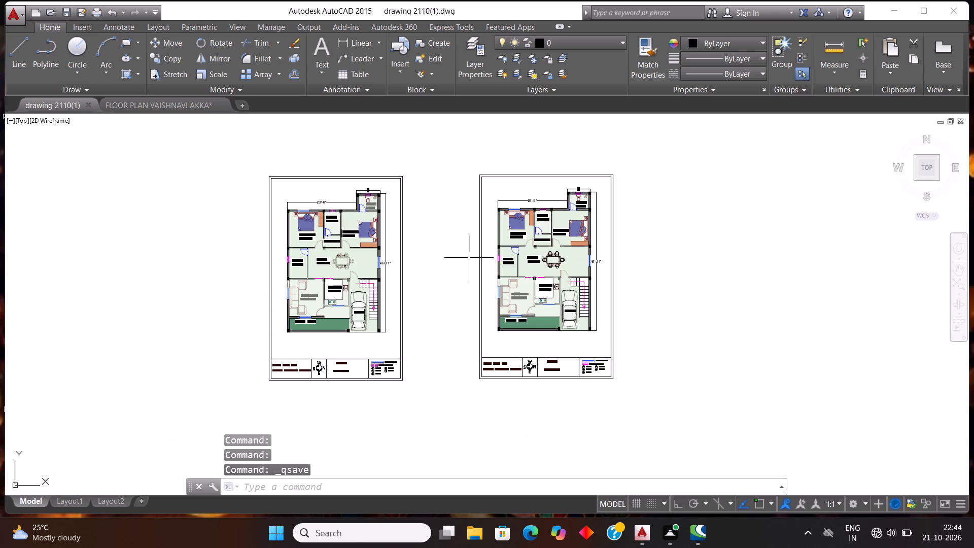
pyautogui.hotkey('ctrl', 's')
pyautogui.hotkey('ctrl', 's')
pyautogui.hotkey('ctrl', 's')
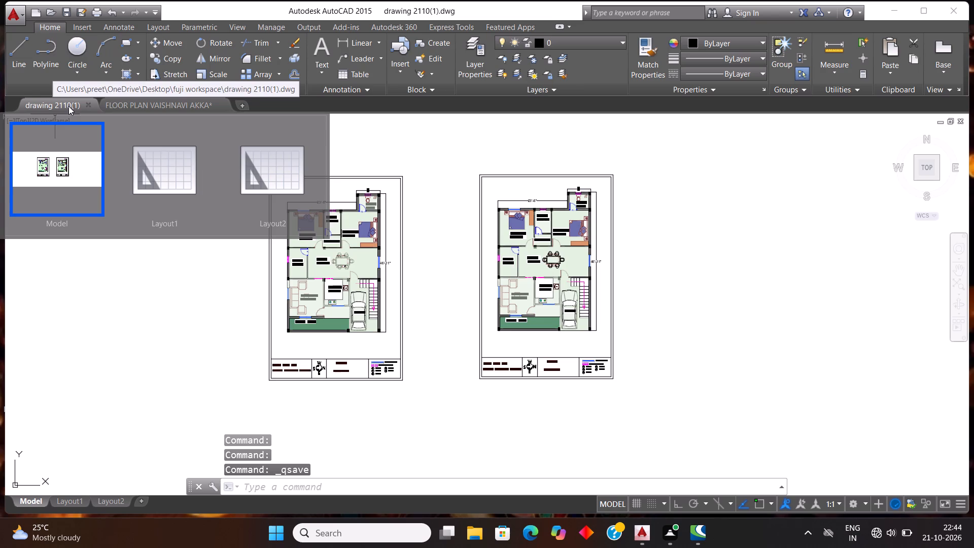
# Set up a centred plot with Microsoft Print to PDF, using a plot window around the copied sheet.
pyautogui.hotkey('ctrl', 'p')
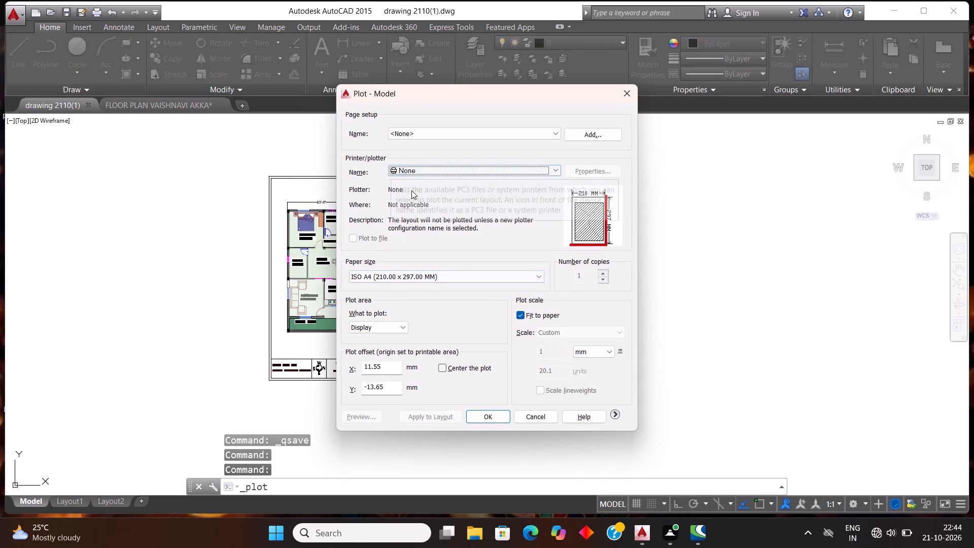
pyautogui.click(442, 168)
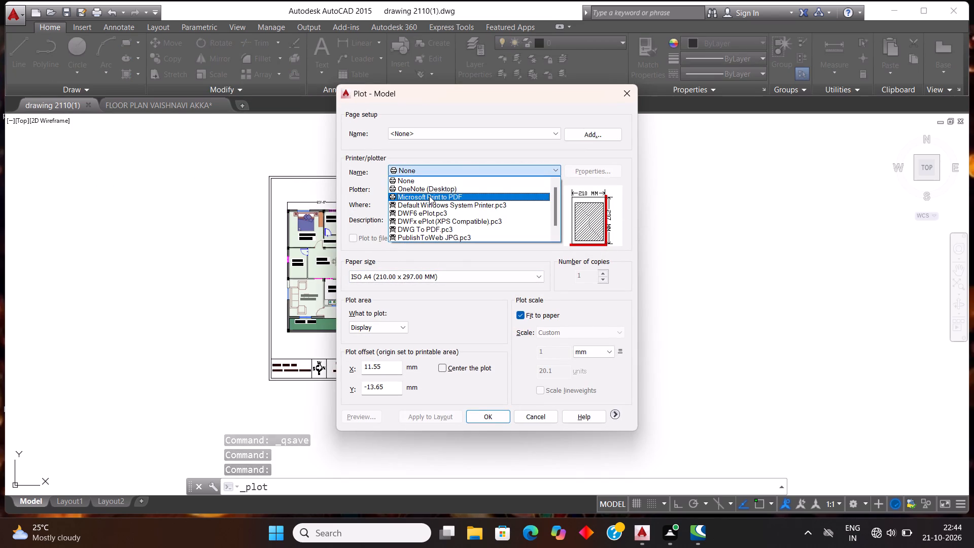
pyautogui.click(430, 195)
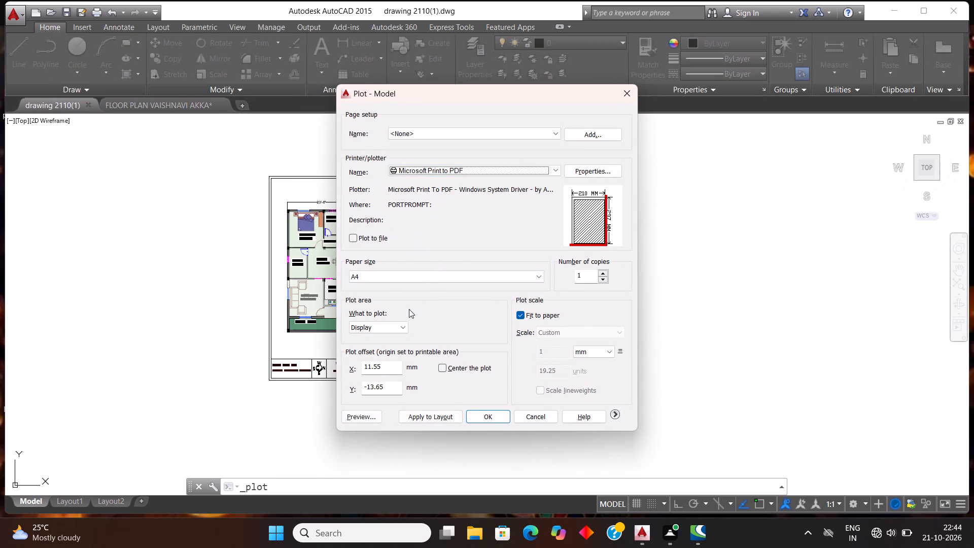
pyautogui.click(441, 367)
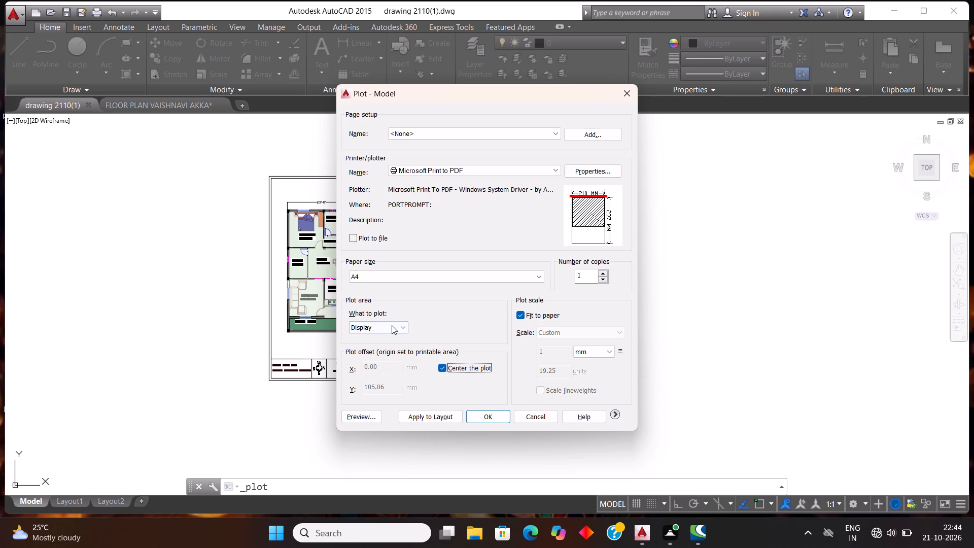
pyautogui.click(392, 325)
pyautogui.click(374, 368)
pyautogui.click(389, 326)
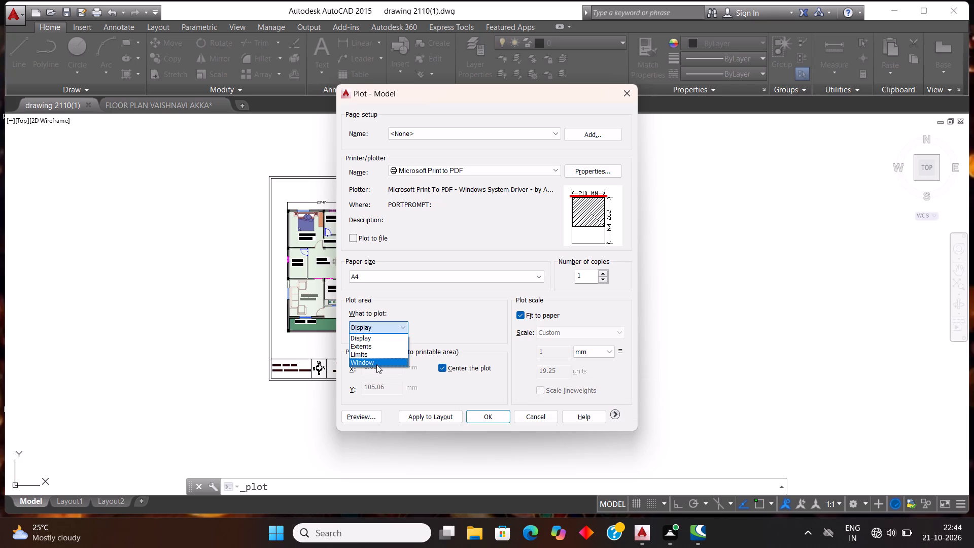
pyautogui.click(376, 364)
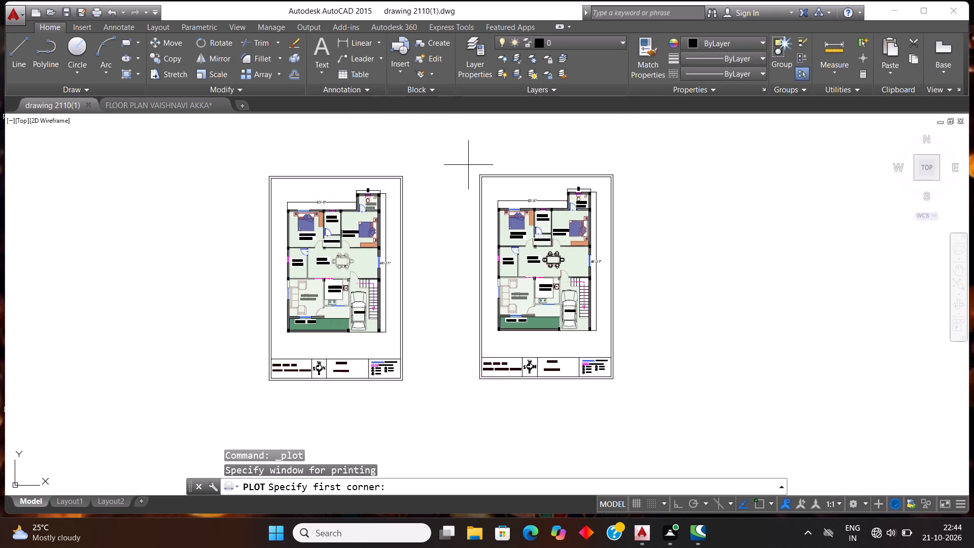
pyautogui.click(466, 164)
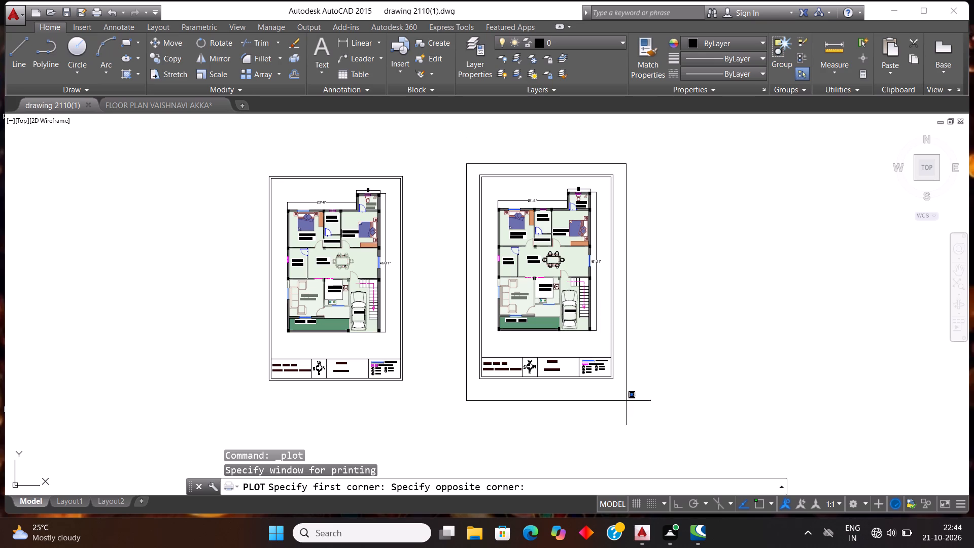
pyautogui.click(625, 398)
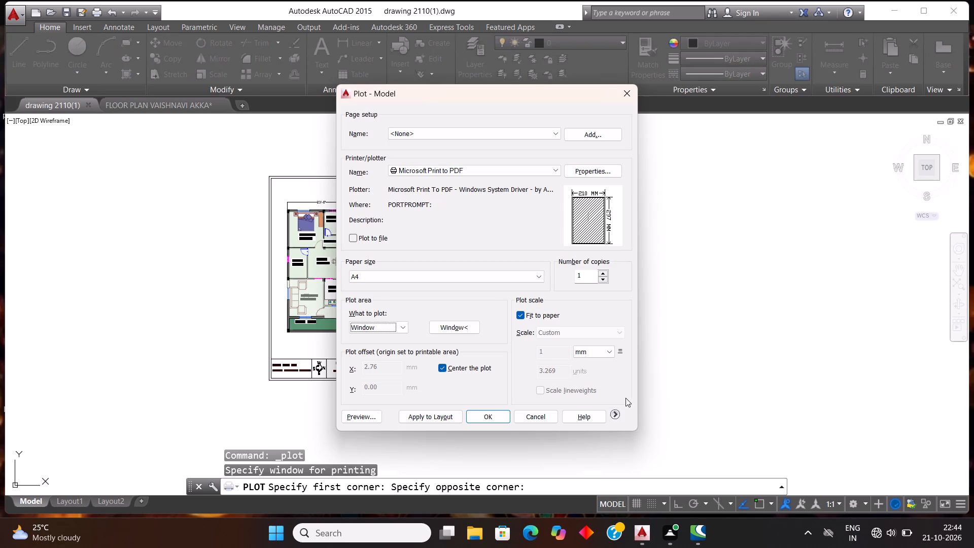
# Preview the plot of the copied sheet, then close the preview and the plot setup without printing.
pyautogui.click(362, 414)
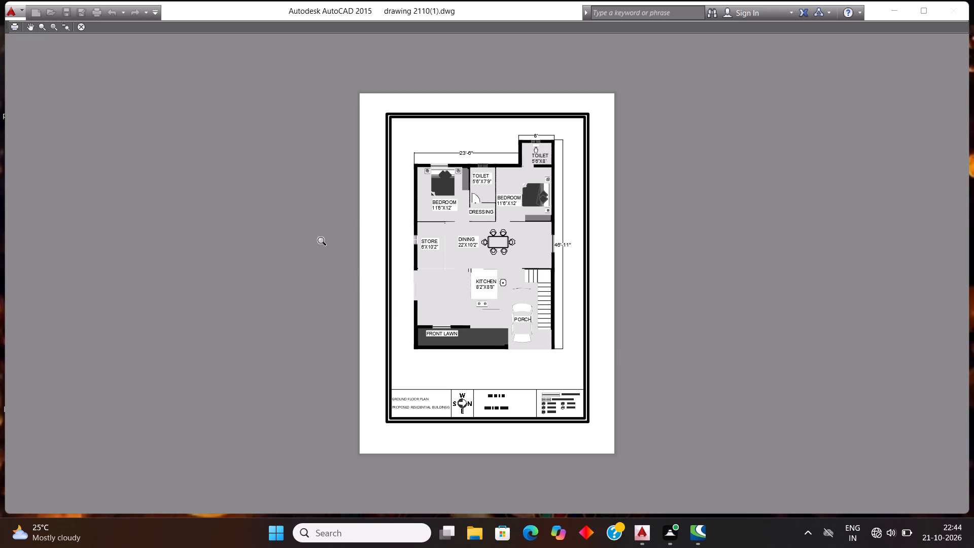
pyautogui.scroll(-2, 323, 242)
pyautogui.press('Escape')
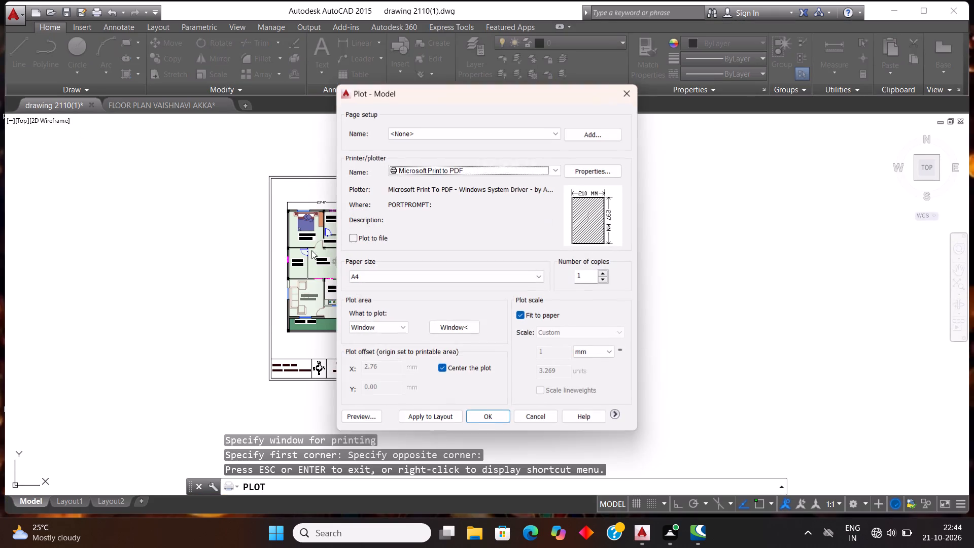
pyautogui.click(629, 91)
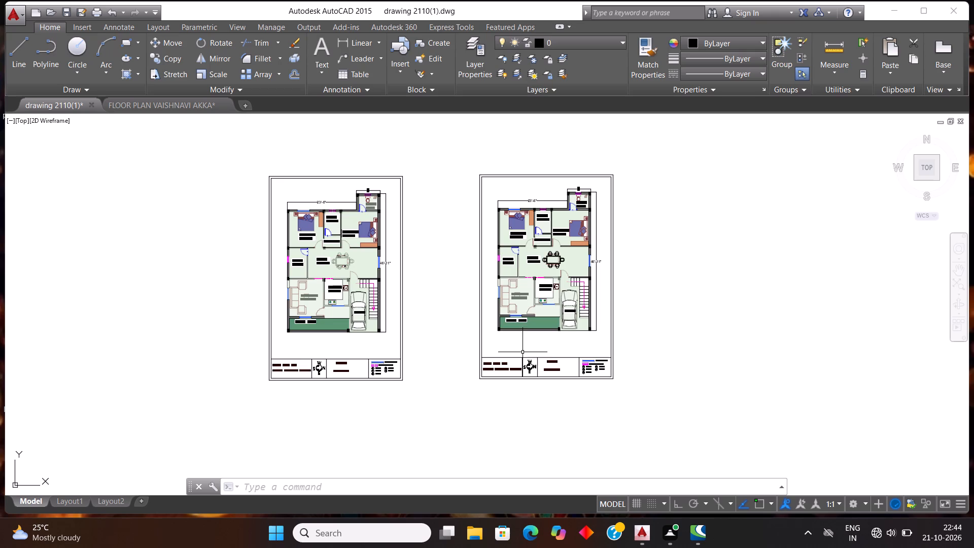
# Erase the light green floor hatch covering the drawing room and kitchen area in the copied sheet.
pyautogui.scroll(2, 530, 302)
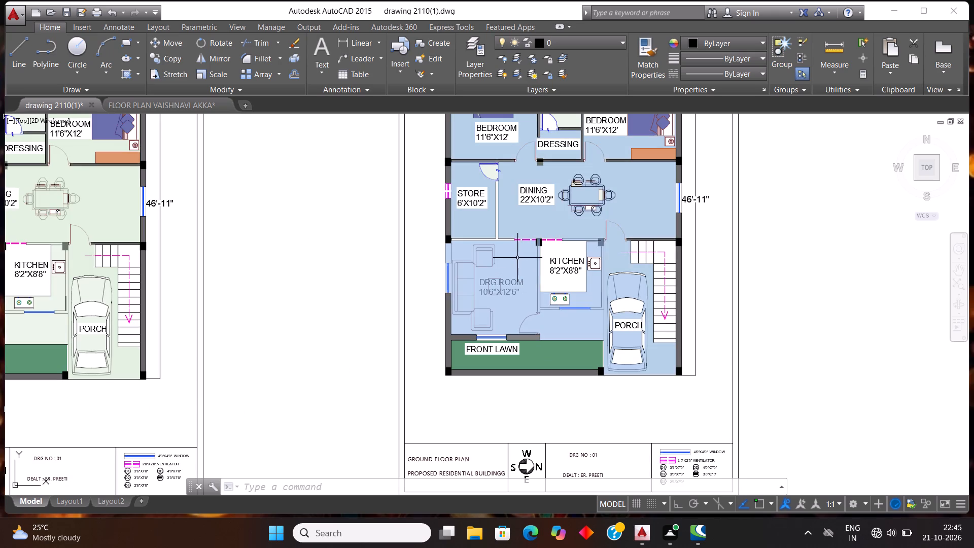
pyautogui.click(517, 258)
pyautogui.press('Delete')
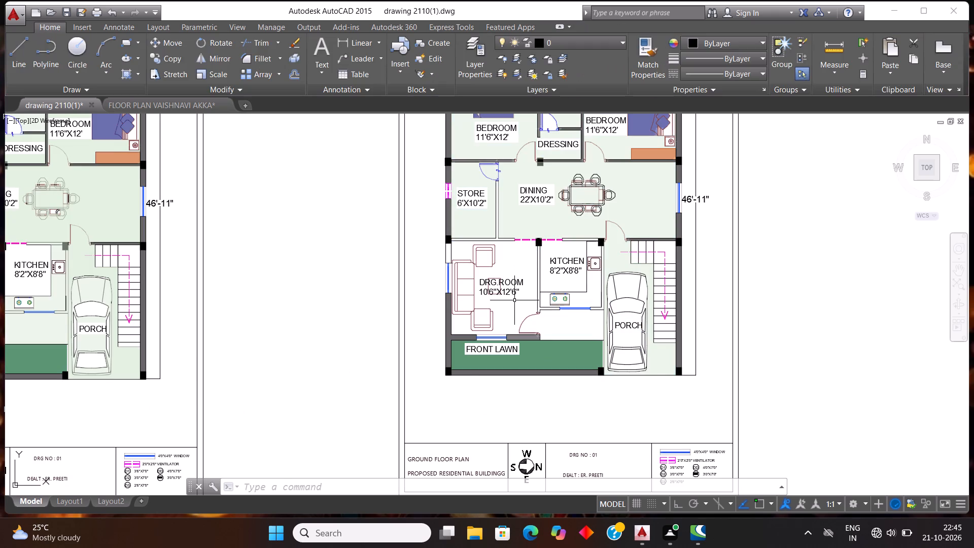
# Set up a centred plot with Microsoft Print to PDF, using a plot window around the copied sheet.
pyautogui.scroll(-2, 514, 300)
pyautogui.scroll(1, 514, 300)
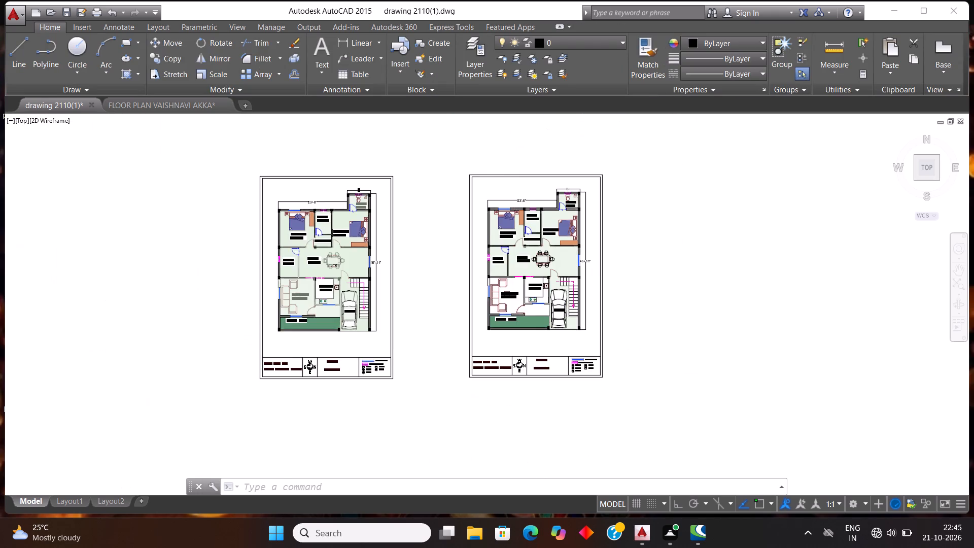
pyautogui.scroll(-1, 519, 364)
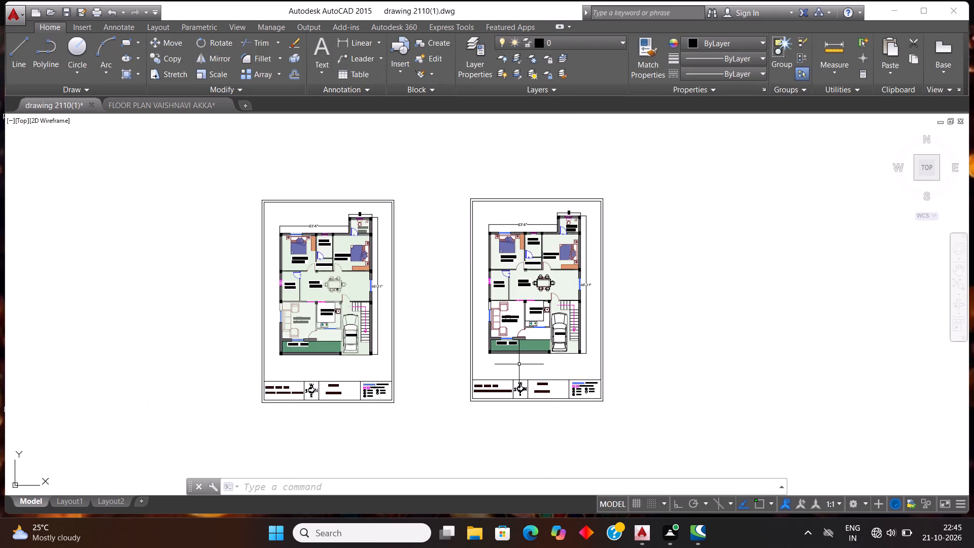
pyautogui.hotkey('ctrl', 'p')
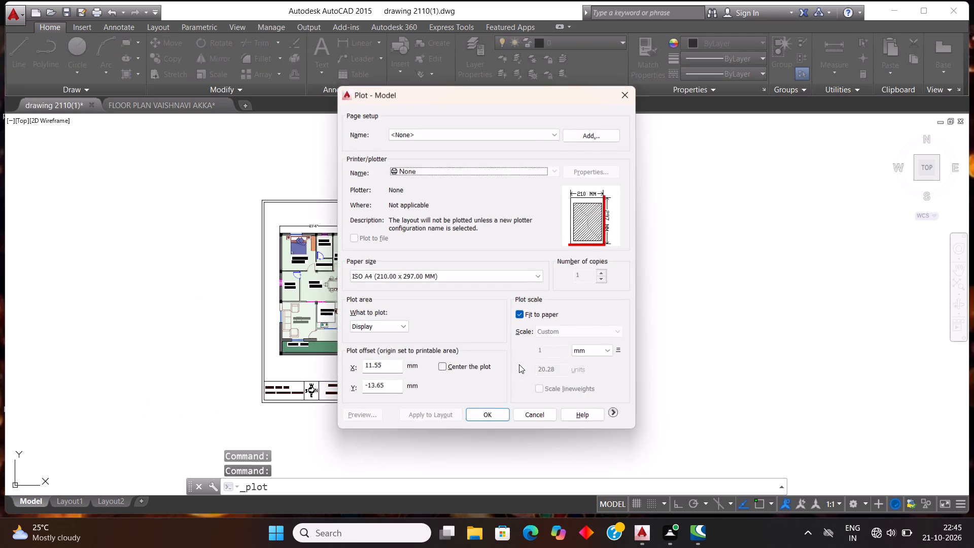
pyautogui.click(440, 172)
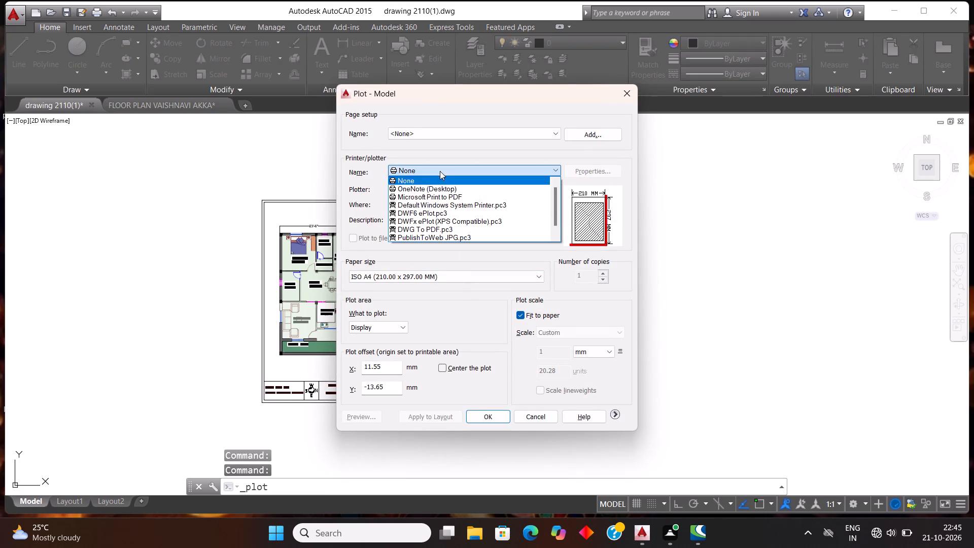
pyautogui.click(430, 196)
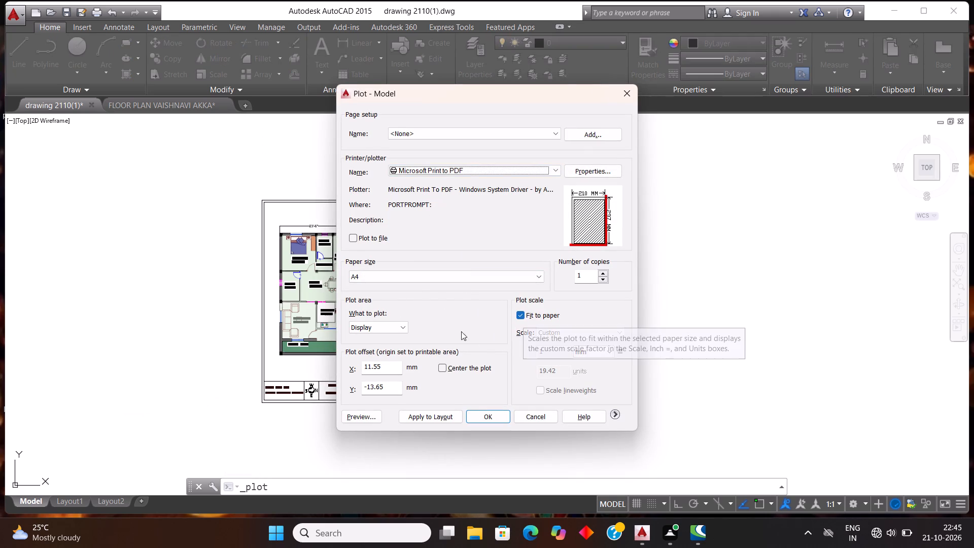
pyautogui.click(386, 327)
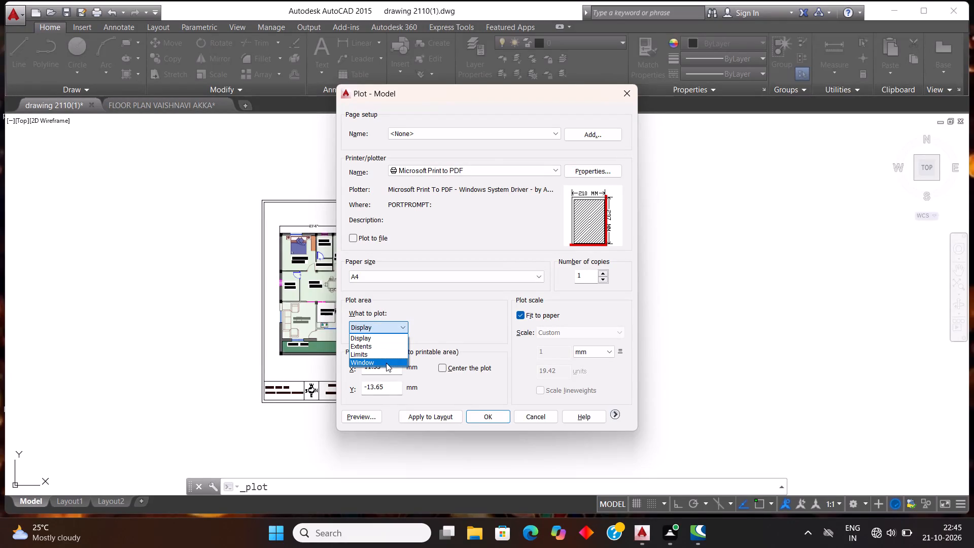
pyautogui.click(386, 363)
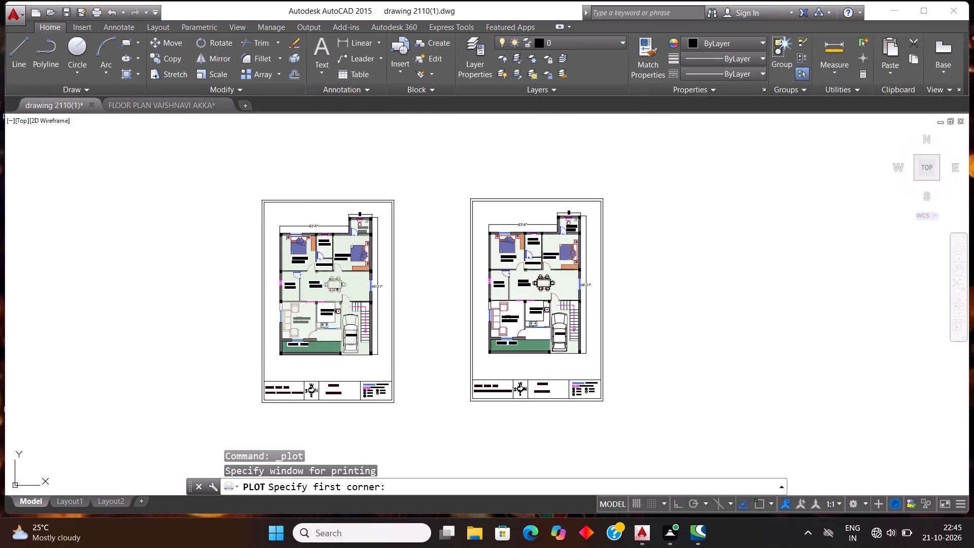
pyautogui.click(458, 181)
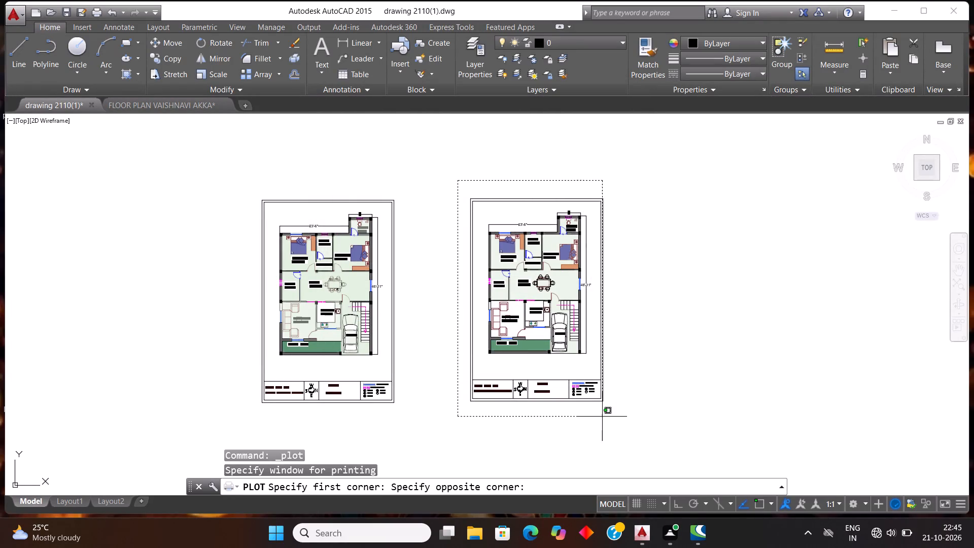
pyautogui.click(612, 416)
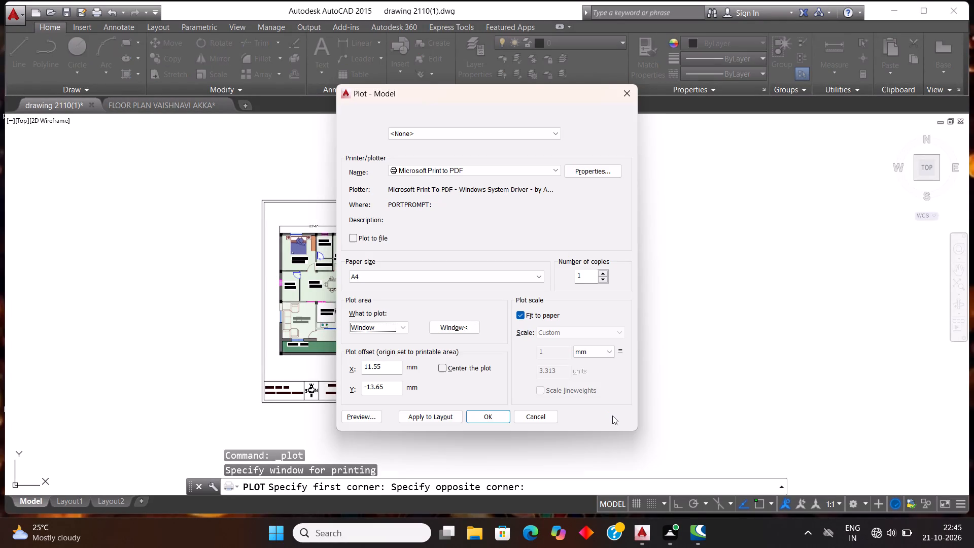
pyautogui.click(445, 368)
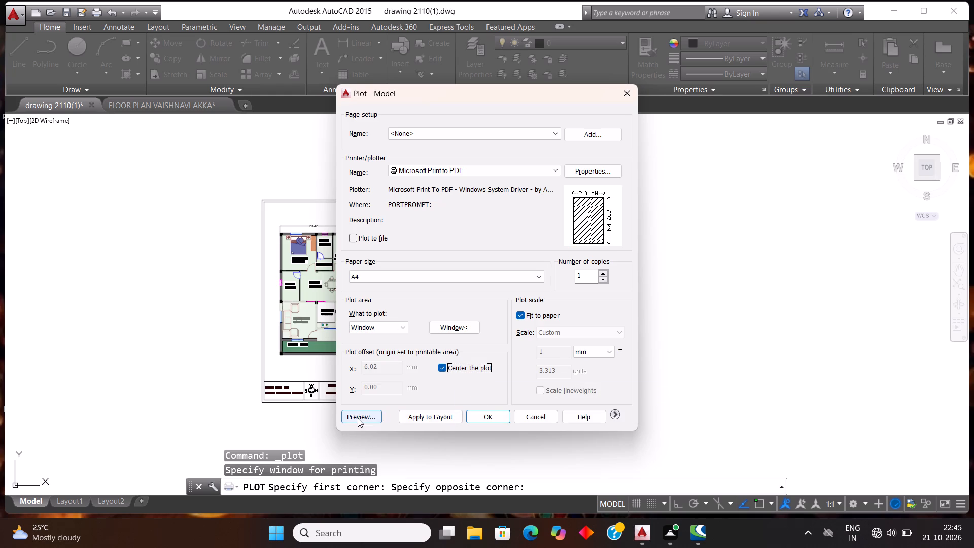
# Preview the plot and print it from the preview, saving the PDF as 2110(1)PDF in the fuji workspace folder.
pyautogui.click(358, 418)
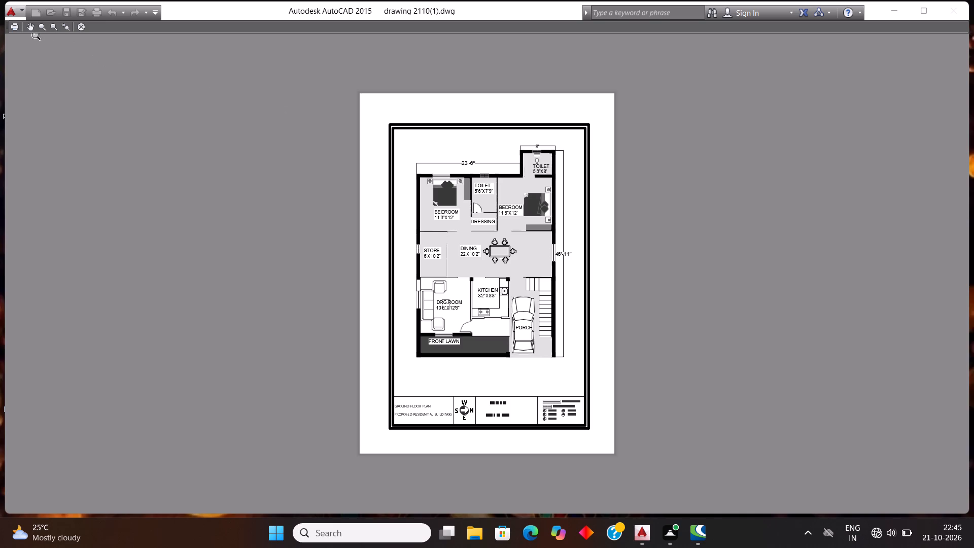
pyautogui.click(19, 25)
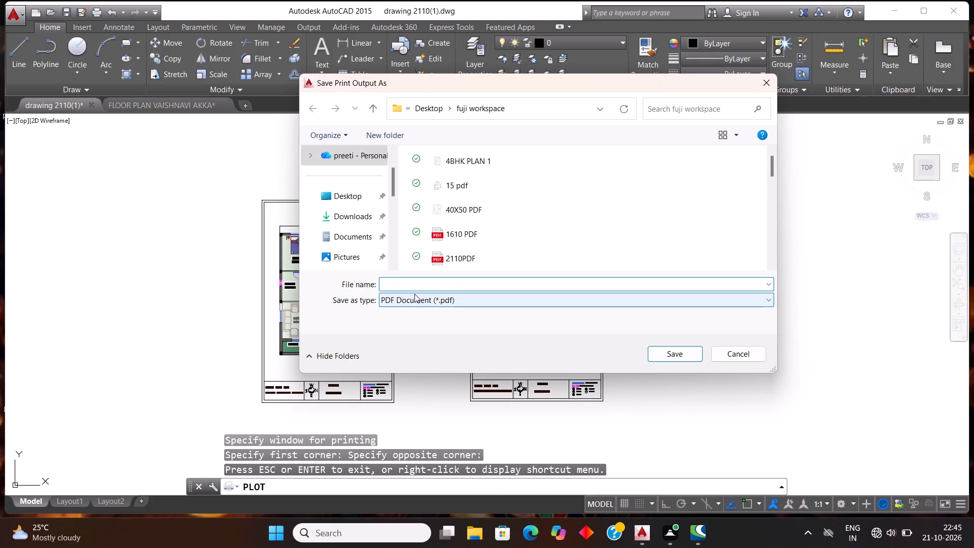
pyautogui.click(413, 288)
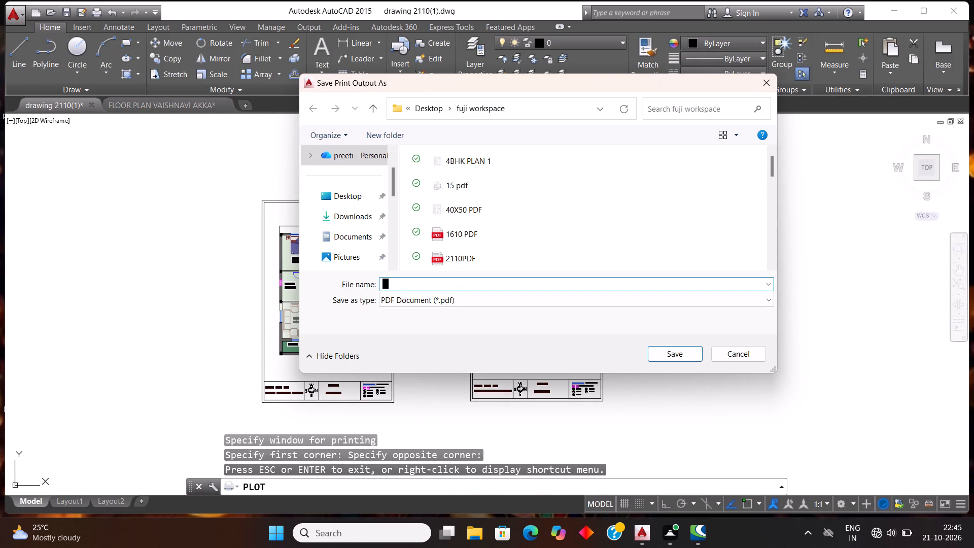
pyautogui.write('211')
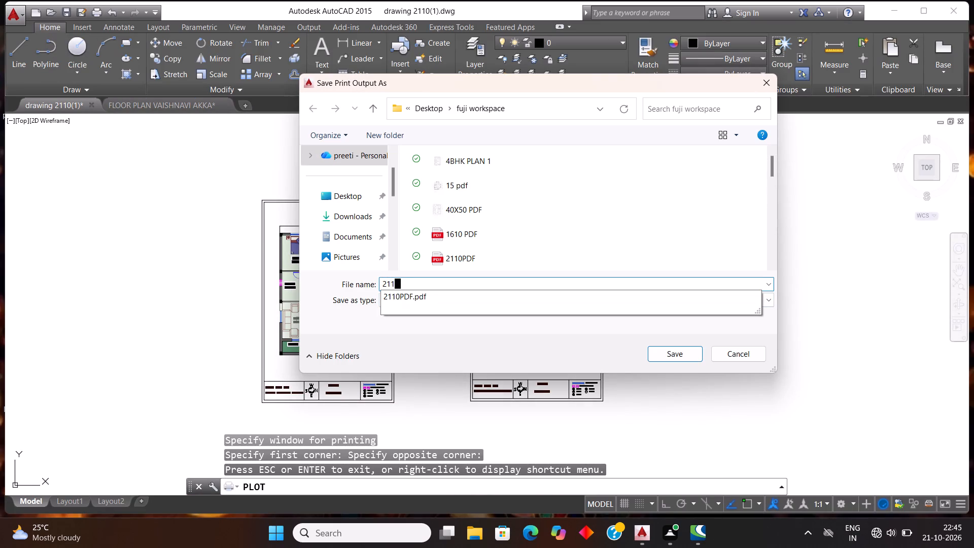
pyautogui.press('0')
pyautogui.hotkey('shift', '(')
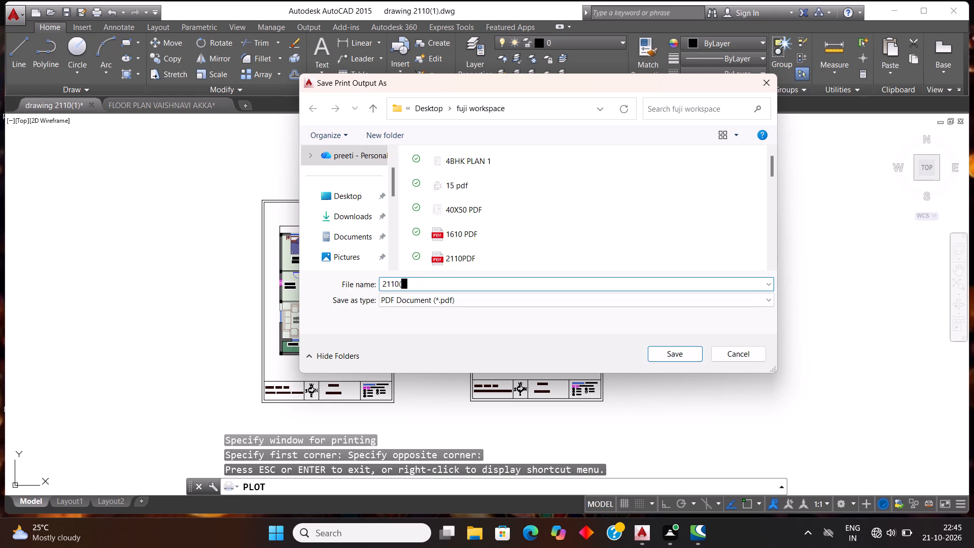
pyautogui.press('1')
pyautogui.hotkey('shift', ')')
pyautogui.write('PDF')
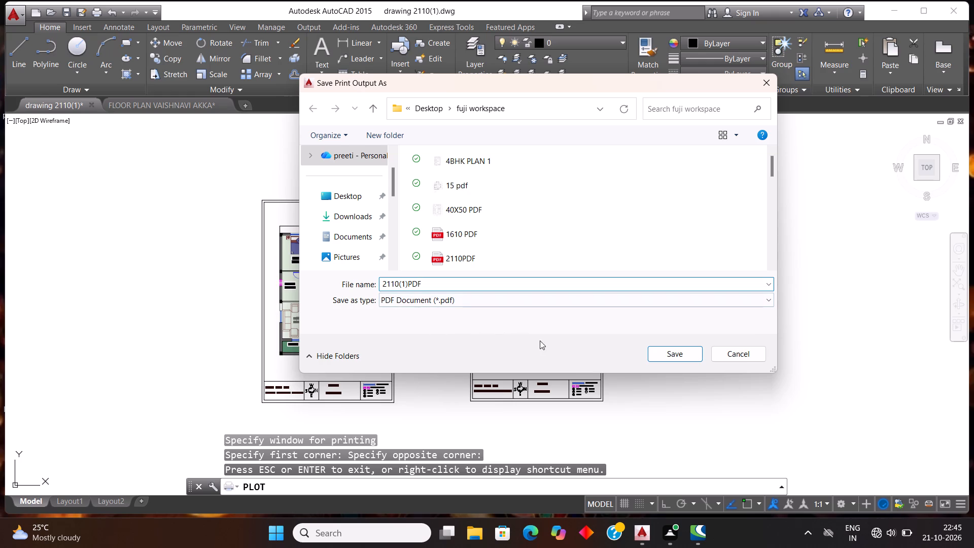
pyautogui.click(670, 354)
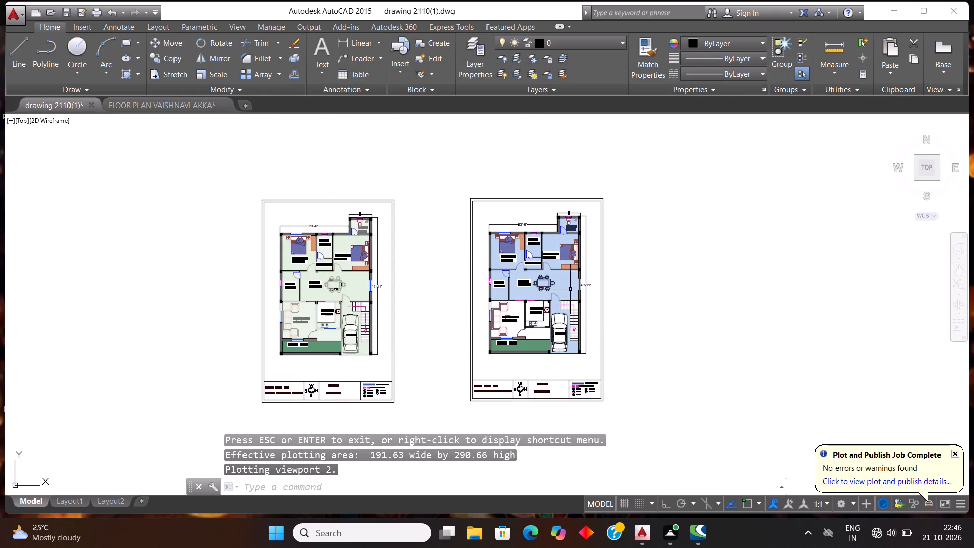
# Save the drawing.
pyautogui.scroll(-1, 600, 305)
pyautogui.scroll(1, 603, 332)
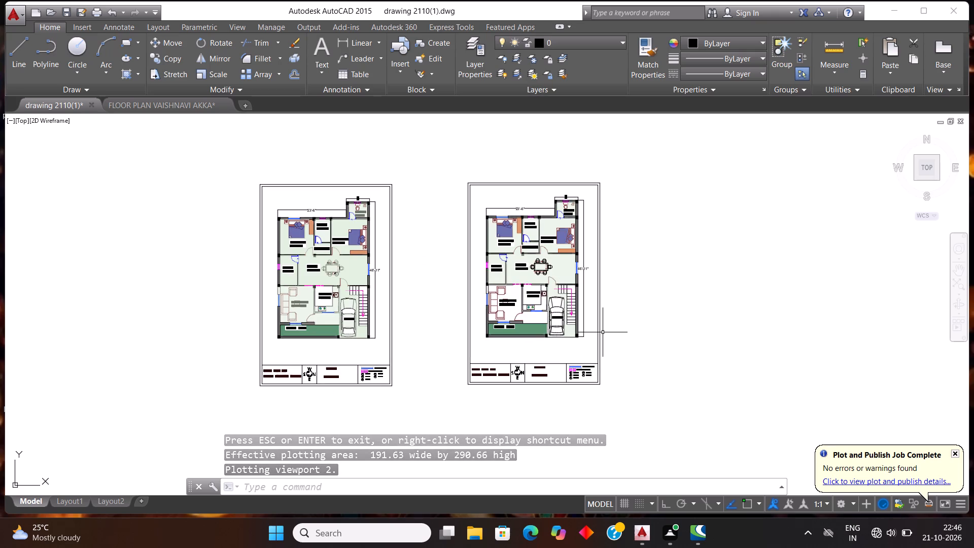
pyautogui.hotkey('ctrl', 's')
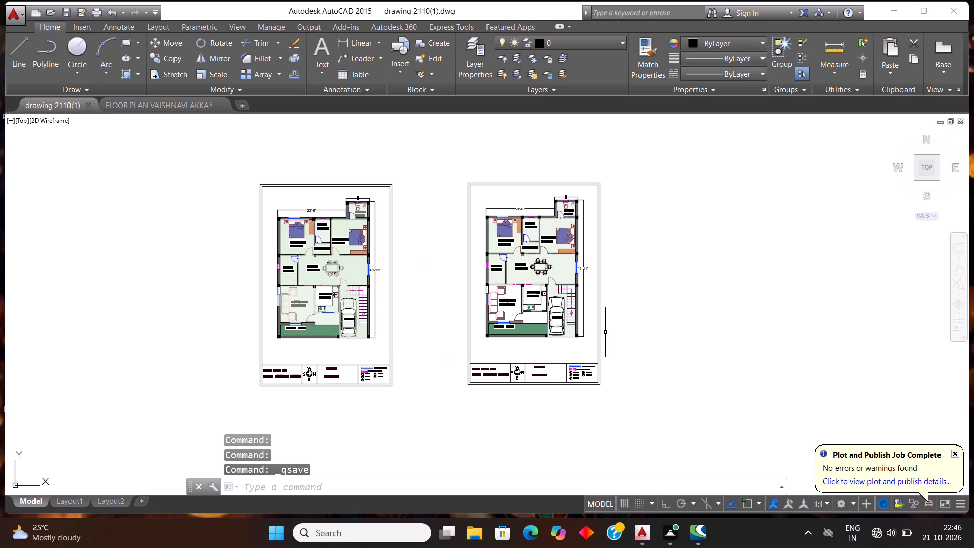
# Turn off log file recording with the LOGFILEOFF command.
pyautogui.click(387, 486)
pyautogui.write('LOG')
pyautogui.click(290, 411)
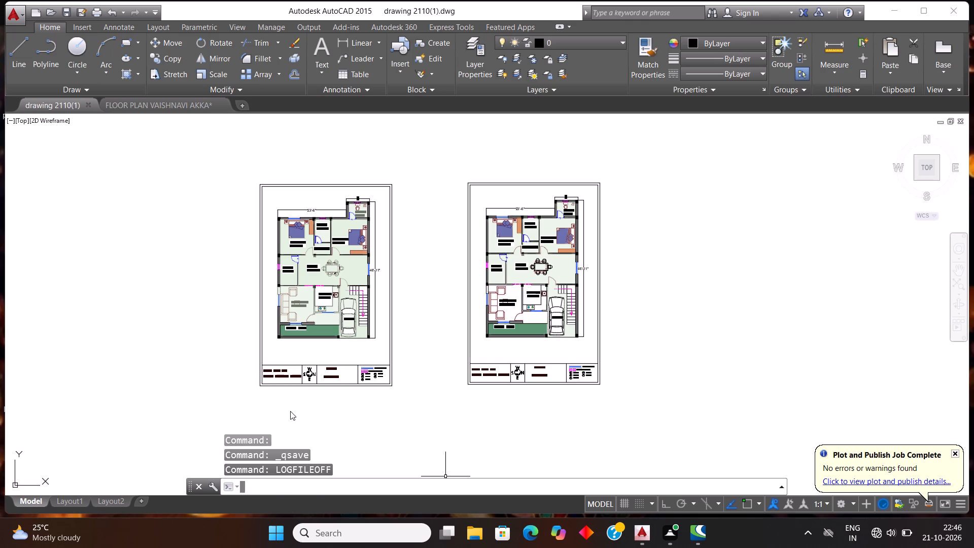